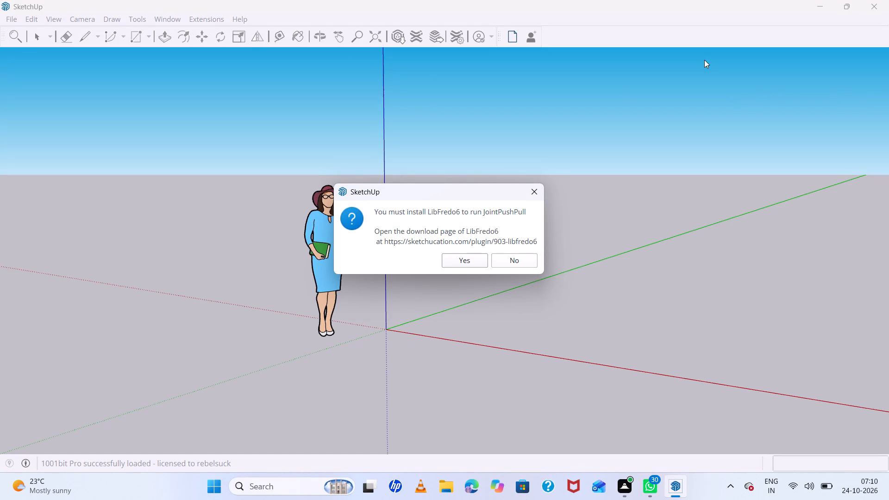
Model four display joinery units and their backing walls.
Decline opening the LibFredo6 download page.
click(504, 257)
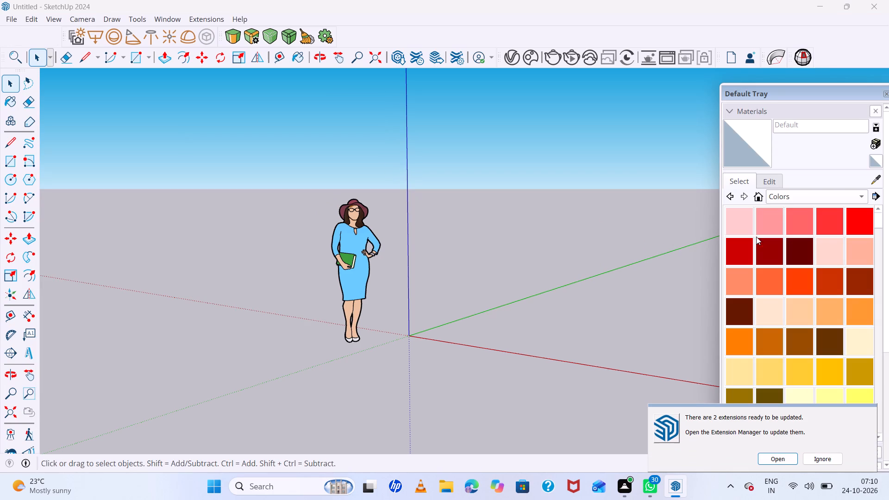
Delete all materials in the model's In Model collection.
click(761, 196)
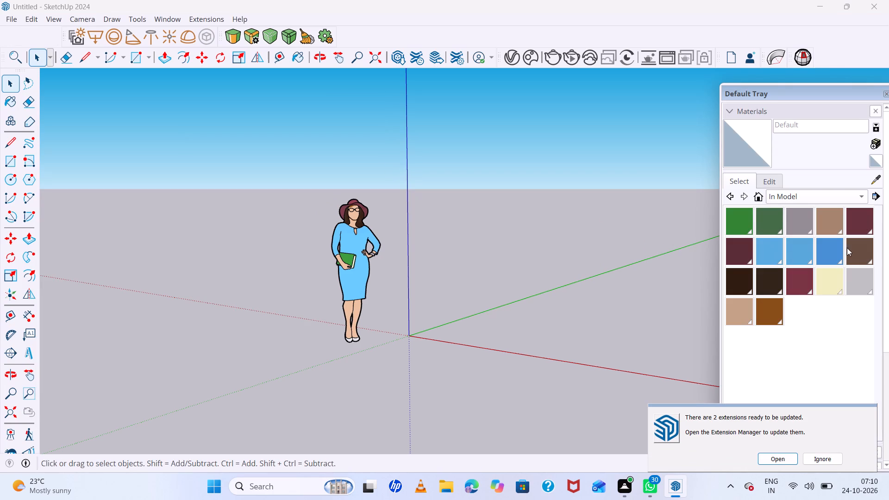
click(873, 199)
click(809, 287)
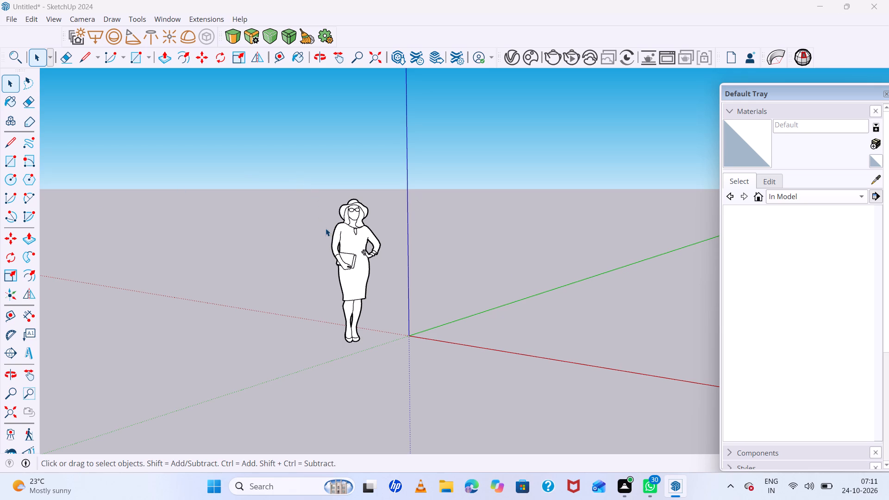
Delete the default woman figure near the origin.
click(340, 233)
key(Delete)
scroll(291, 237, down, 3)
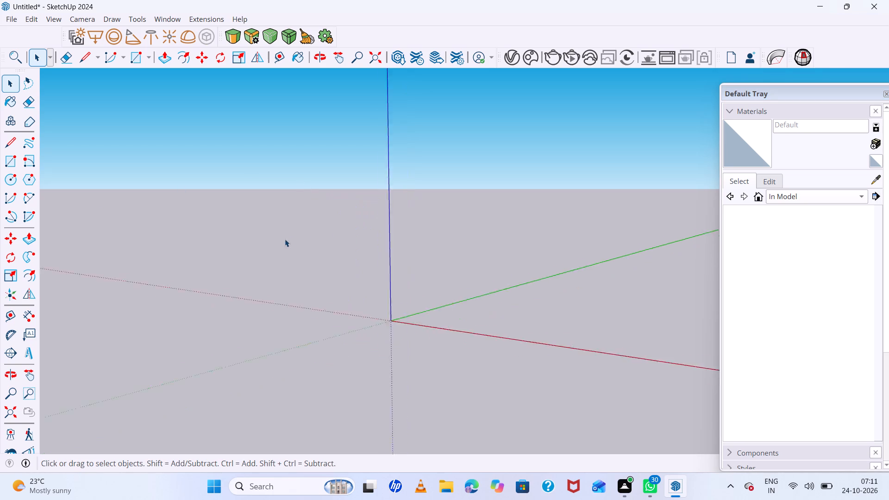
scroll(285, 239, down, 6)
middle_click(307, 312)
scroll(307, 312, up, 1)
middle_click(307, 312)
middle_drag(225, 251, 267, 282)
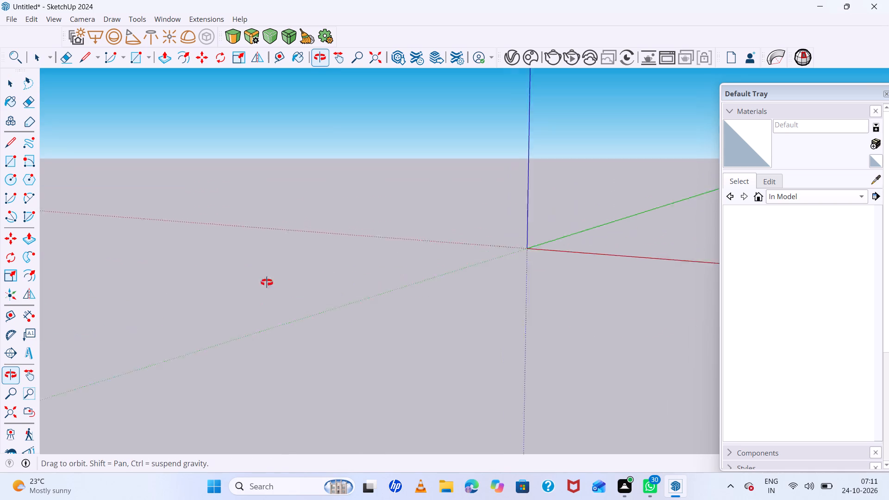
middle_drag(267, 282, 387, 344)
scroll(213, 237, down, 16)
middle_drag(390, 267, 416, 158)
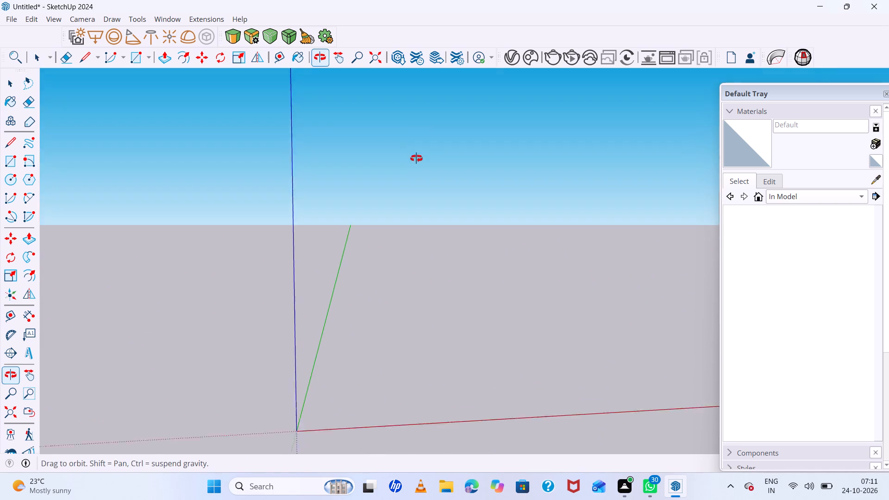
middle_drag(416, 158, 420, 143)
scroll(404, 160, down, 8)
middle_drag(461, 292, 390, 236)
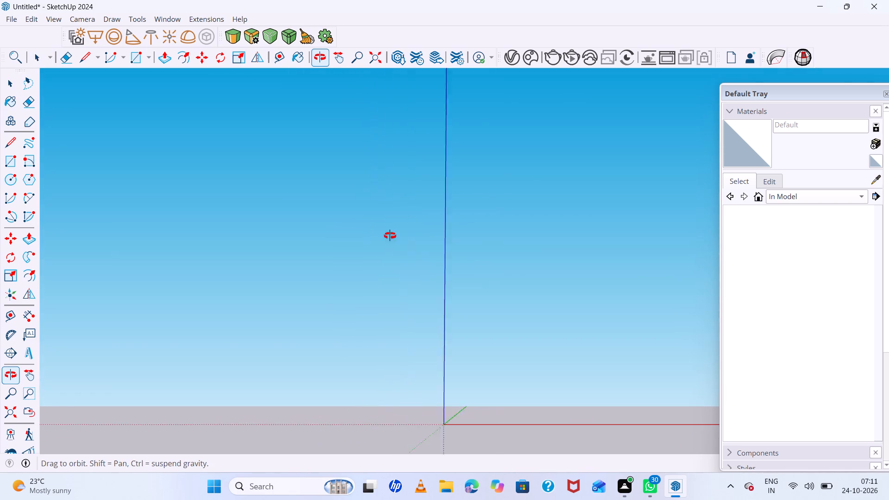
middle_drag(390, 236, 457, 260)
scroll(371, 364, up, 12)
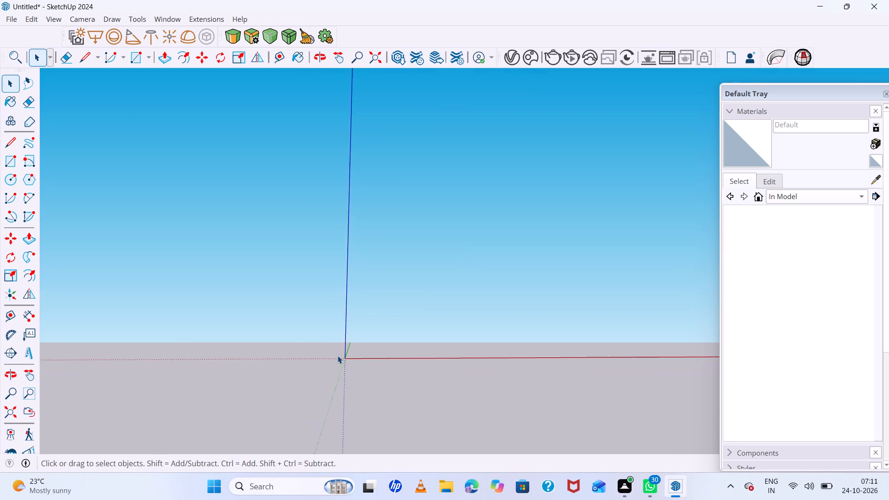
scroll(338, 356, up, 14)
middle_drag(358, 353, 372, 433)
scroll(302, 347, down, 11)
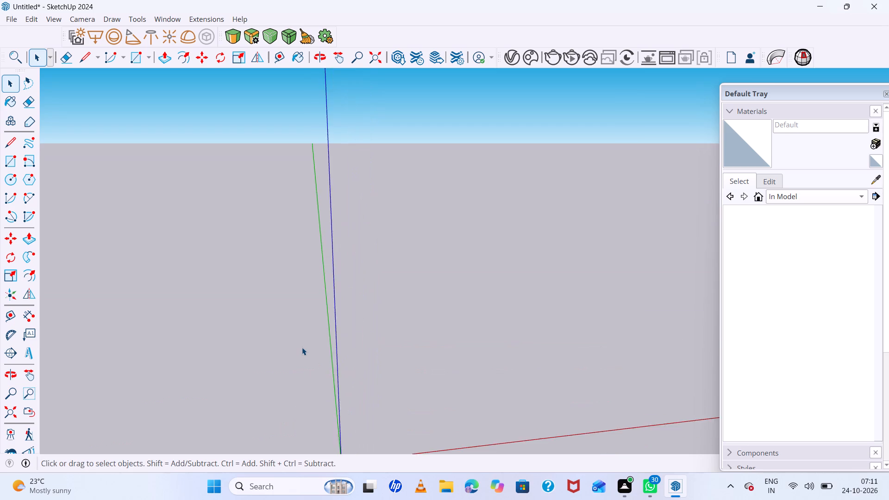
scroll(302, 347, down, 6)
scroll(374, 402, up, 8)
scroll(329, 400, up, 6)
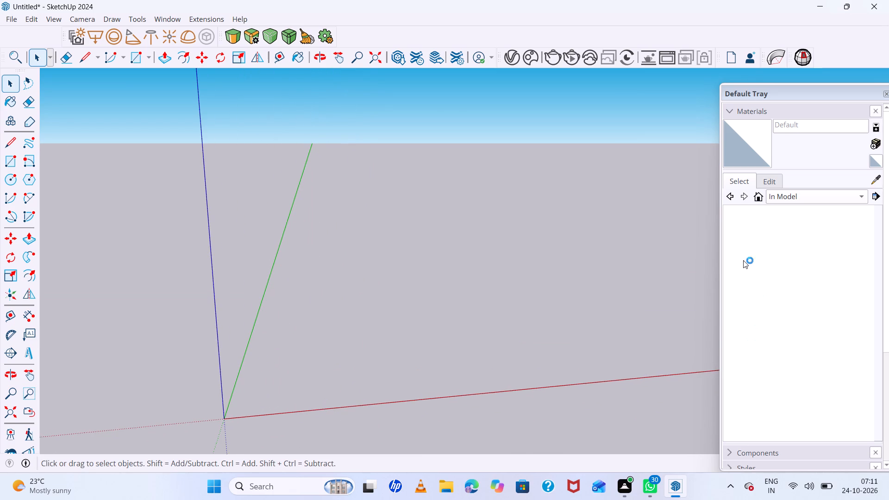
Start saving the model to the Desktop and enter "wall designs" as the file name.
click(10, 19)
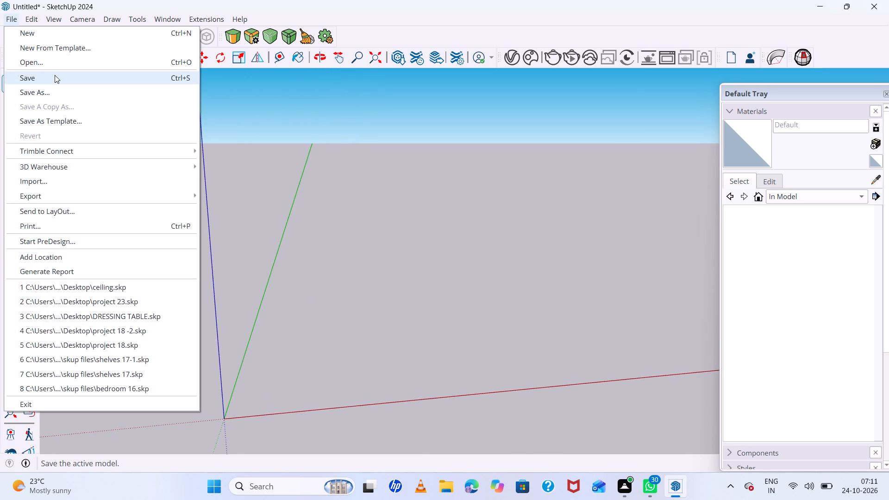
click(55, 75)
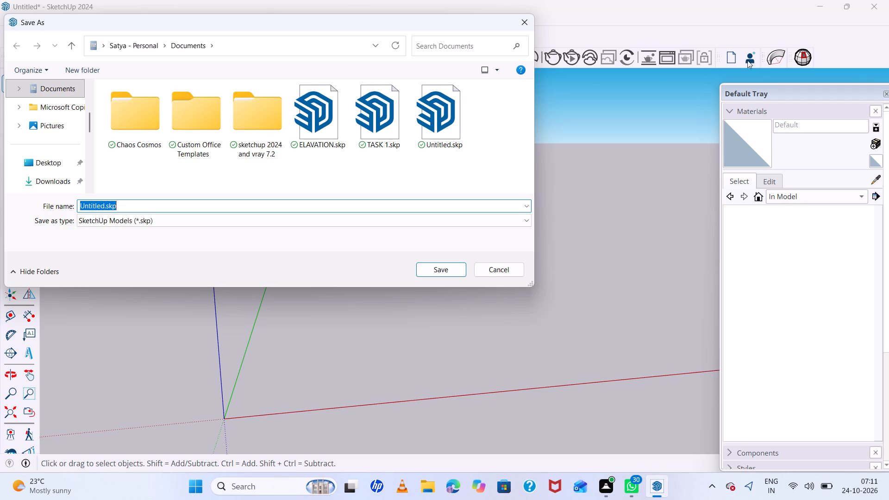
click(48, 180)
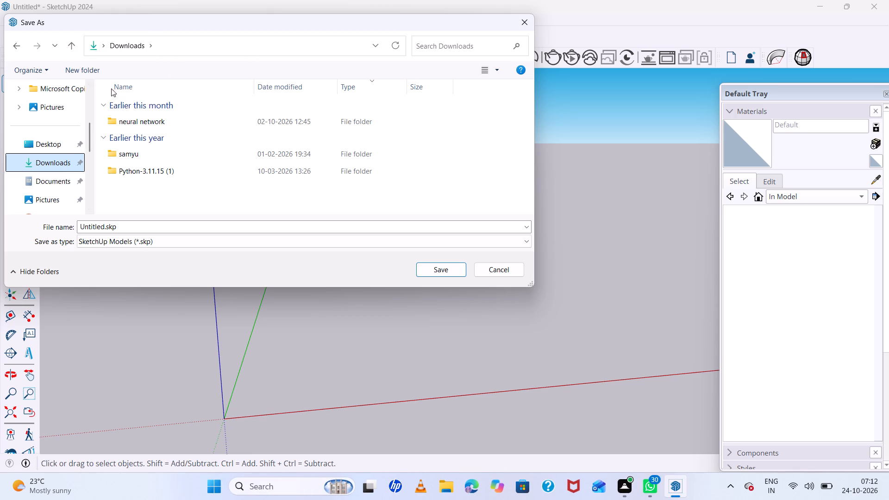
click(63, 149)
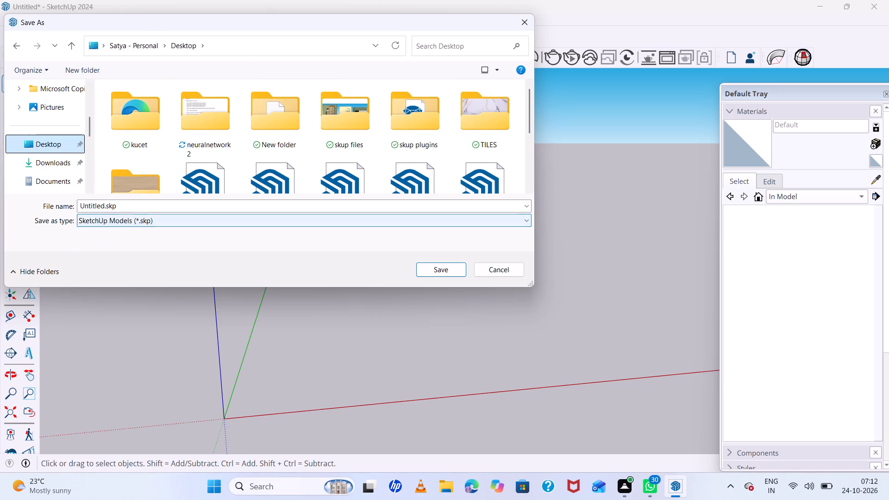
click(140, 211)
key(BackSpace)
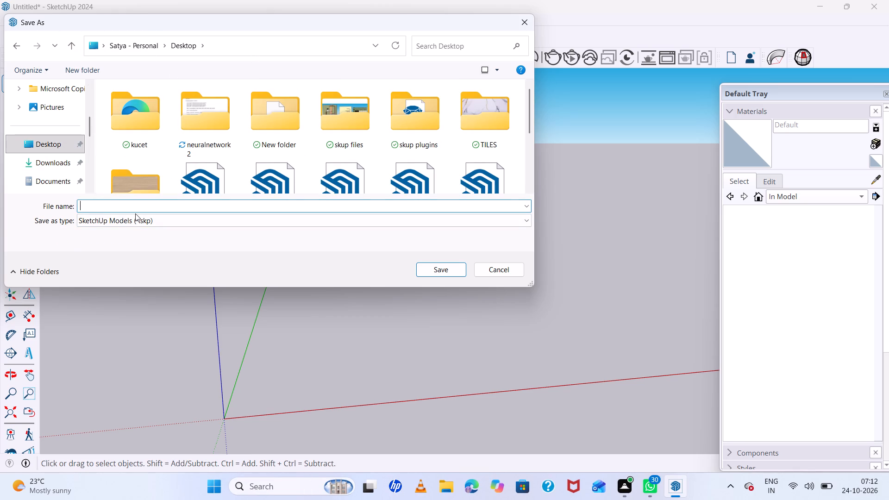
text(wa)
text(ll)
key(space)
key(d)
text(es)
text(ig)
key(n)
key(s)
Save the wall designs model in the "skup files" folder on the Desktop.
scroll(244, 178, down, 2)
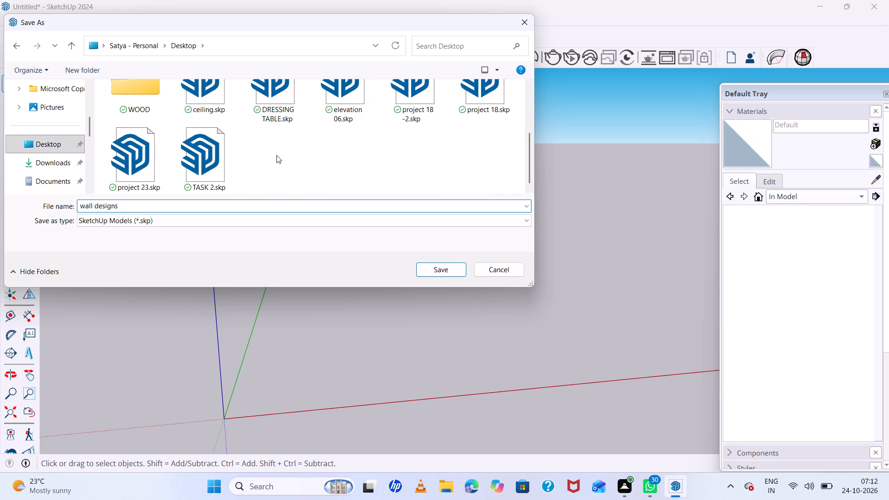
scroll(276, 155, up, 2)
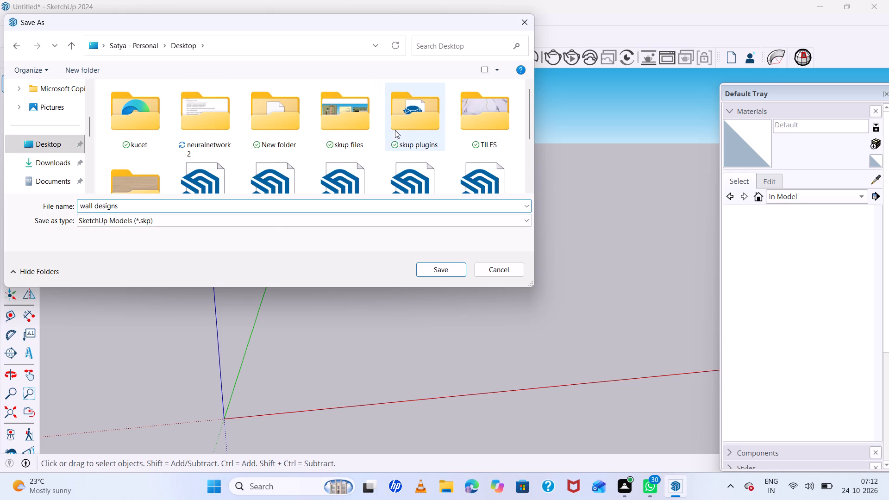
double_click(415, 127)
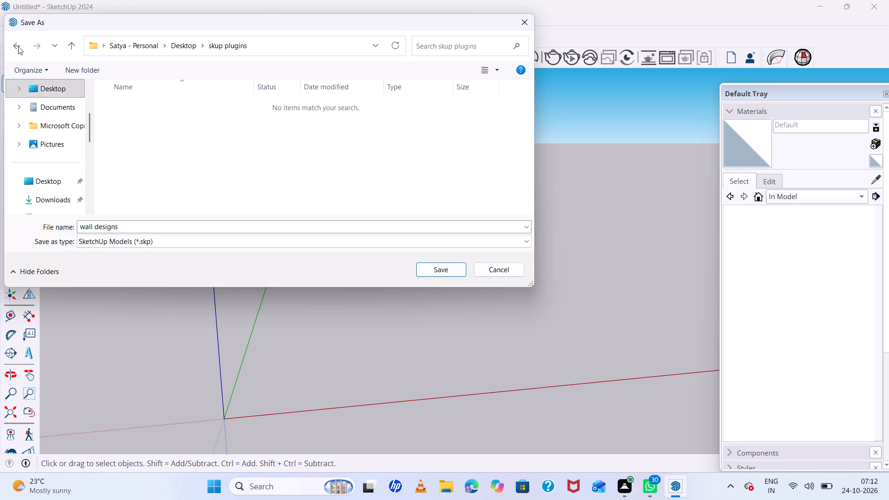
click(18, 46)
click(351, 101)
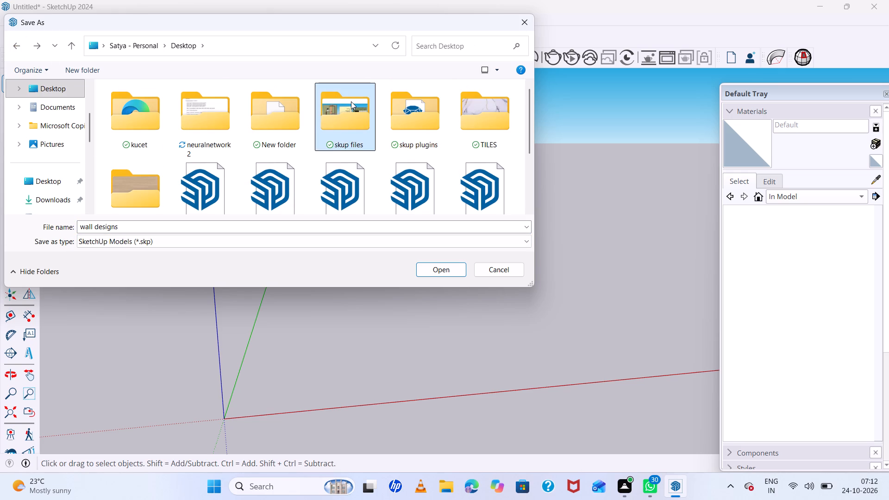
click(351, 101)
scroll(291, 140, down, 9)
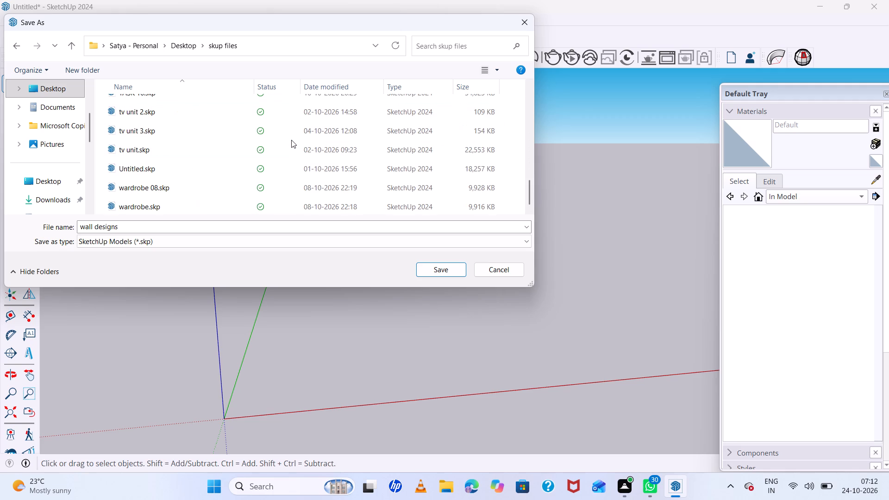
click(430, 270)
Import img1.jpeg from Downloads and place it flat on the ground with its corner at the origin.
scroll(242, 217, down, 4)
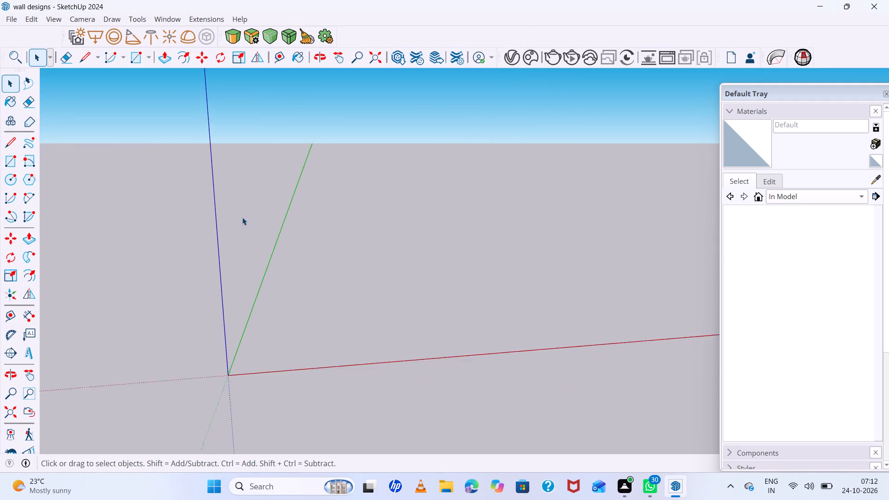
scroll(242, 217, down, 3)
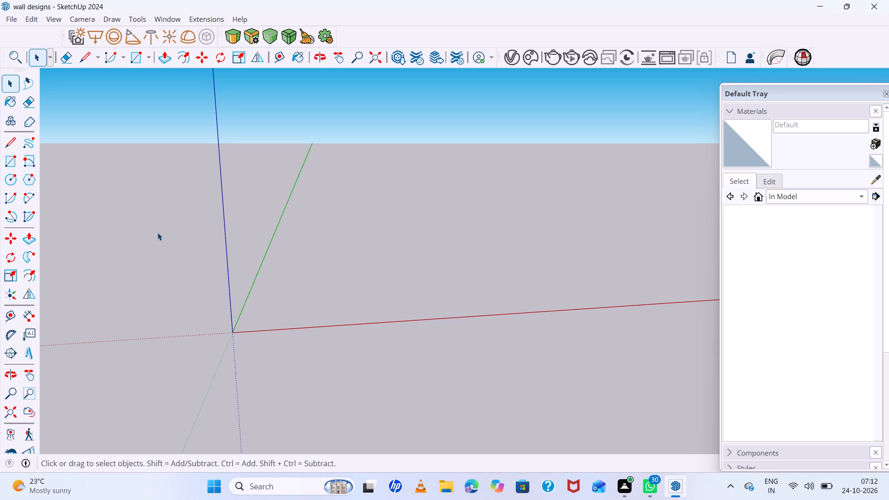
click(13, 19)
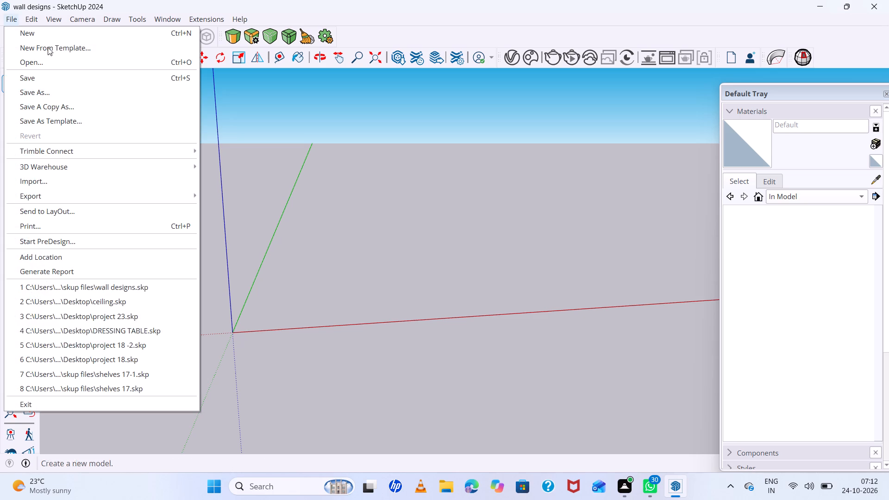
click(75, 180)
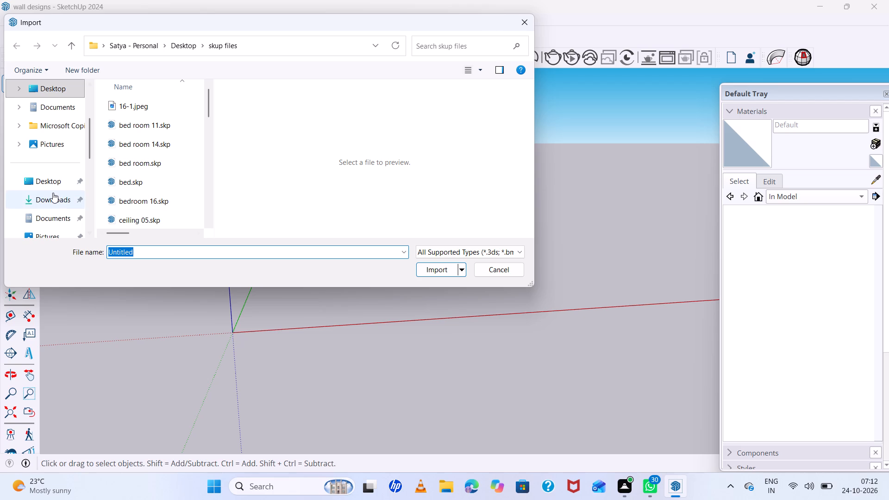
click(53, 193)
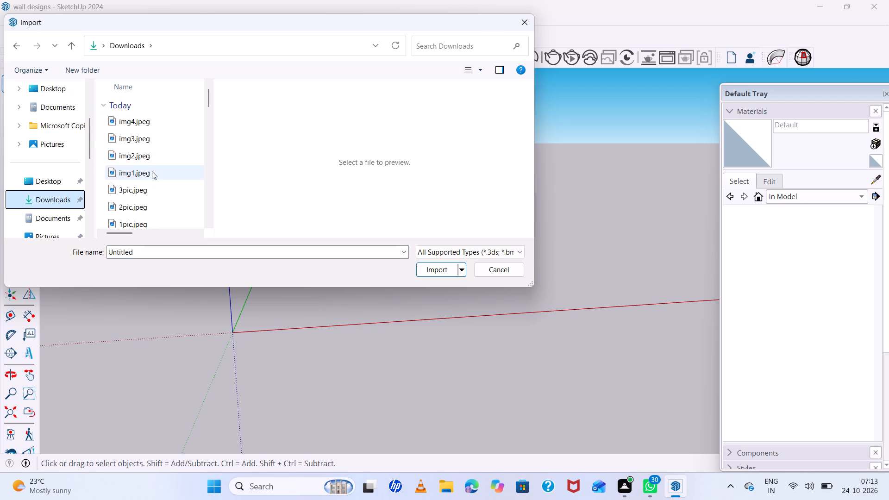
click(152, 173)
click(438, 309)
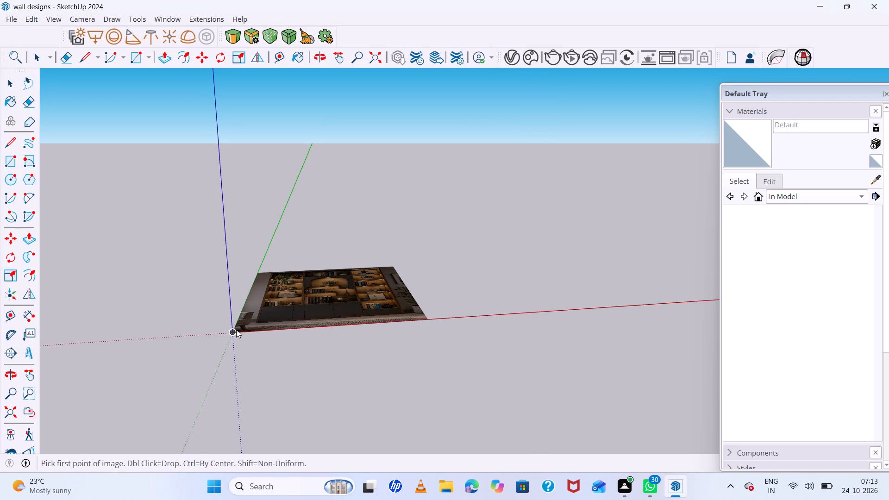
click(237, 332)
click(294, 285)
Rotate the bookshelf image 90 degrees about the red axis so it stands upright.
scroll(344, 285, up, 5)
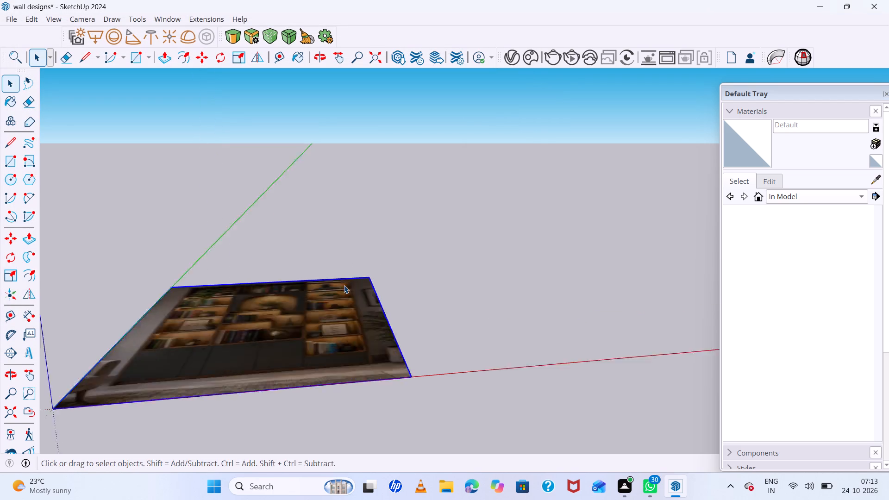
scroll(344, 285, up, 1)
scroll(344, 285, down, 1)
middle_drag(346, 297, 349, 407)
scroll(348, 407, up, 1)
scroll(308, 278, down, 13)
middle_drag(338, 309, 340, 404)
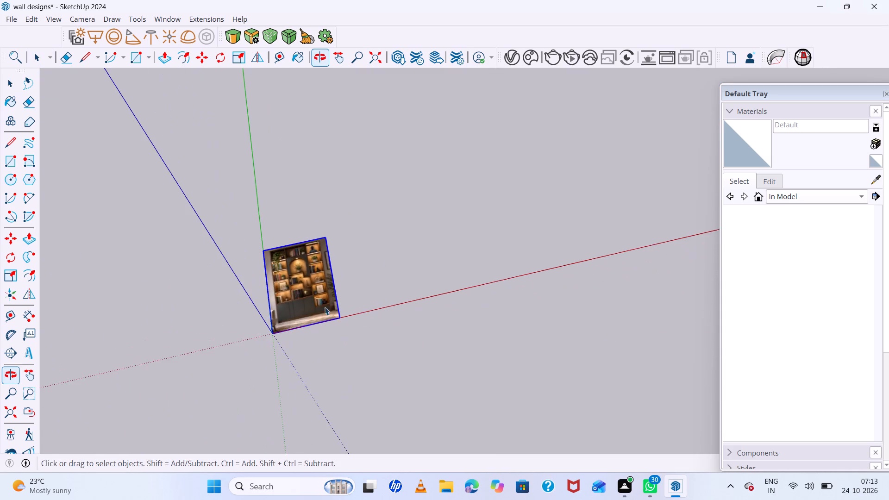
scroll(310, 283, up, 10)
scroll(308, 274, down, 3)
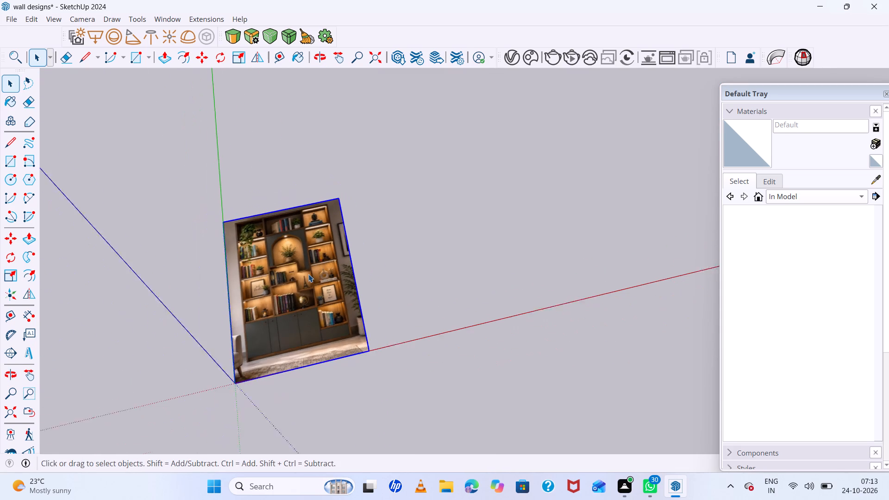
scroll(308, 274, down, 2)
key(q)
middle_drag(370, 337, 321, 212)
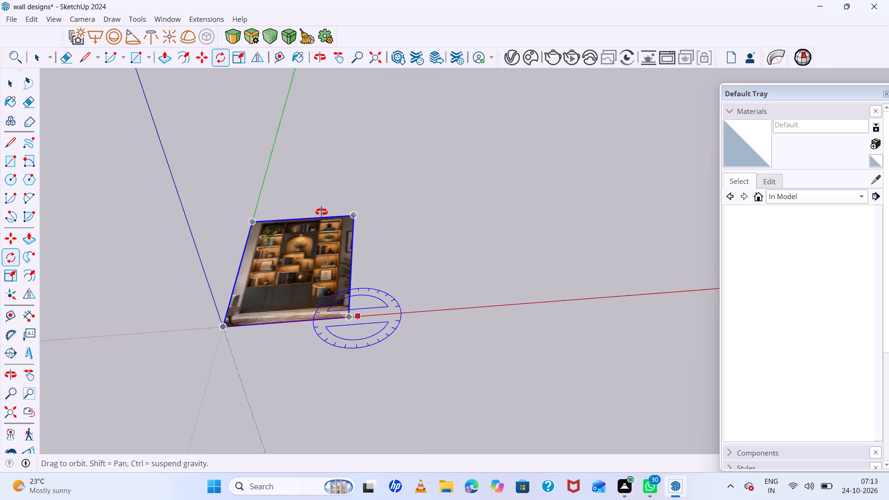
middle_drag(321, 212, 308, 176)
scroll(361, 273, up, 5)
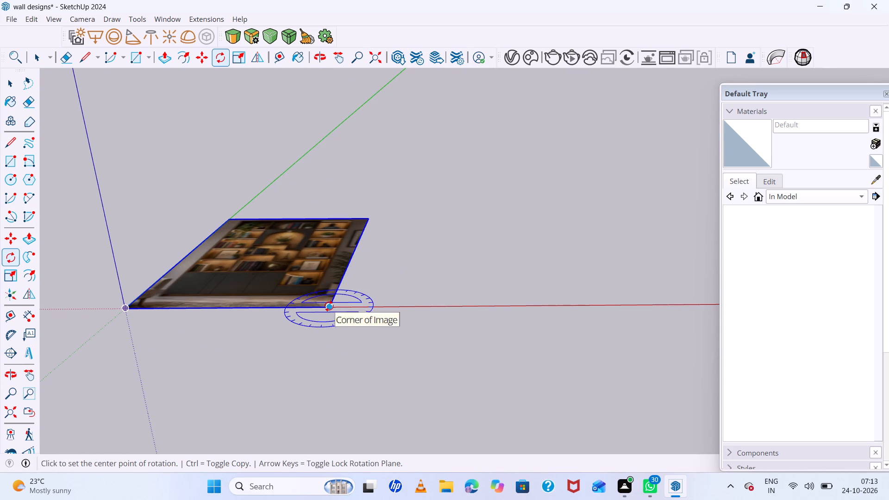
key(Right)
click(332, 306)
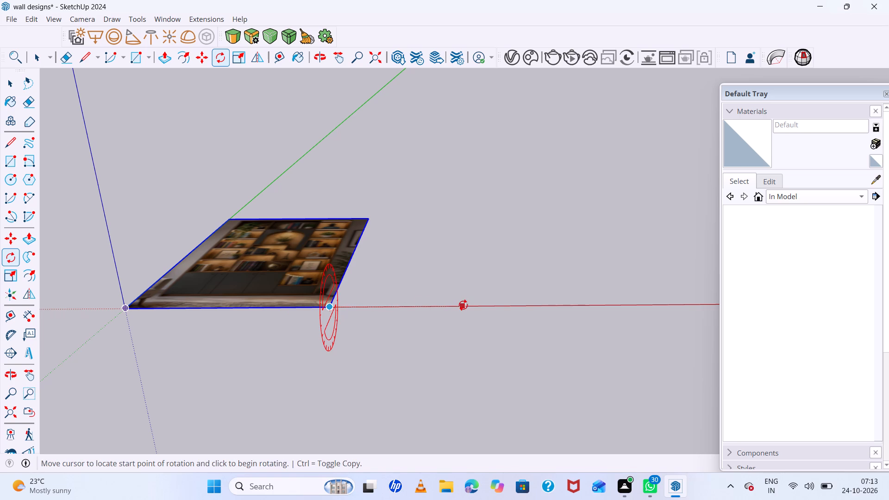
click(463, 305)
text(90)
key(Return)
scroll(375, 241, down, 12)
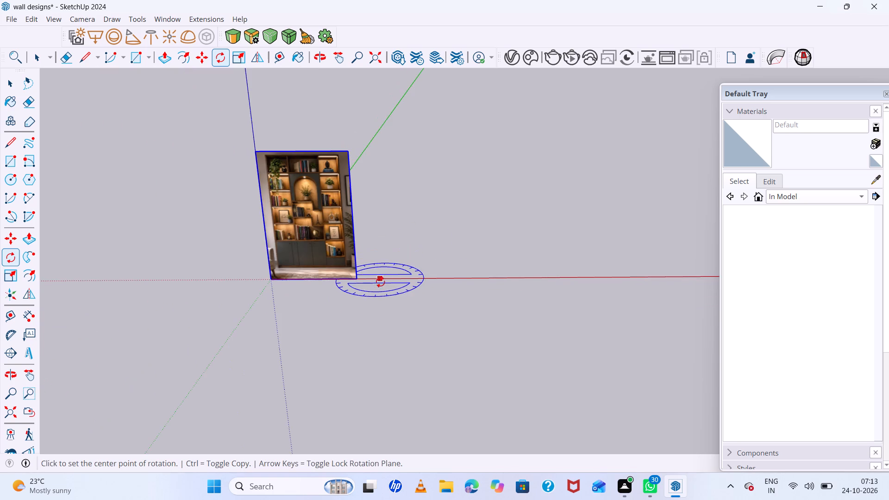
middle_drag(380, 282, 398, 235)
middle_click(398, 234)
scroll(281, 147, up, 10)
middle_drag(330, 206, 451, 262)
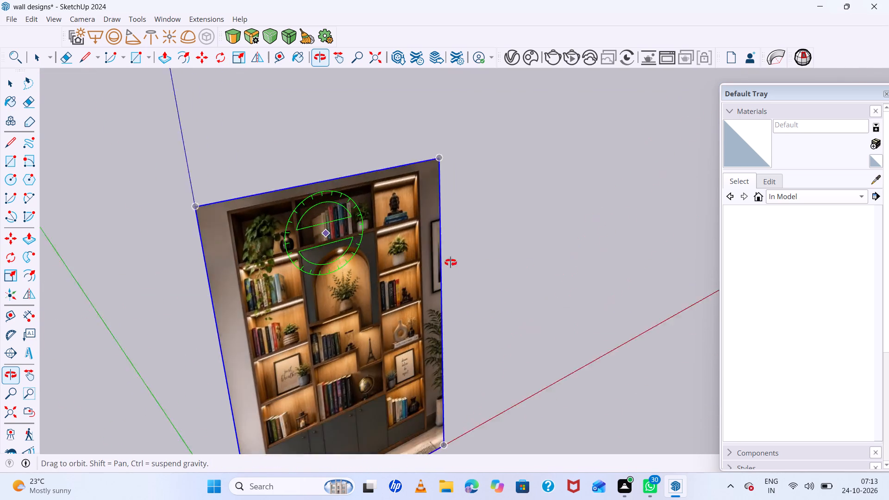
middle_drag(451, 262, 392, 255)
middle_click(392, 255)
scroll(391, 255, down, 6)
middle_drag(482, 319, 469, 283)
key(space)
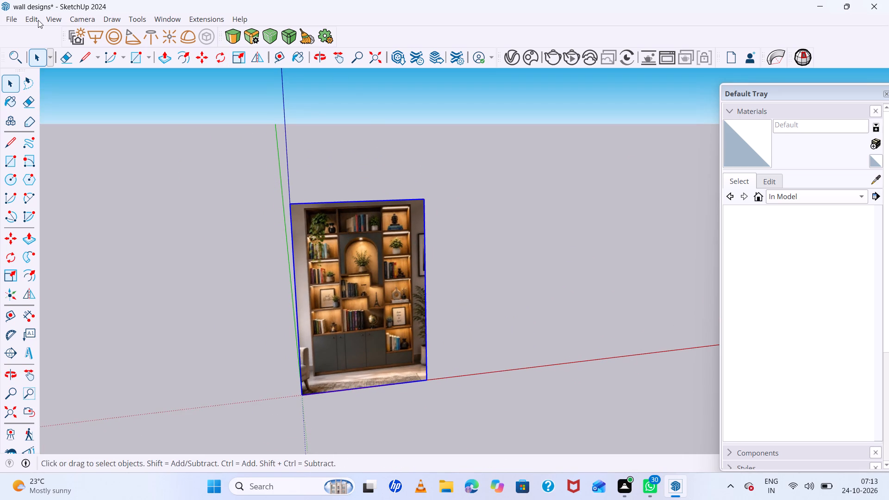
Set the model's display precision to 0" for length, 0 in² for area and 0 in³ for volume.
click(173, 21)
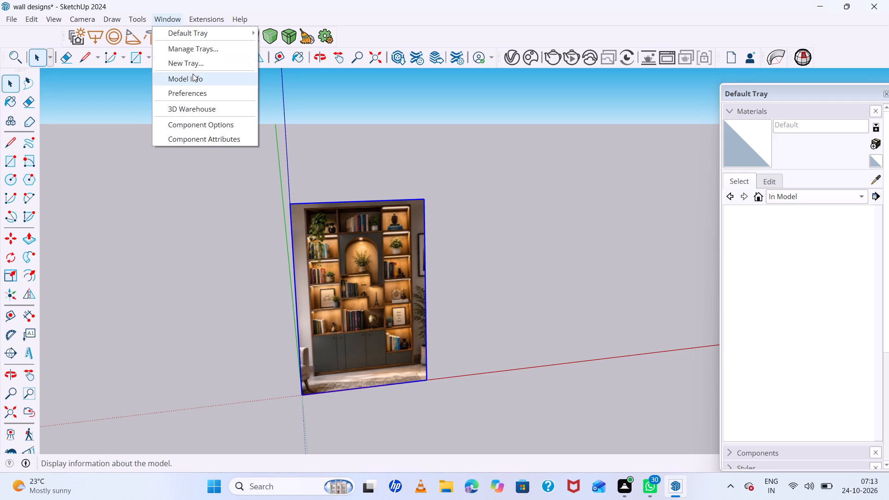
click(193, 75)
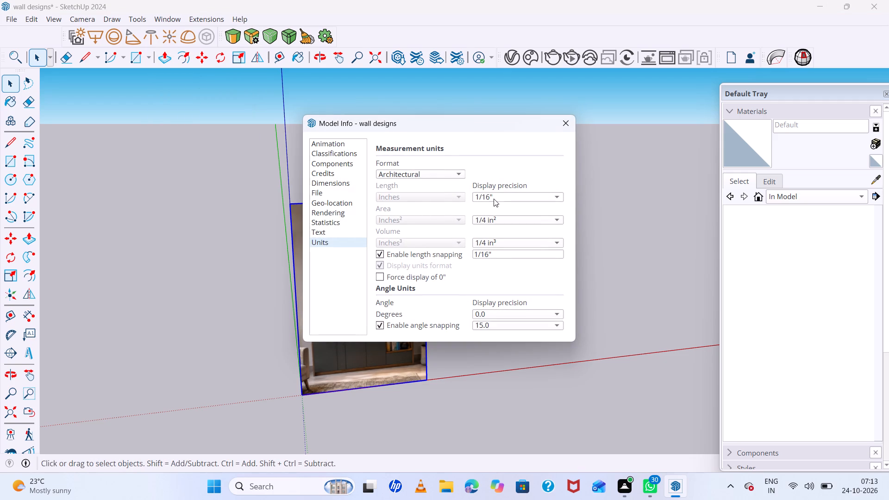
click(494, 199)
click(495, 145)
double_click(503, 219)
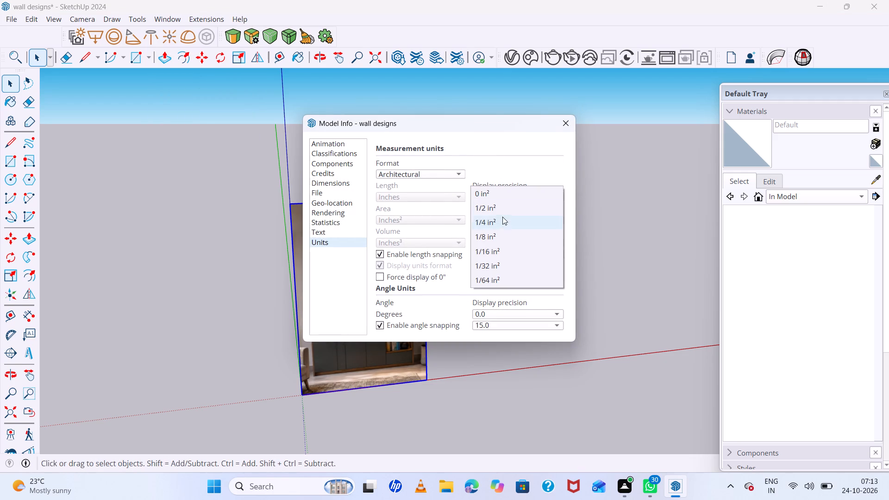
click(496, 194)
double_click(498, 242)
click(491, 210)
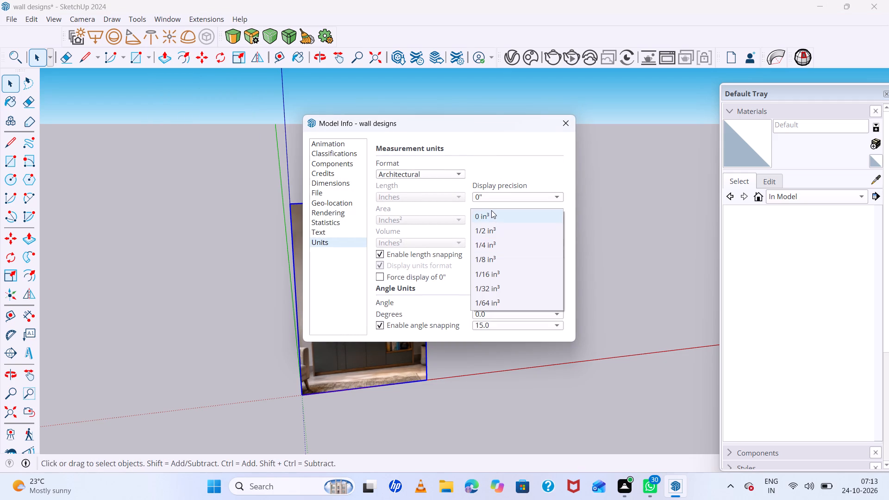
click(568, 114)
click(564, 128)
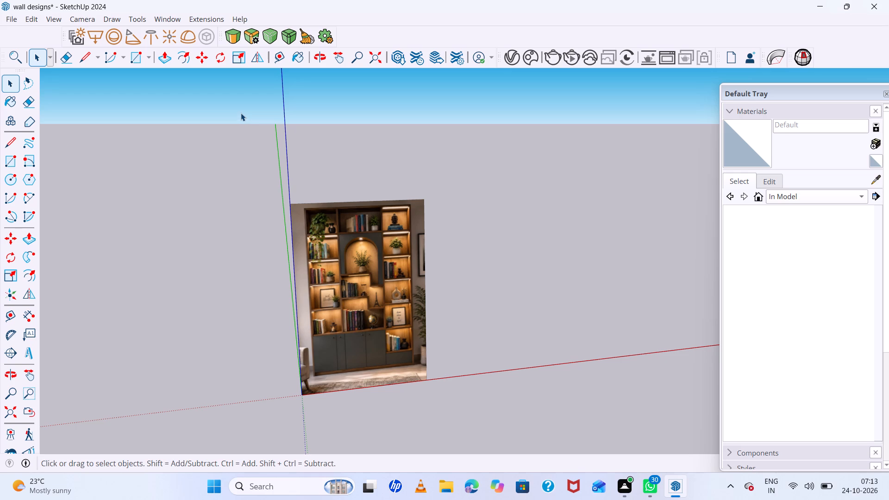
Scale the bookshelf image down uniformly from its upper corner opposite the origin, then deselect it.
click(385, 335)
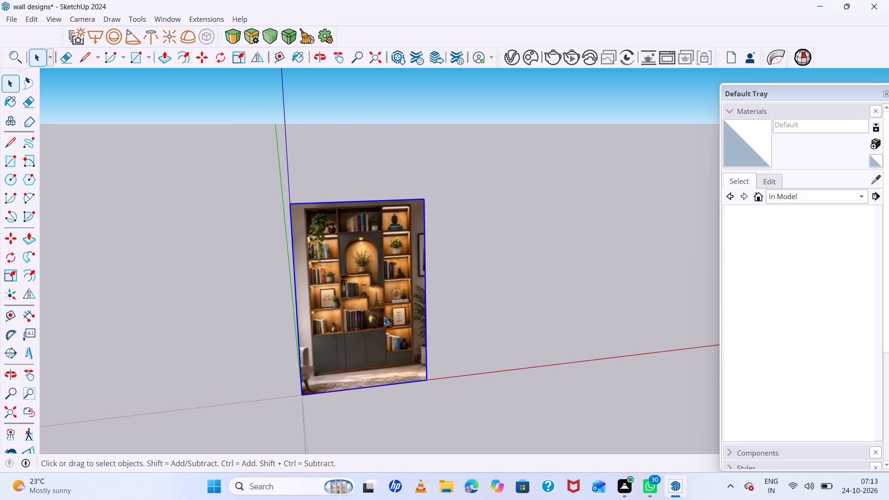
key(s)
click(421, 198)
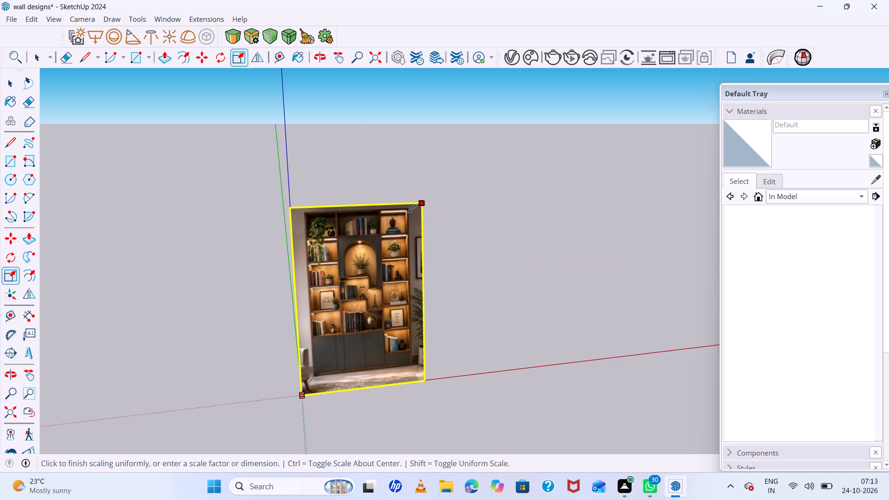
click(345, 293)
scroll(357, 362, up, 11)
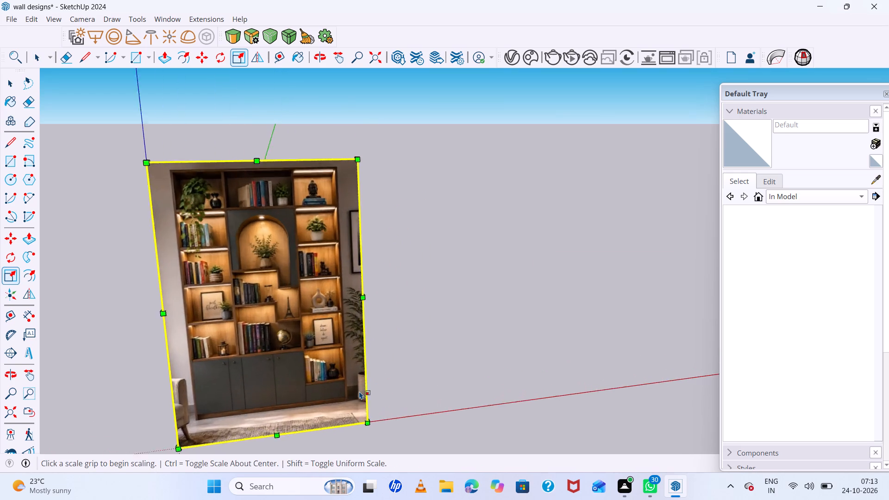
middle_drag(363, 388, 275, 307)
scroll(310, 315, up, 7)
scroll(310, 315, down, 7)
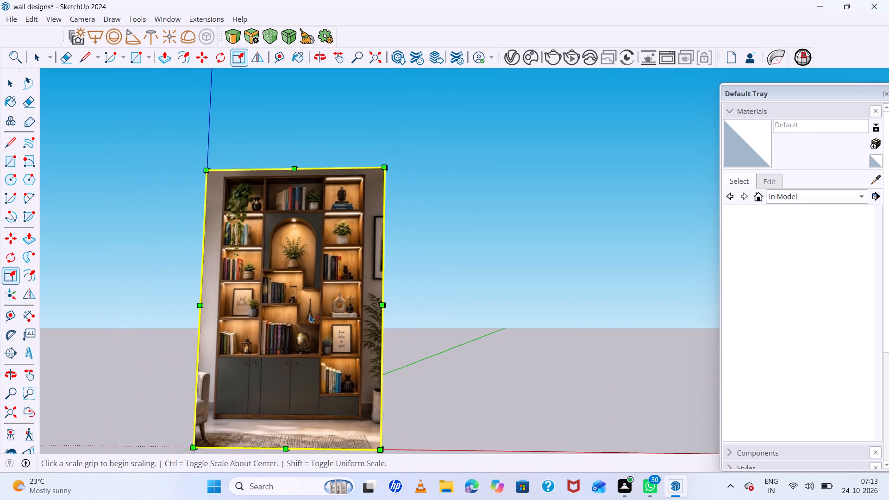
scroll(310, 315, down, 4)
middle_drag(310, 316, 326, 408)
scroll(354, 384, up, 7)
middle_drag(354, 383, 492, 362)
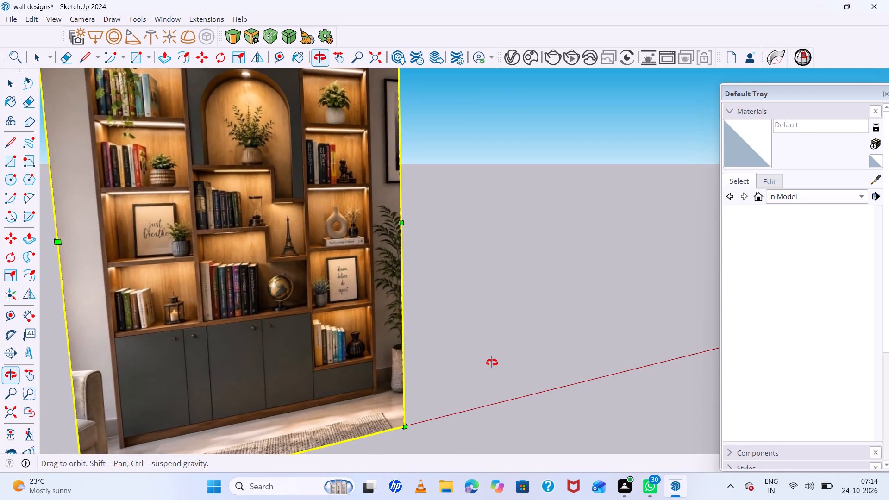
middle_drag(492, 362, 364, 358)
middle_click(364, 358)
middle_click(364, 358)
scroll(363, 358, down, 11)
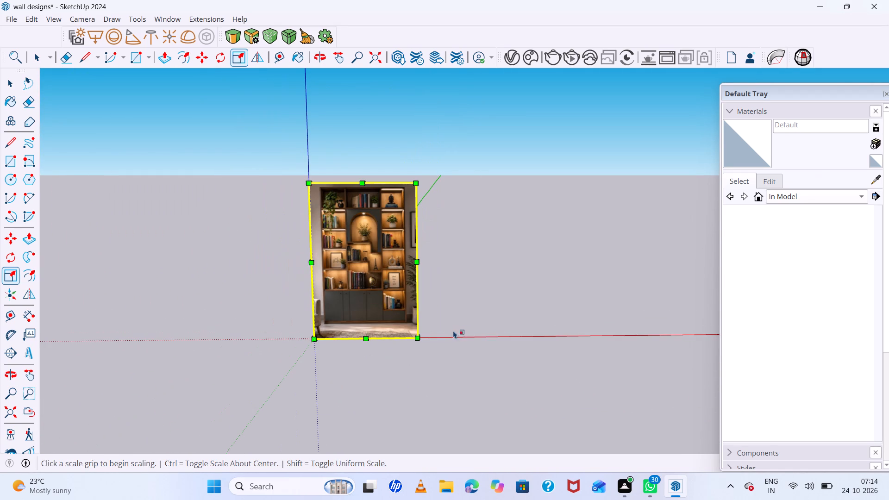
key(space)
click(457, 322)
Draw an upright rectangle of about 10' by 12' beside the image, starting from its lower corner on the red axis.
scroll(382, 245, up, 7)
scroll(381, 243, down, 3)
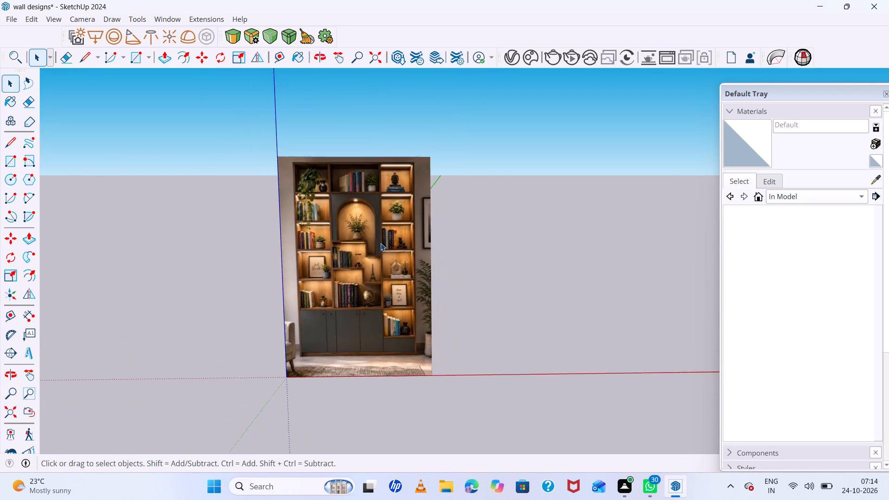
scroll(381, 243, down, 2)
middle_drag(464, 299, 467, 291)
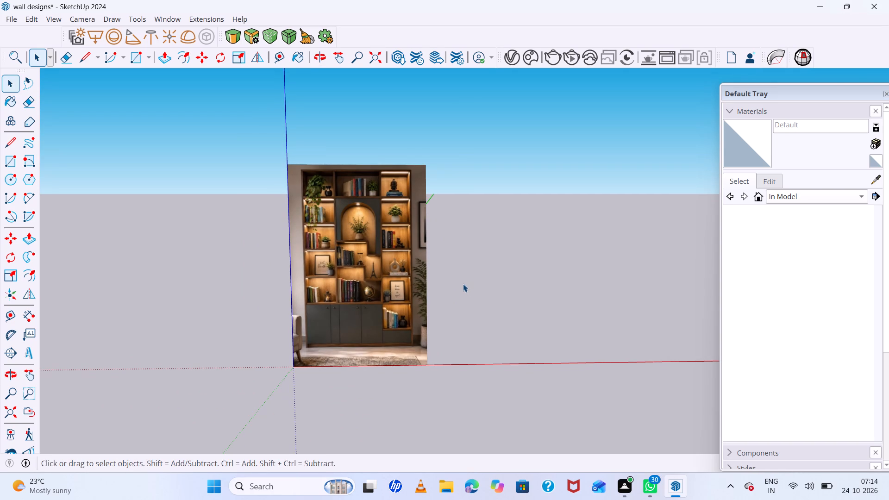
key(r)
click(432, 365)
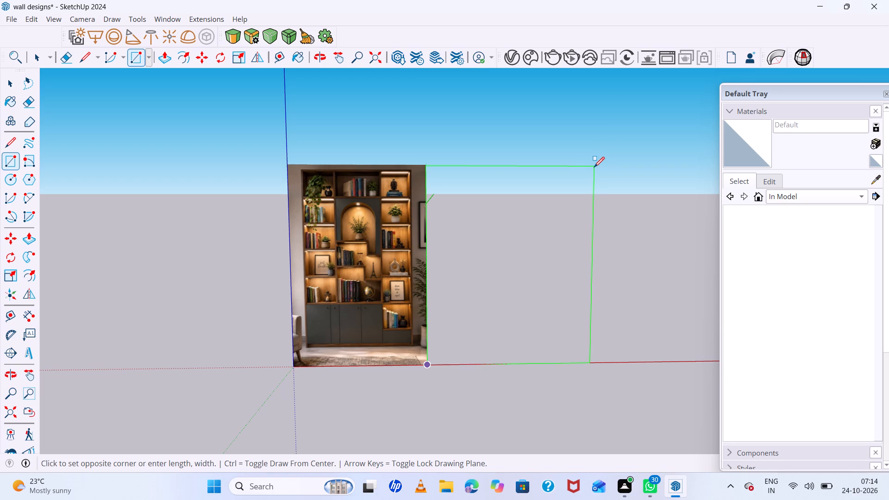
click(594, 167)
Move the Default Tray up to uncover the measurements box.
drag(808, 89, 804, 39)
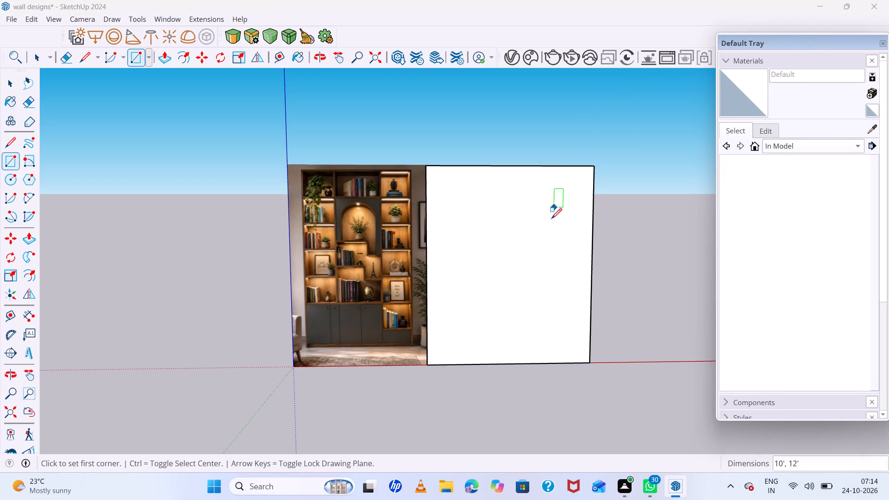
Push/Pull the rectangle beside the image to a thickness of 9" to make the wall.
scroll(548, 232, down, 4)
middle_drag(547, 234, 488, 306)
middle_click(488, 306)
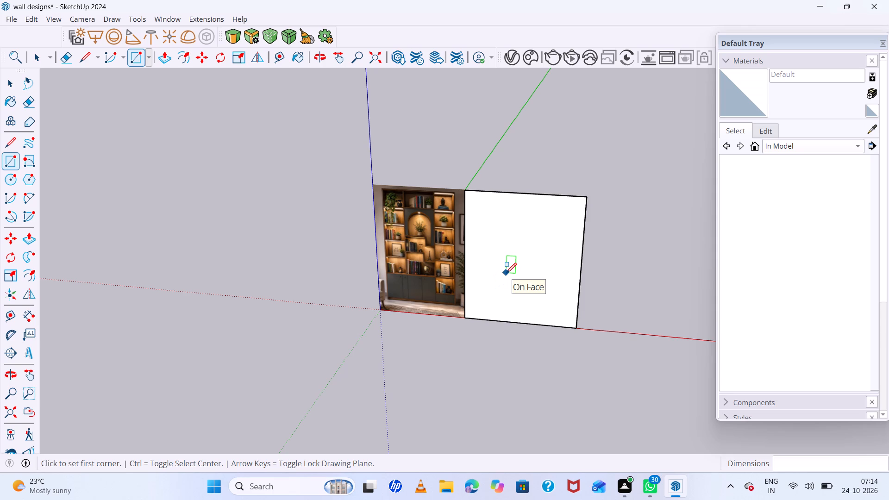
key(space)
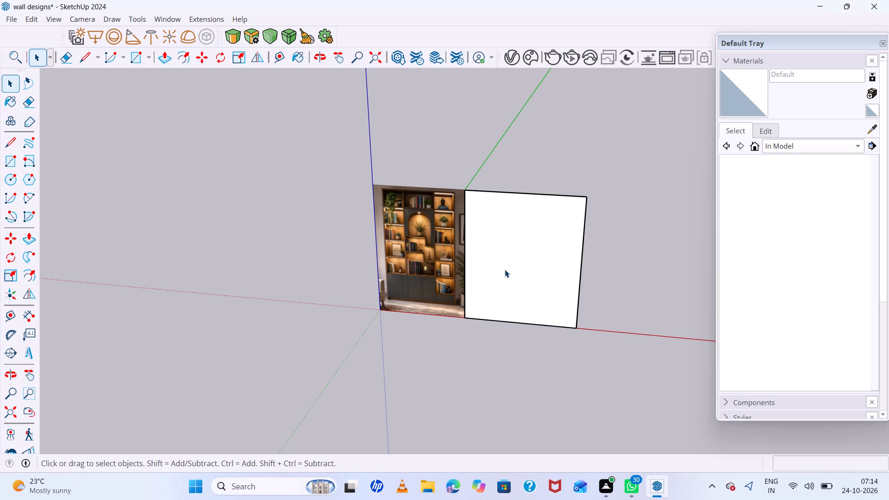
scroll(528, 250, up, 6)
middle_drag(527, 246, 480, 254)
key(space)
click(543, 228)
key(p)
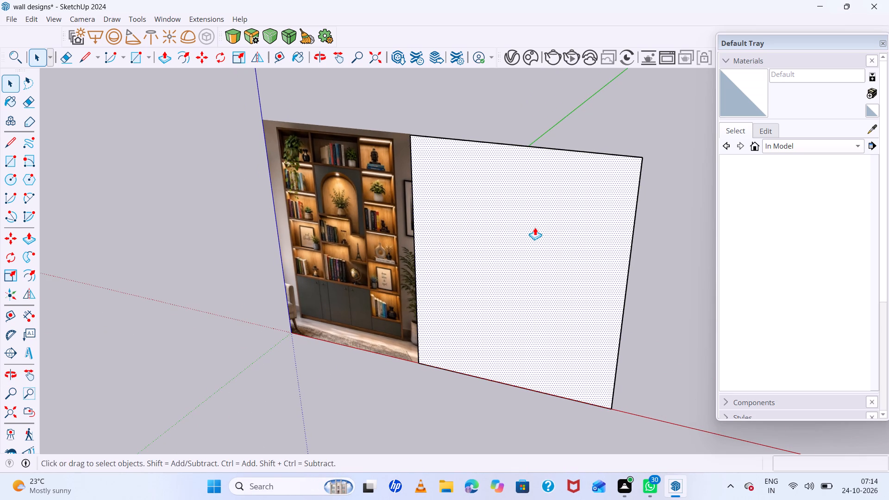
double_click(535, 227)
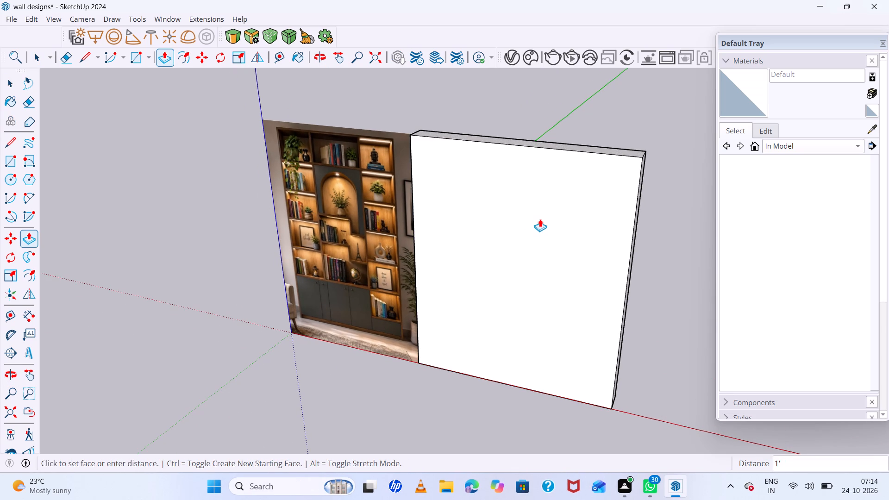
key(9)
key(Return)
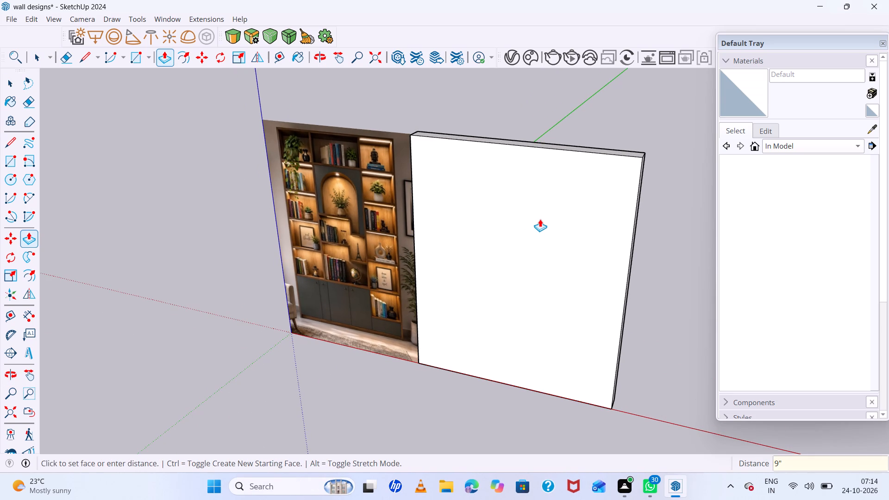
key(space)
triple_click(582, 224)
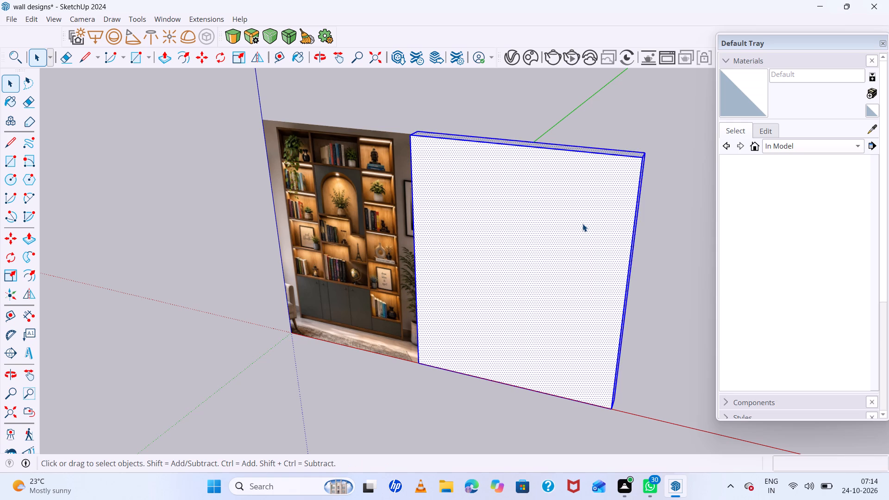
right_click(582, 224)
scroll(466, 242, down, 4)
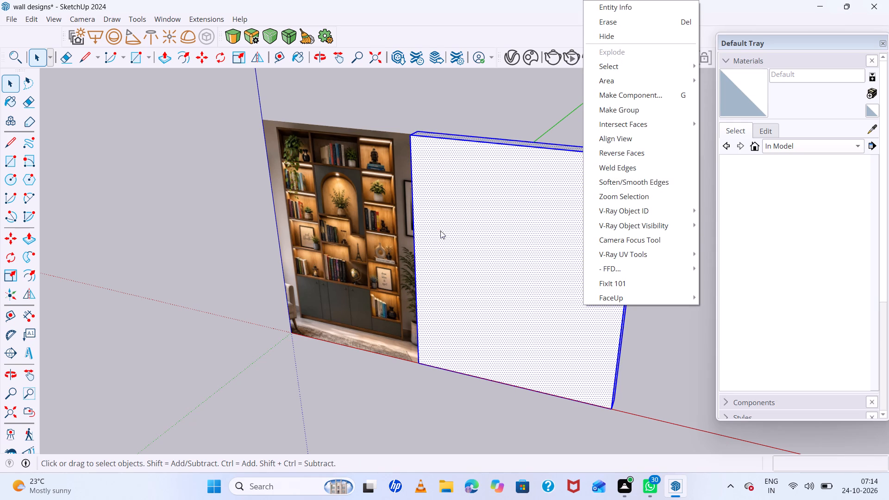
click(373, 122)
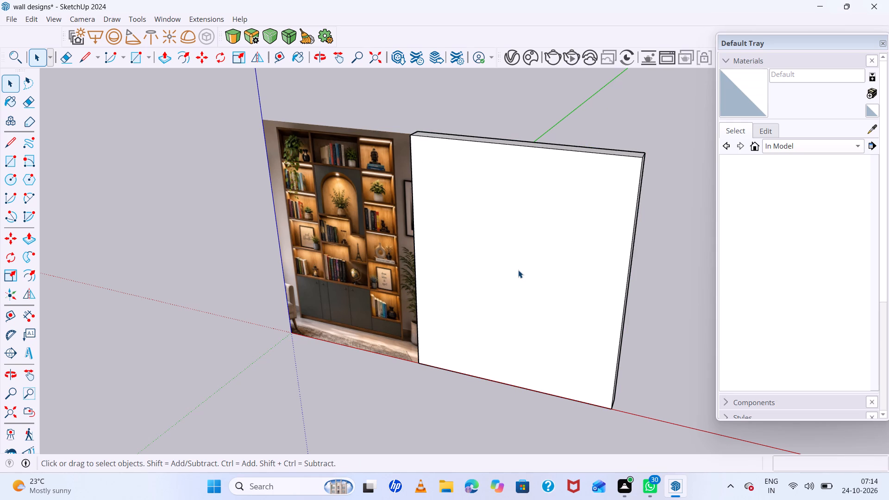
Select the whole wall block and move it about 1' 3" along the red axis, away from the image.
triple_click(539, 274)
triple_click(539, 274)
key(m)
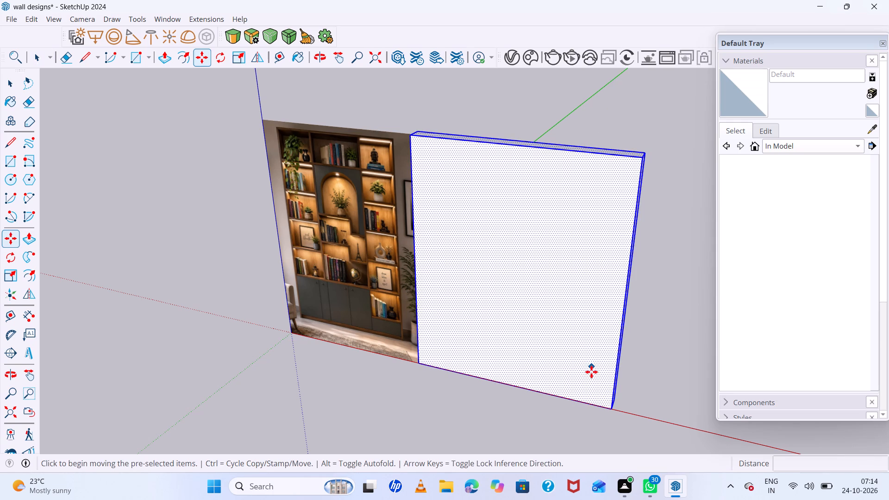
click(612, 408)
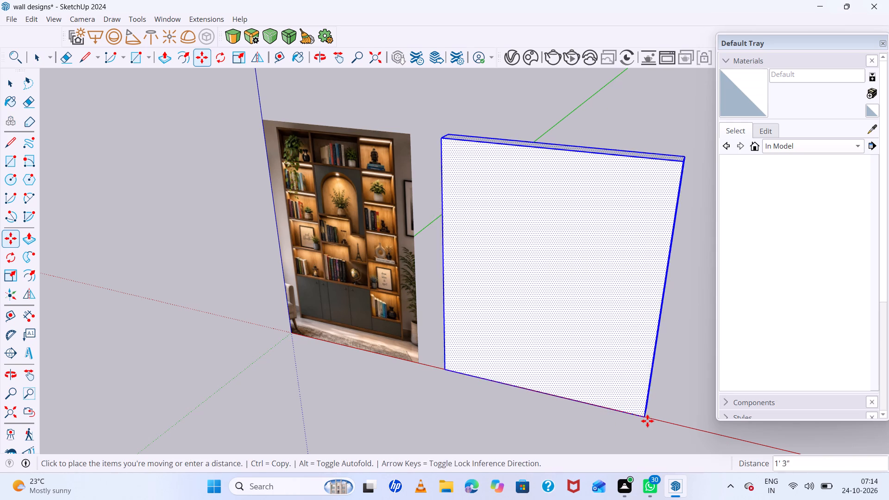
click(647, 421)
scroll(401, 294, down, 11)
middle_drag(382, 307, 570, 350)
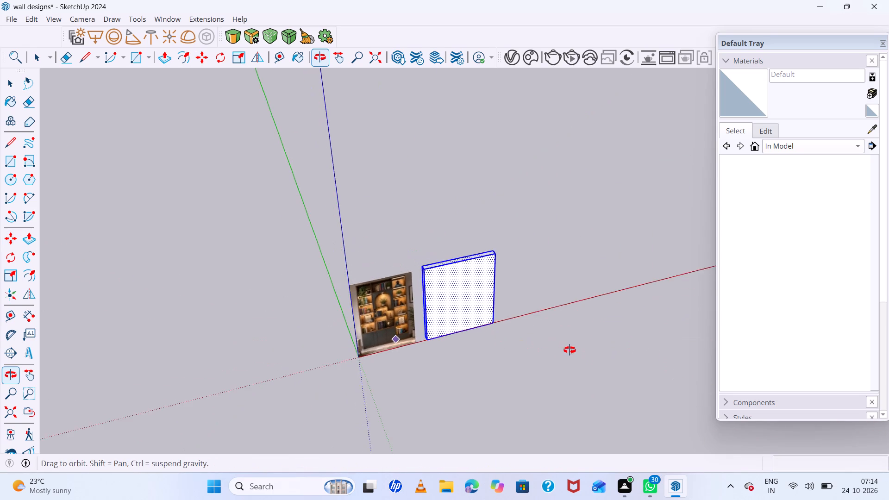
Select the whole 9" thick wall block beside the reference image and make it a group.
middle_drag(570, 350, 548, 270)
middle_click(547, 269)
scroll(478, 270, up, 7)
middle_drag(585, 323, 536, 304)
scroll(535, 303, up, 1)
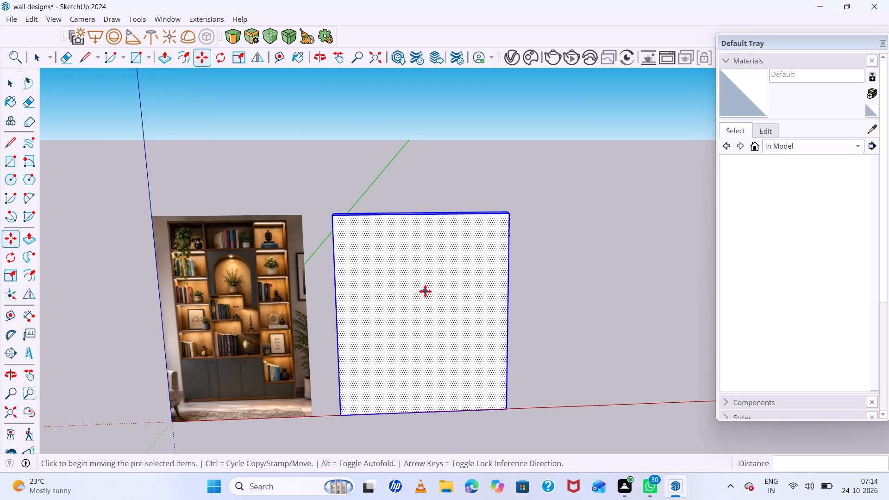
key(space)
triple_click(425, 291)
triple_click(424, 291)
click(424, 291)
right_click(424, 291)
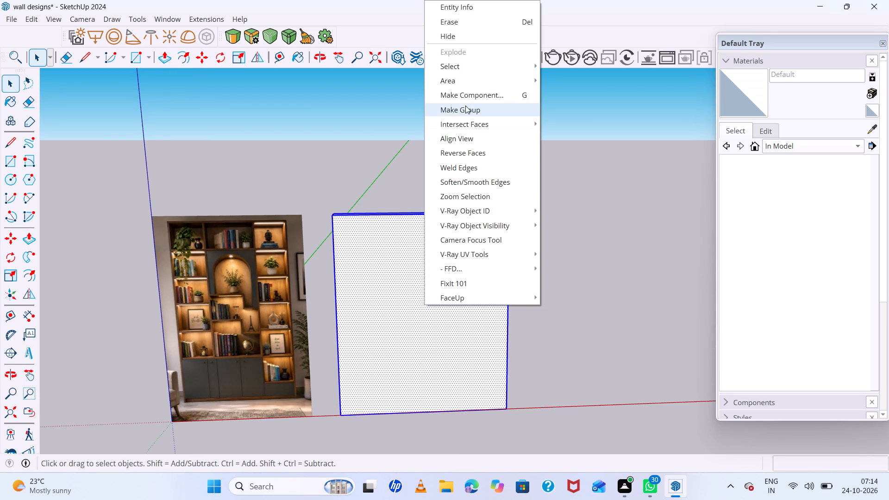
click(466, 109)
Draw a rectangle of about 8' 2" by 11' 6" on the wall's front face, reaching down to its bottom edge.
scroll(360, 309, down, 6)
middle_drag(344, 306, 396, 320)
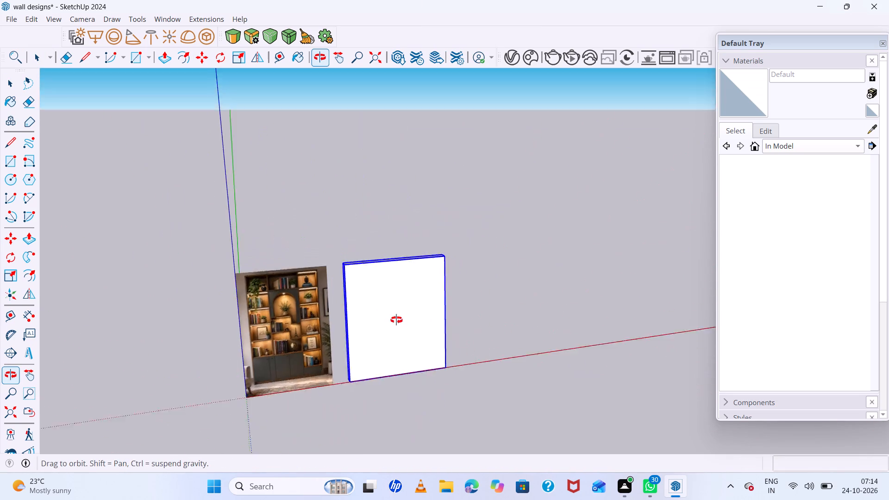
middle_drag(396, 320, 298, 307)
middle_drag(299, 301, 303, 293)
middle_drag(304, 290, 314, 253)
scroll(400, 271, up, 7)
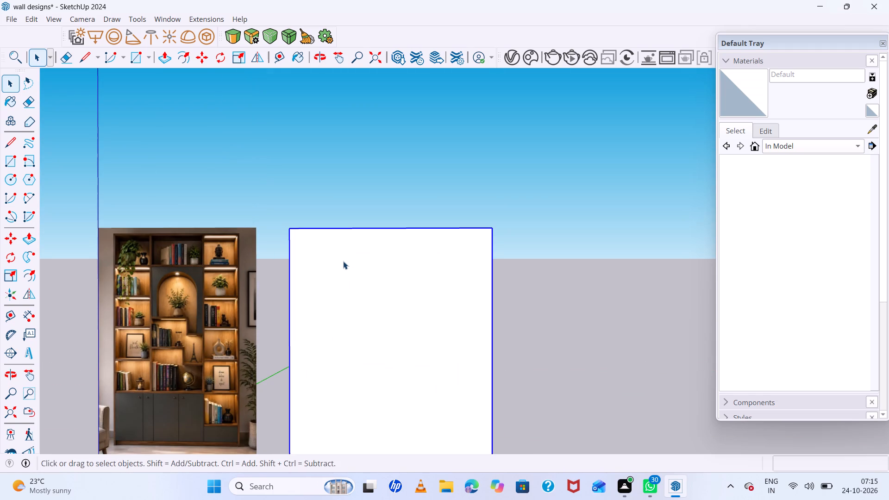
key(r)
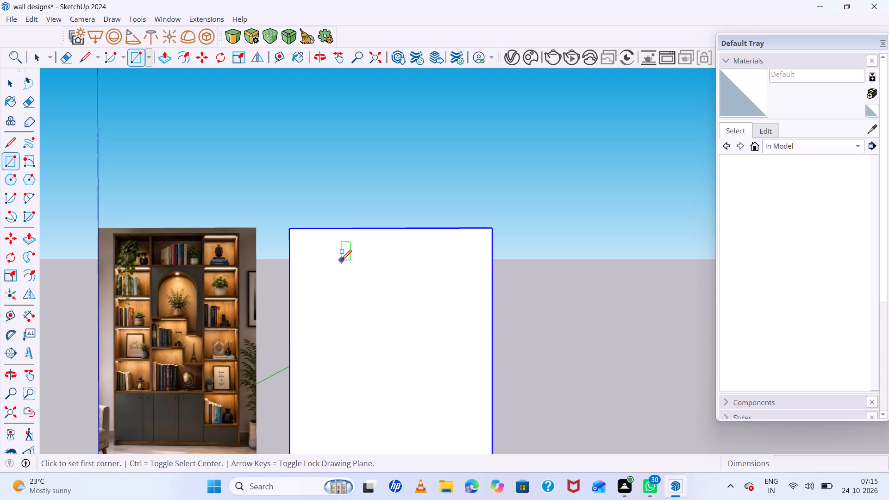
click(308, 238)
scroll(383, 283, down, 6)
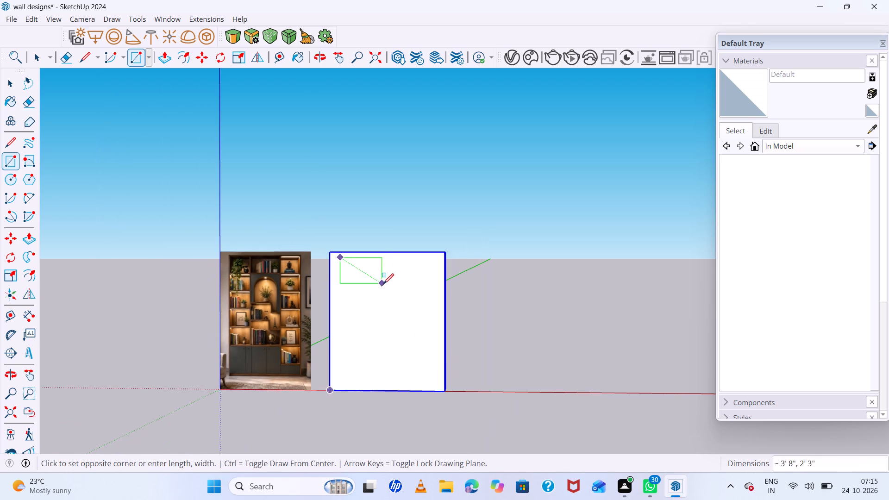
scroll(435, 380, up, 6)
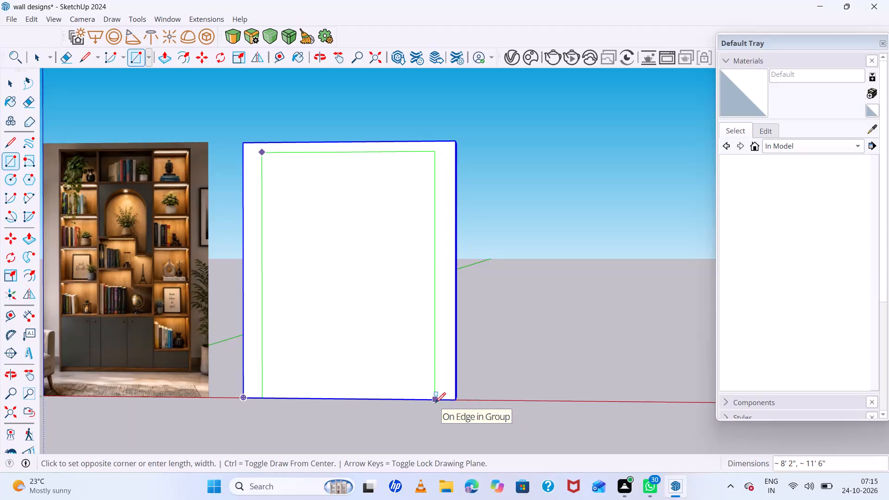
click(435, 403)
Push/Pull the rectangle on the wall's front face outward by about 2' to form the bookshelf block.
scroll(280, 295, up, 4)
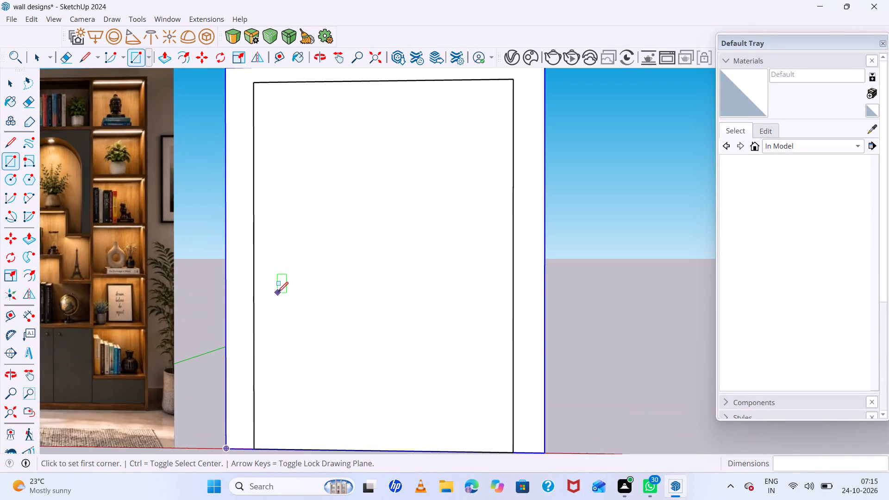
middle_drag(285, 301, 420, 463)
scroll(419, 444, up, 1)
scroll(361, 342, down, 13)
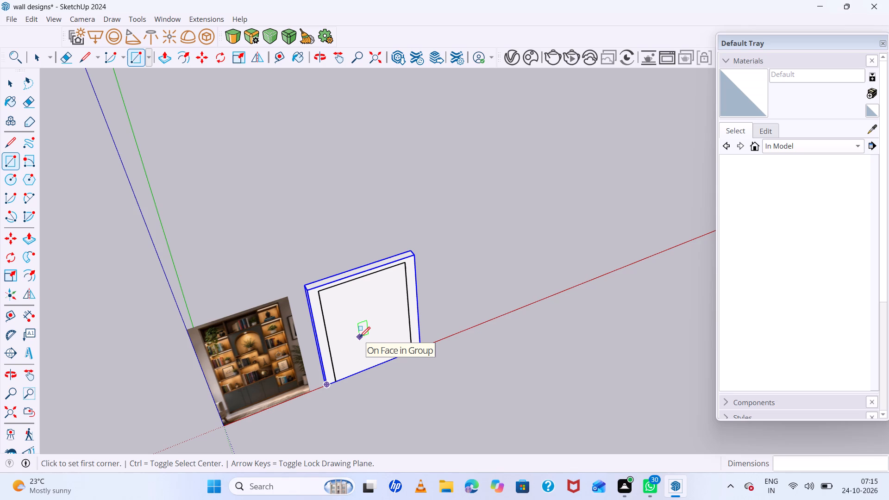
scroll(338, 325, down, 6)
key(space)
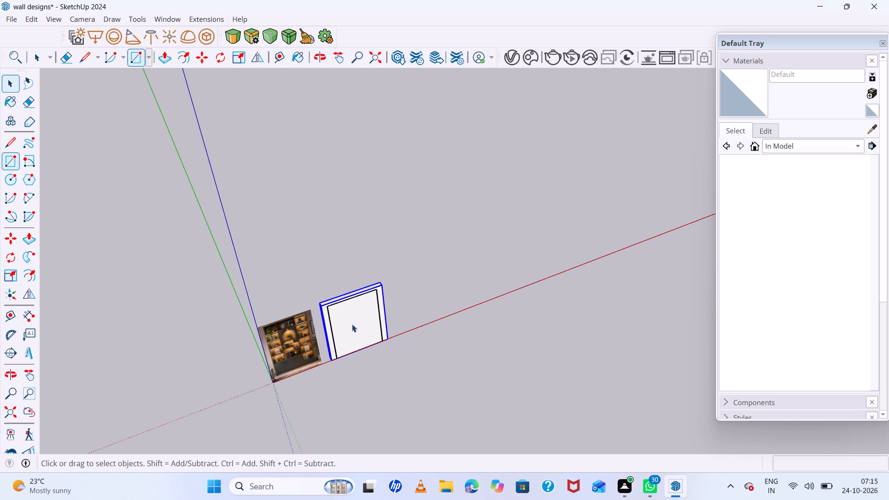
scroll(354, 325, up, 7)
click(437, 296)
click(368, 309)
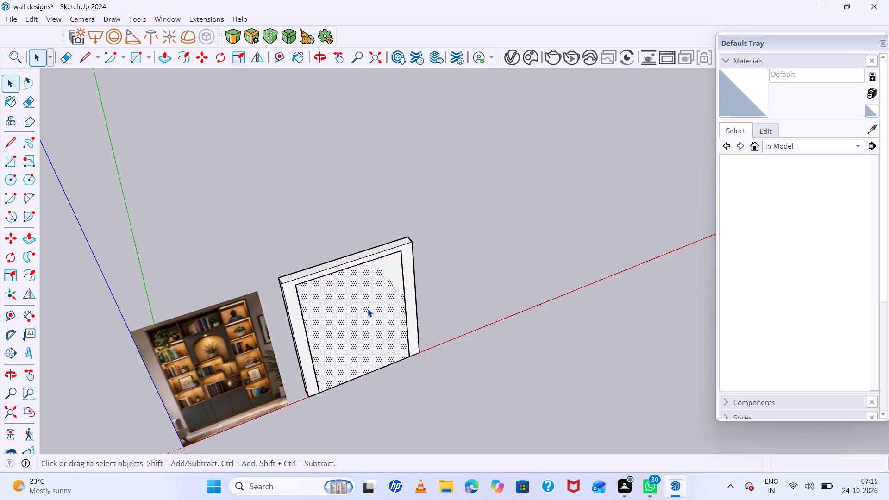
key(p)
click(368, 309)
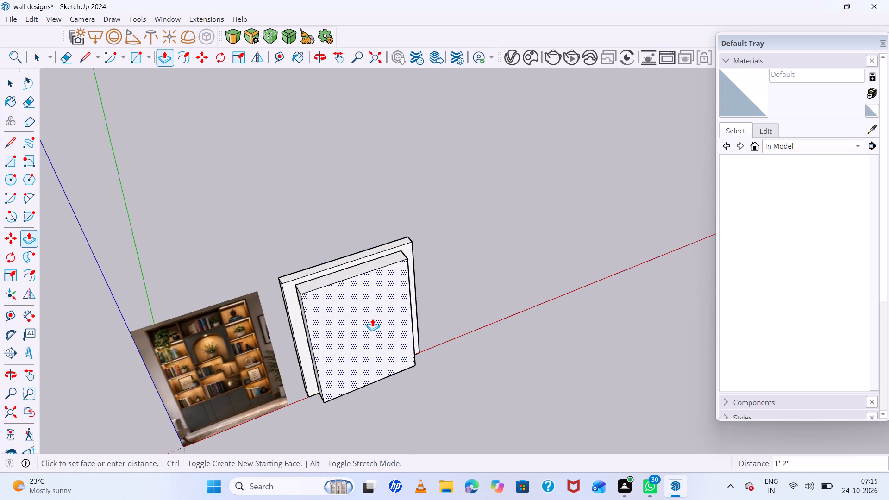
click(376, 325)
Offset the outline of the bookshelf block's front face inward by about 2".
scroll(318, 308, down, 7)
middle_drag(400, 351, 393, 341)
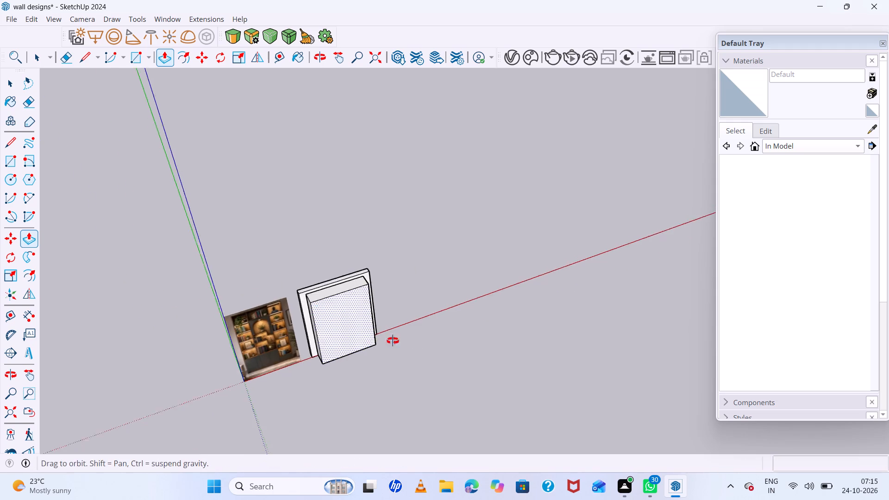
middle_drag(393, 341, 325, 271)
scroll(322, 274, up, 7)
middle_drag(368, 307, 358, 272)
scroll(358, 284, up, 6)
key(space)
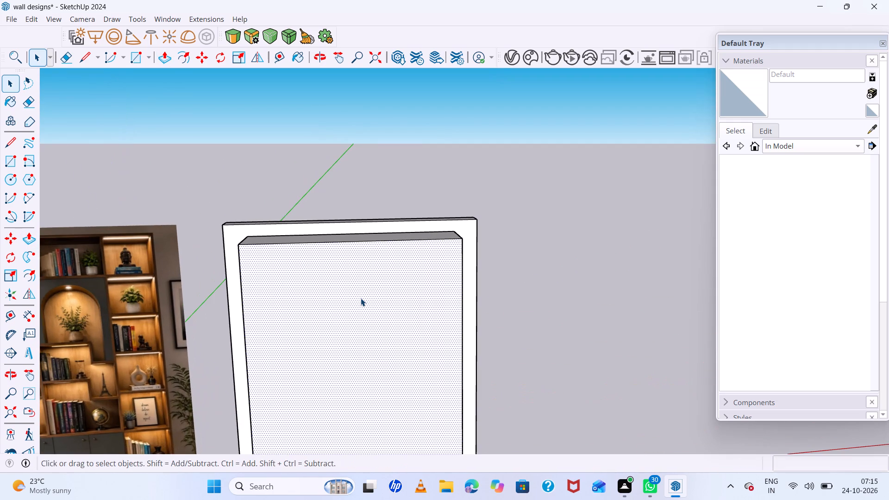
click(361, 298)
key(f)
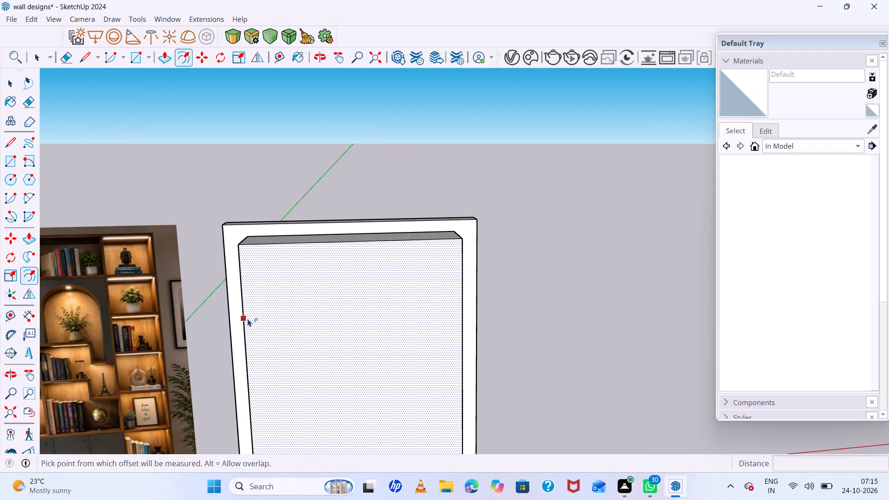
click(248, 319)
Push the inner front face back 2' to hollow out the block, leaving an open bookshelf frame.
key(space)
click(352, 316)
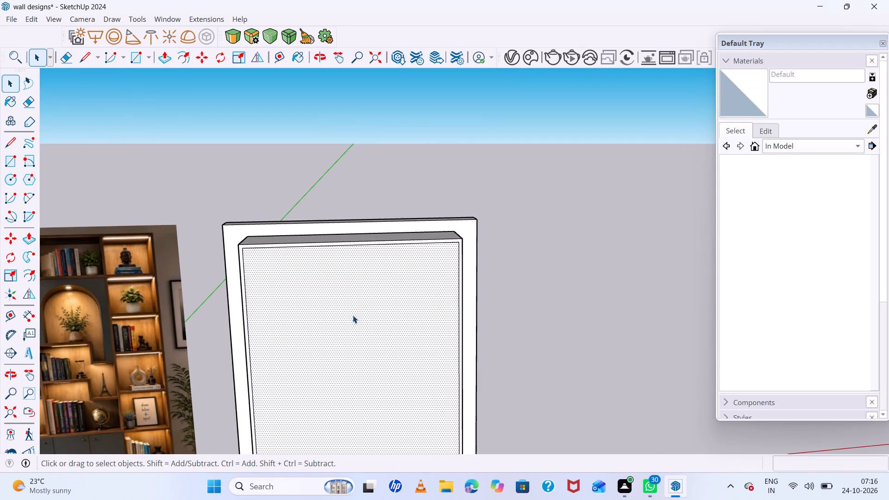
key(p)
click(353, 315)
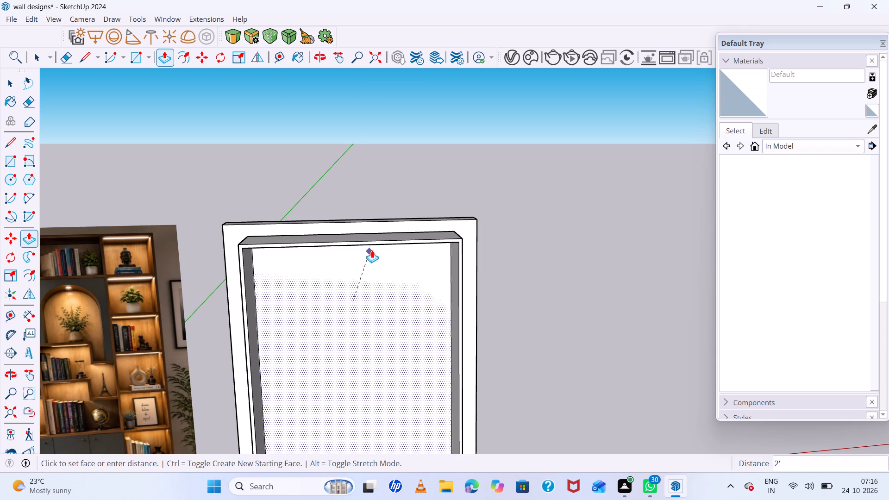
click(393, 235)
Examine the hollow bookshelf frame from several angles and compare it with the shelves and lower cabinets in the reference image.
scroll(345, 258, down, 10)
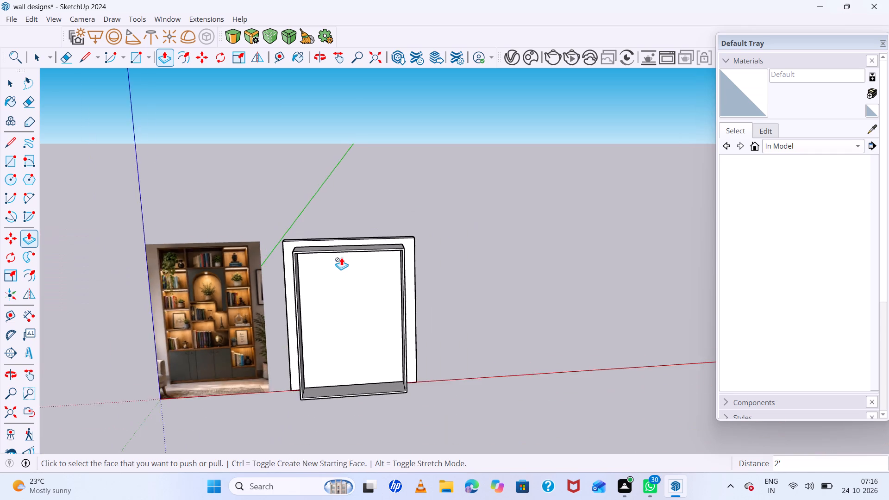
scroll(341, 257, down, 3)
middle_drag(384, 306, 296, 243)
scroll(334, 320, up, 3)
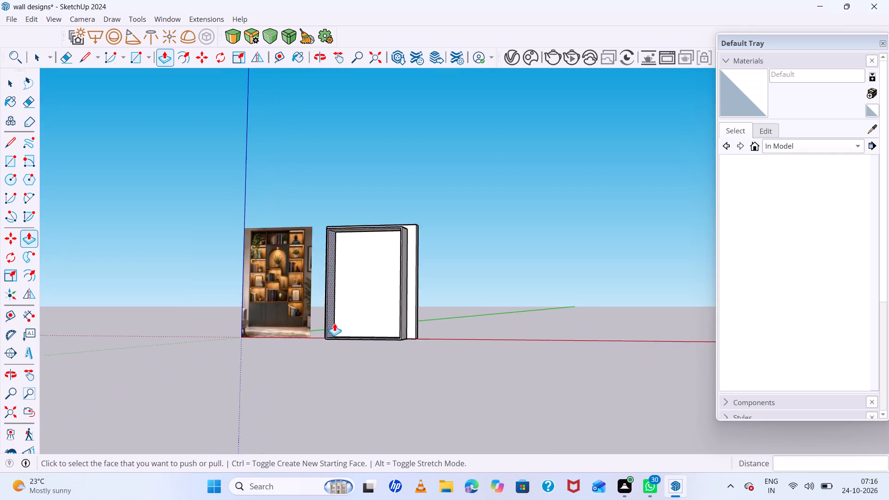
scroll(334, 323, up, 13)
scroll(324, 338, down, 5)
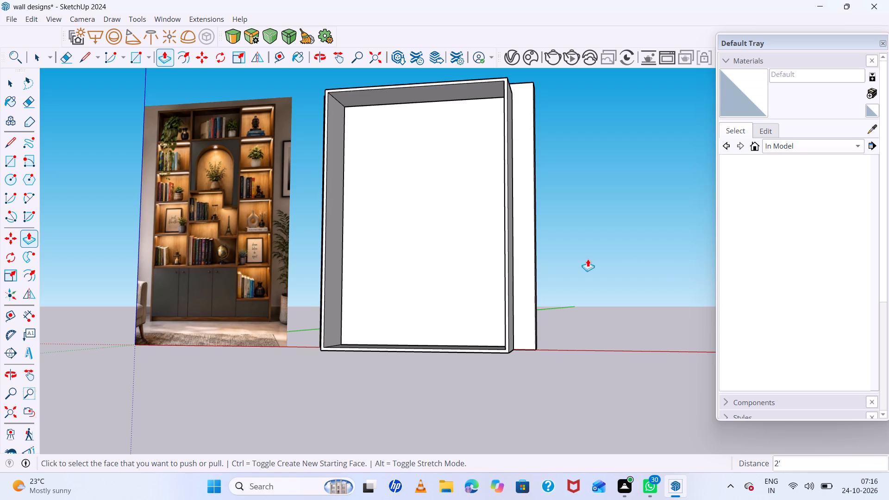
key(space)
middle_drag(392, 313, 418, 368)
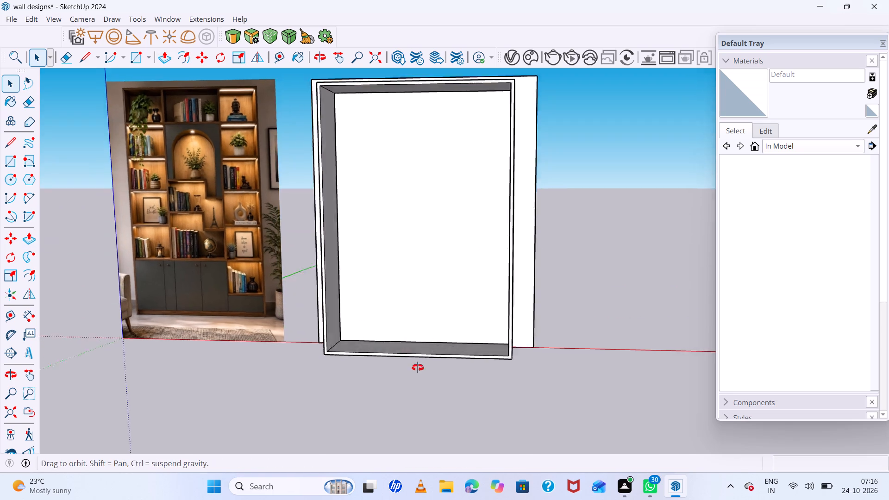
middle_drag(418, 368, 460, 416)
scroll(430, 372, down, 8)
scroll(261, 328, up, 7)
scroll(450, 366, up, 6)
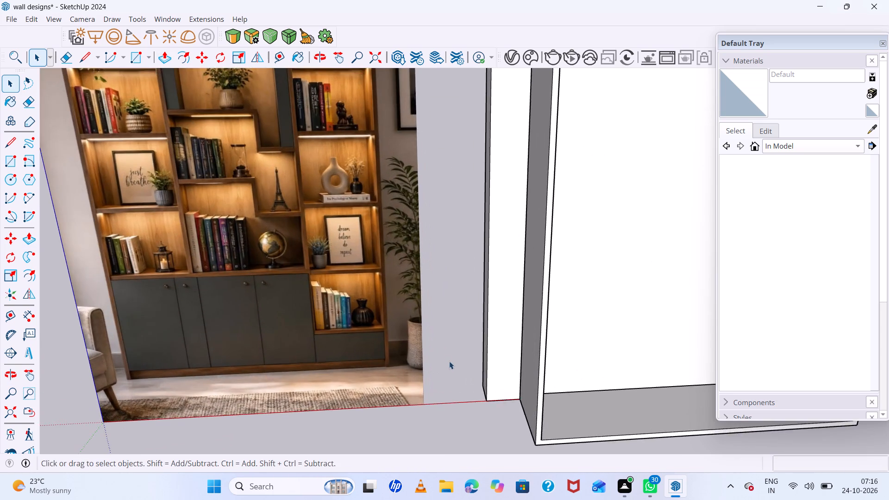
middle_drag(450, 356, 422, 277)
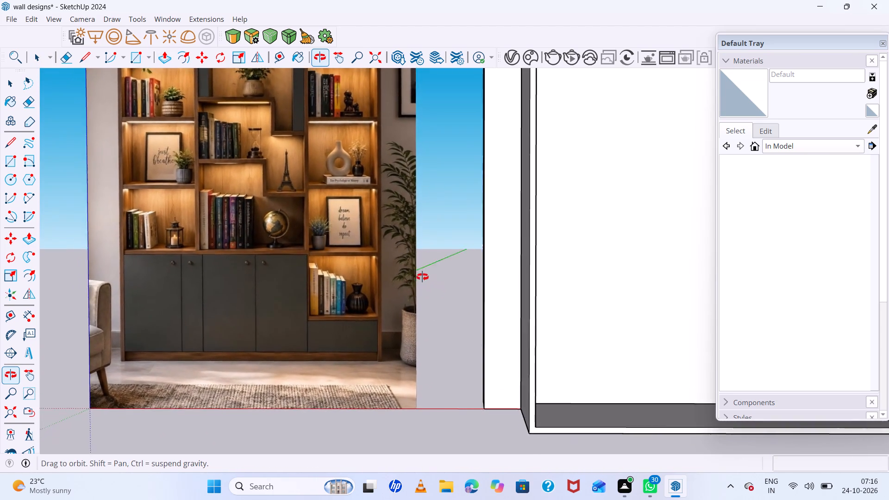
middle_drag(422, 277, 396, 271)
middle_drag(394, 271, 369, 267)
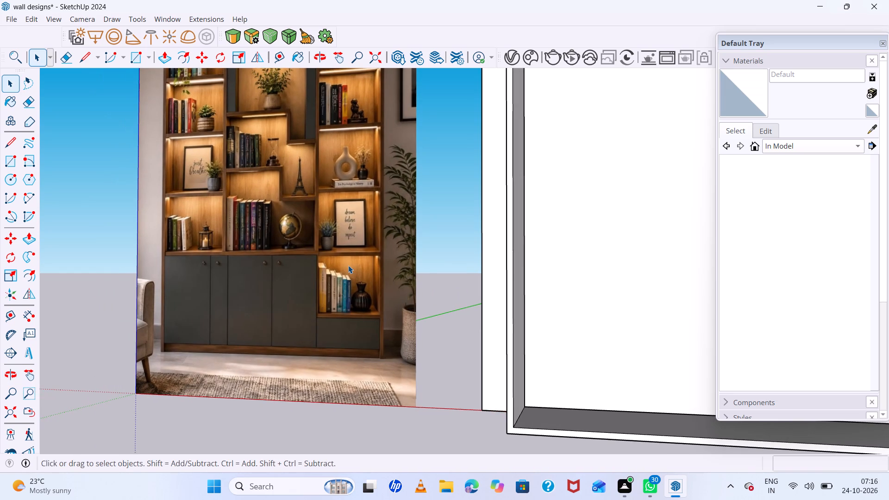
scroll(330, 262, down, 6)
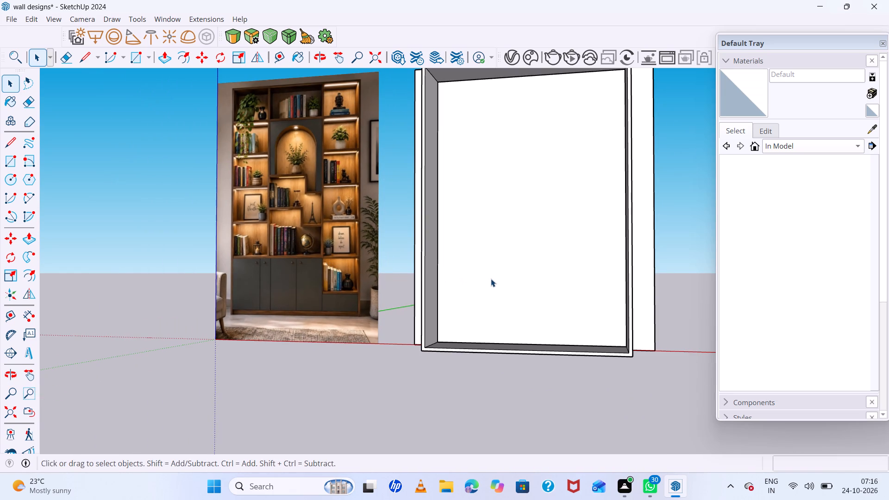
scroll(469, 277, up, 5)
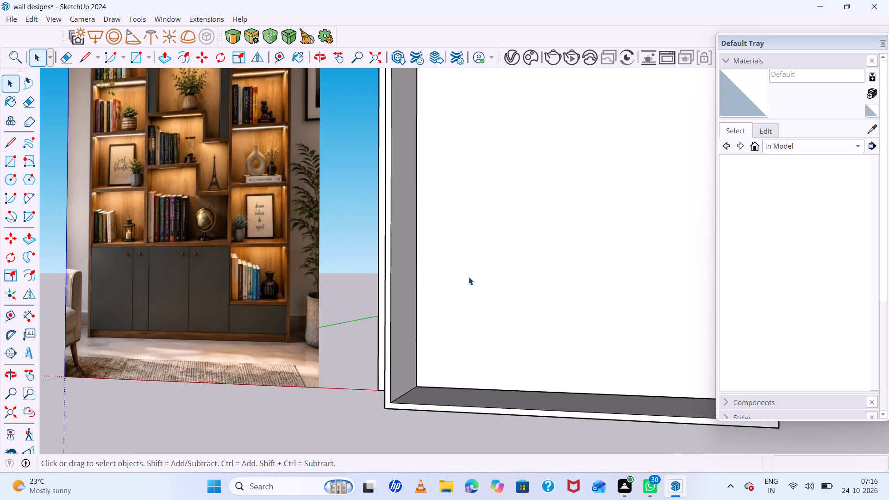
middle_drag(526, 277, 361, 286)
middle_click(361, 286)
scroll(447, 269, down, 2)
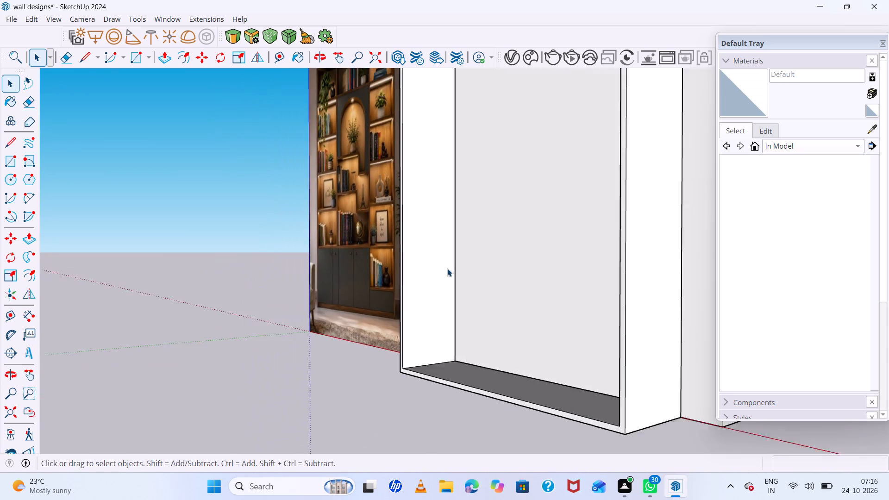
scroll(447, 269, down, 3)
middle_drag(405, 276, 440, 287)
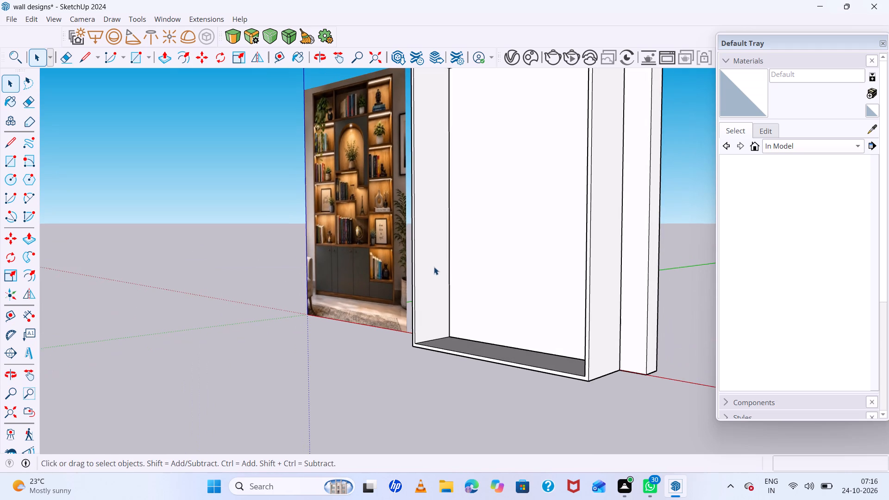
scroll(438, 258, down, 6)
middle_drag(459, 297, 468, 304)
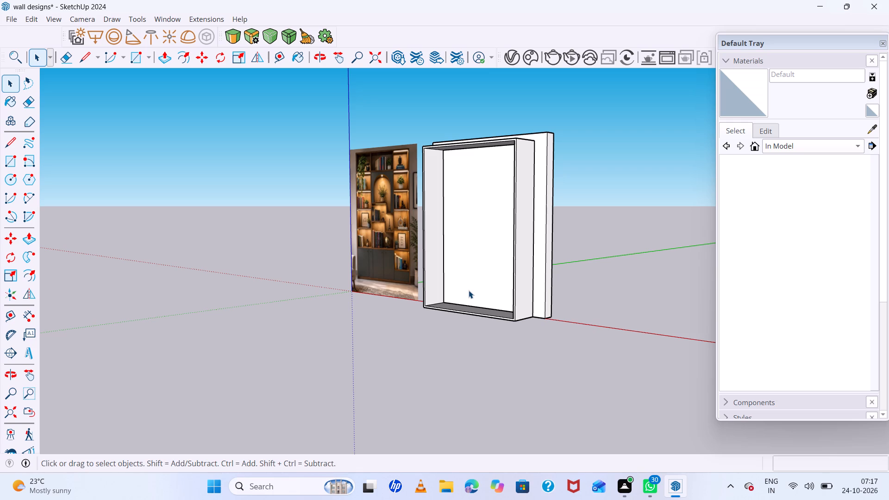
middle_drag(466, 278, 445, 302)
middle_click(444, 304)
middle_click(444, 304)
scroll(444, 304, down, 1)
scroll(442, 304, up, 7)
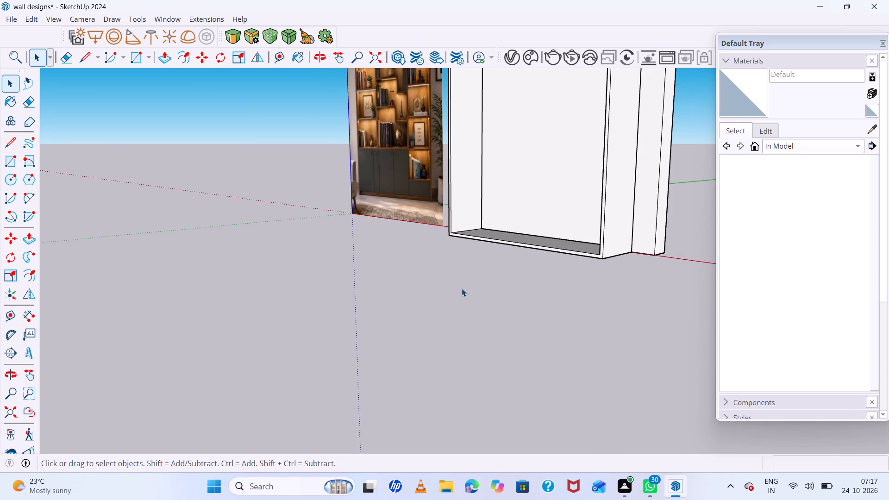
scroll(446, 304, down, 13)
scroll(474, 181, up, 13)
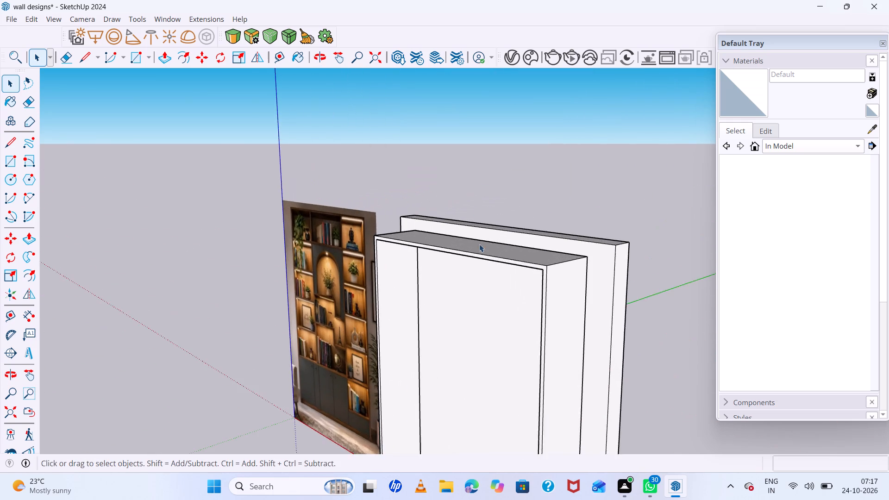
scroll(479, 267, up, 1)
middle_drag(481, 302, 493, 262)
scroll(482, 240, down, 7)
scroll(467, 409, up, 3)
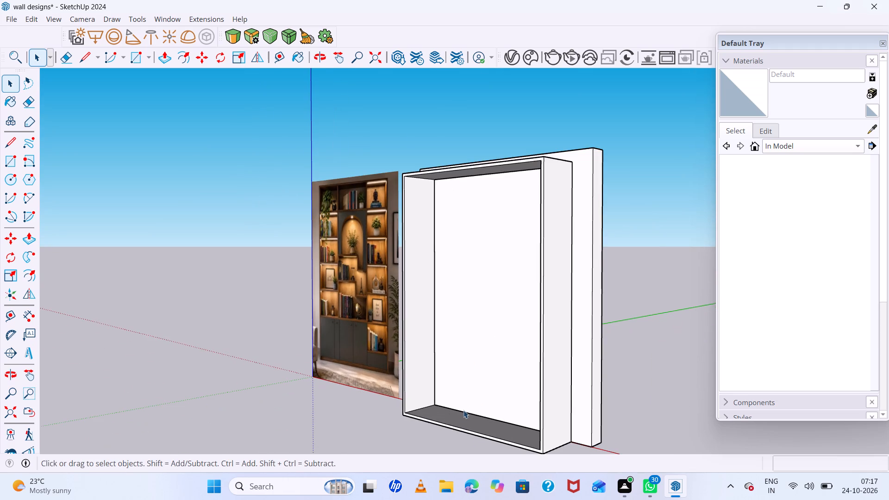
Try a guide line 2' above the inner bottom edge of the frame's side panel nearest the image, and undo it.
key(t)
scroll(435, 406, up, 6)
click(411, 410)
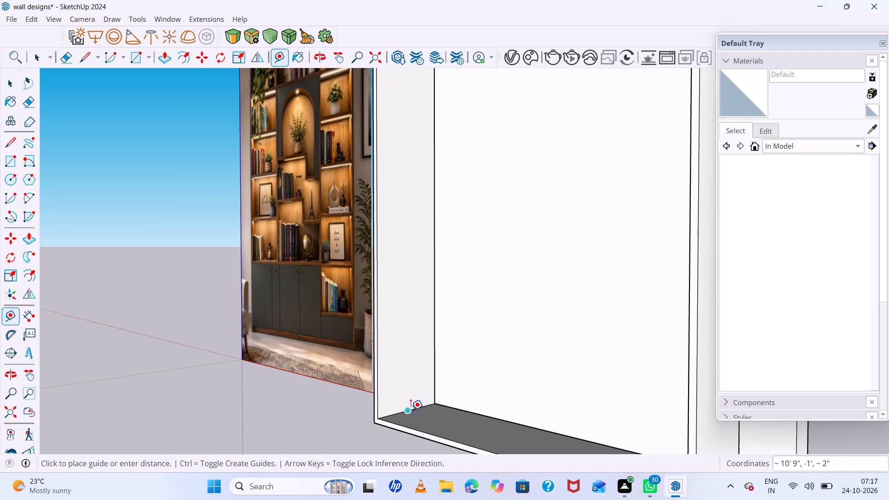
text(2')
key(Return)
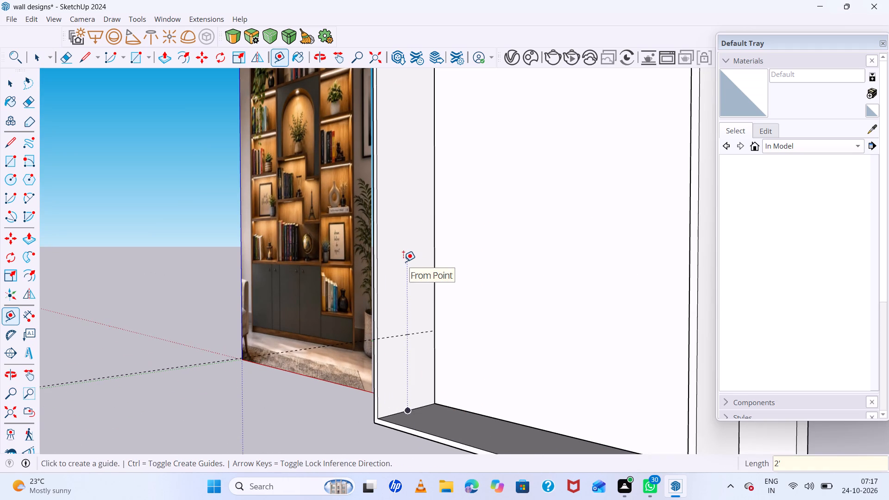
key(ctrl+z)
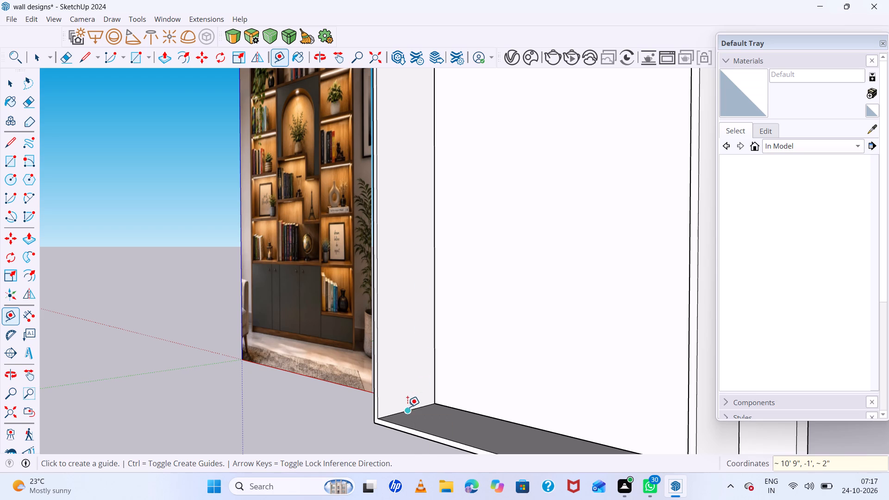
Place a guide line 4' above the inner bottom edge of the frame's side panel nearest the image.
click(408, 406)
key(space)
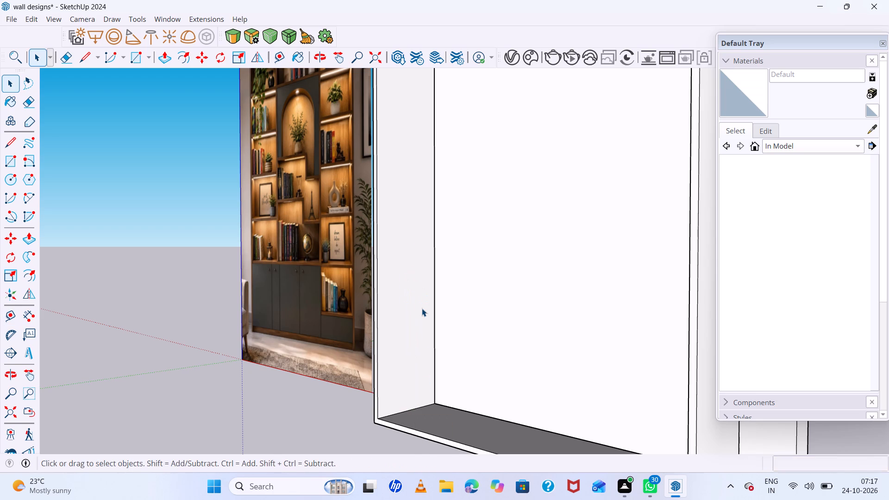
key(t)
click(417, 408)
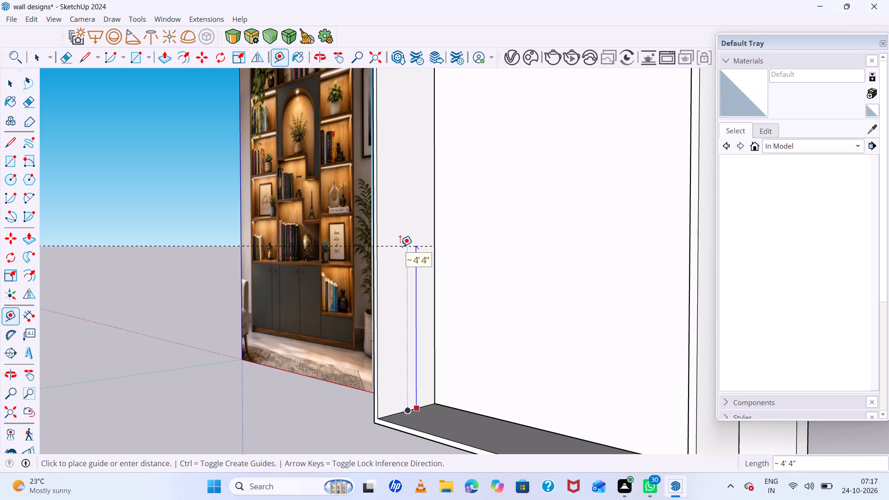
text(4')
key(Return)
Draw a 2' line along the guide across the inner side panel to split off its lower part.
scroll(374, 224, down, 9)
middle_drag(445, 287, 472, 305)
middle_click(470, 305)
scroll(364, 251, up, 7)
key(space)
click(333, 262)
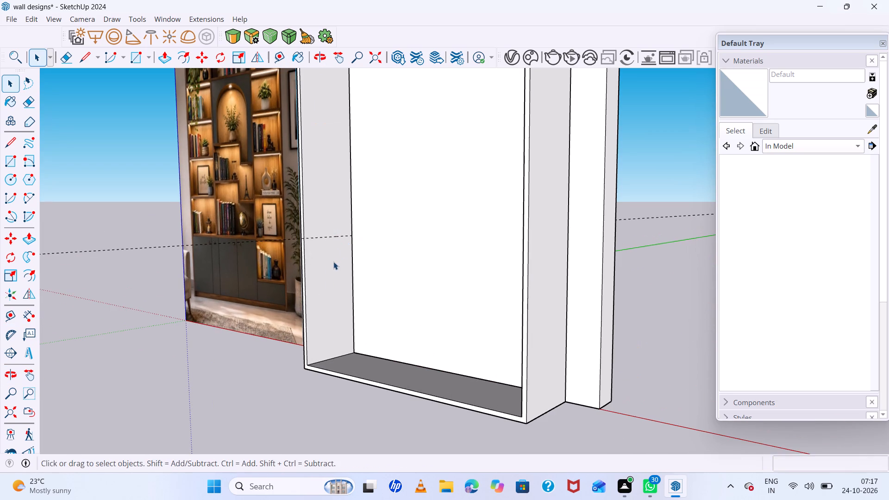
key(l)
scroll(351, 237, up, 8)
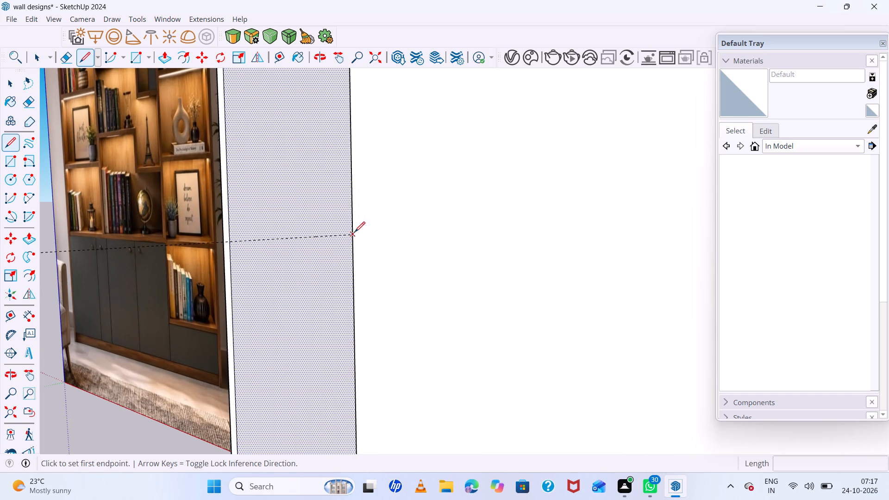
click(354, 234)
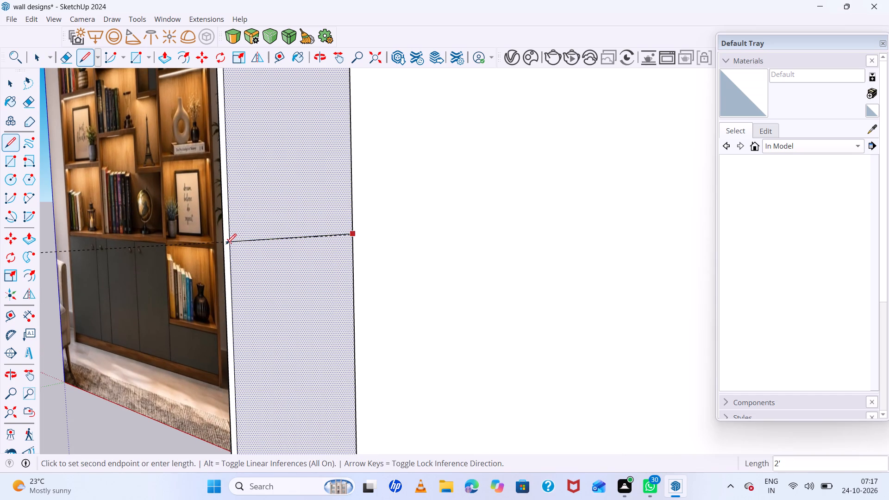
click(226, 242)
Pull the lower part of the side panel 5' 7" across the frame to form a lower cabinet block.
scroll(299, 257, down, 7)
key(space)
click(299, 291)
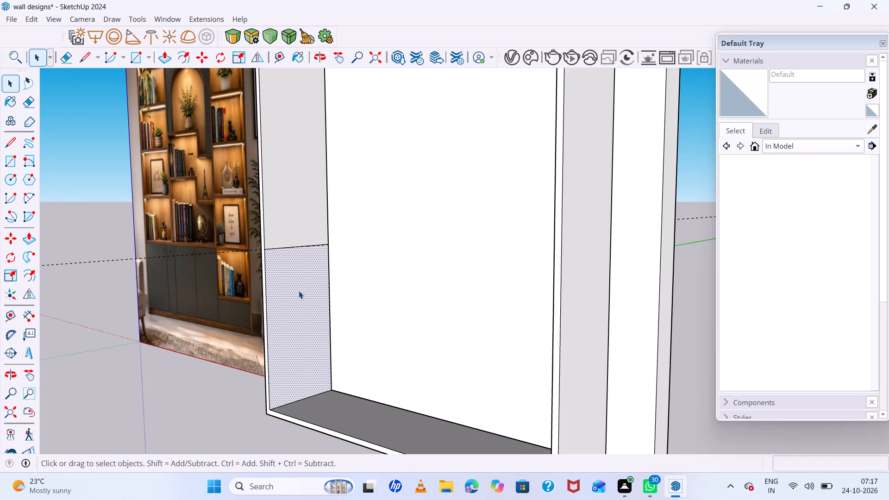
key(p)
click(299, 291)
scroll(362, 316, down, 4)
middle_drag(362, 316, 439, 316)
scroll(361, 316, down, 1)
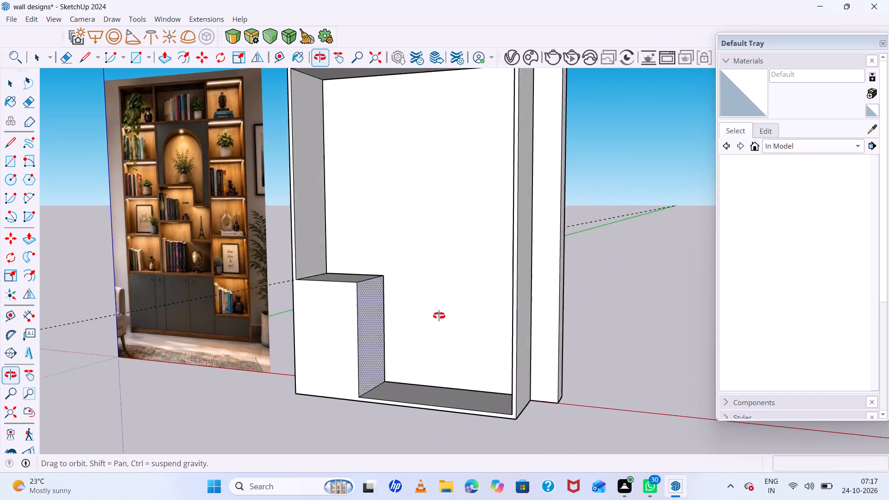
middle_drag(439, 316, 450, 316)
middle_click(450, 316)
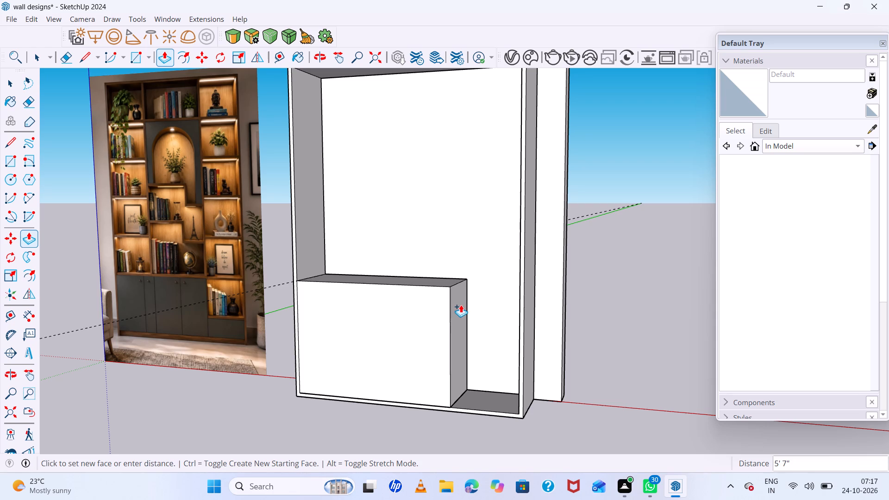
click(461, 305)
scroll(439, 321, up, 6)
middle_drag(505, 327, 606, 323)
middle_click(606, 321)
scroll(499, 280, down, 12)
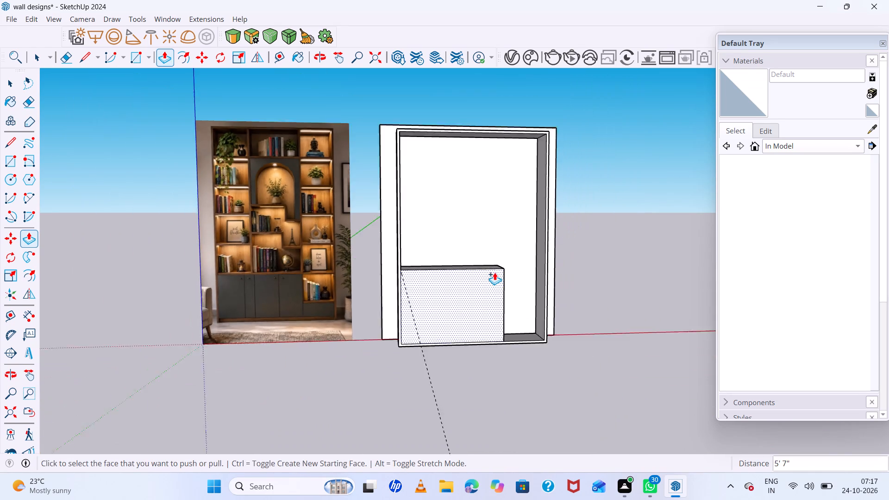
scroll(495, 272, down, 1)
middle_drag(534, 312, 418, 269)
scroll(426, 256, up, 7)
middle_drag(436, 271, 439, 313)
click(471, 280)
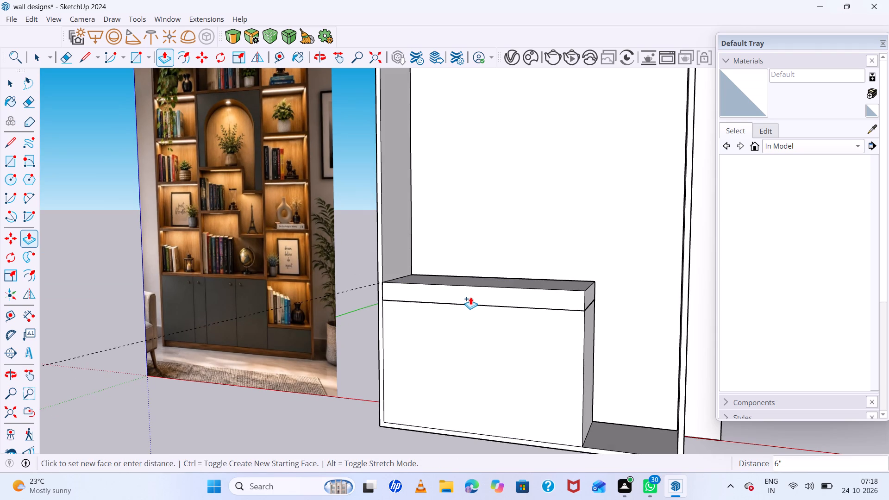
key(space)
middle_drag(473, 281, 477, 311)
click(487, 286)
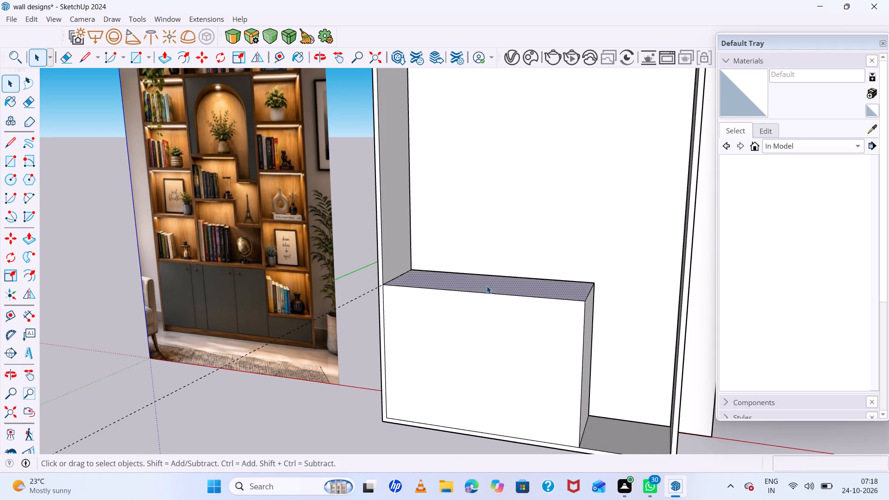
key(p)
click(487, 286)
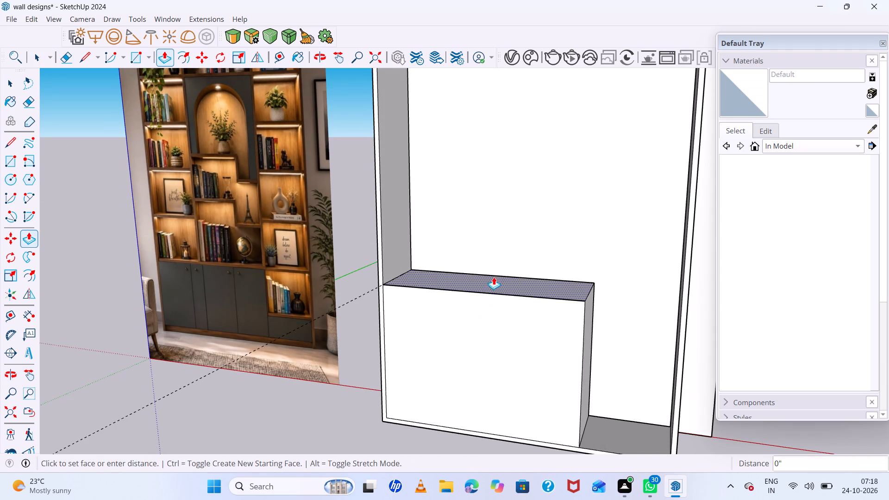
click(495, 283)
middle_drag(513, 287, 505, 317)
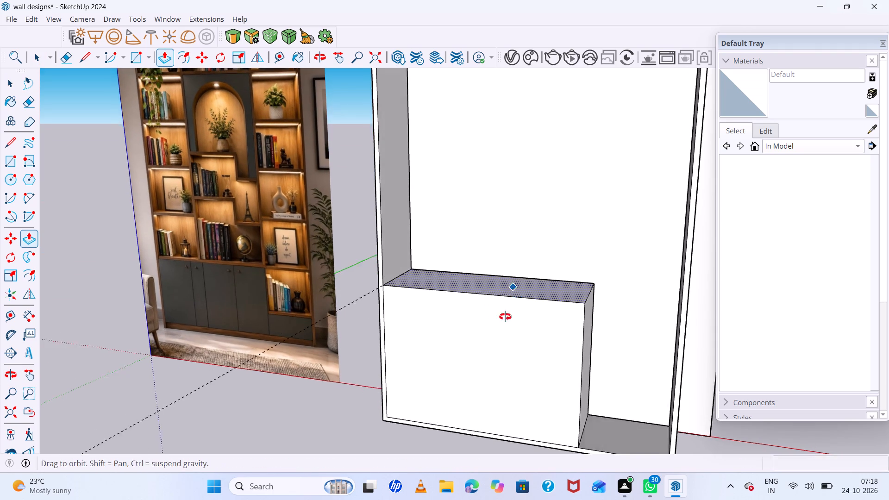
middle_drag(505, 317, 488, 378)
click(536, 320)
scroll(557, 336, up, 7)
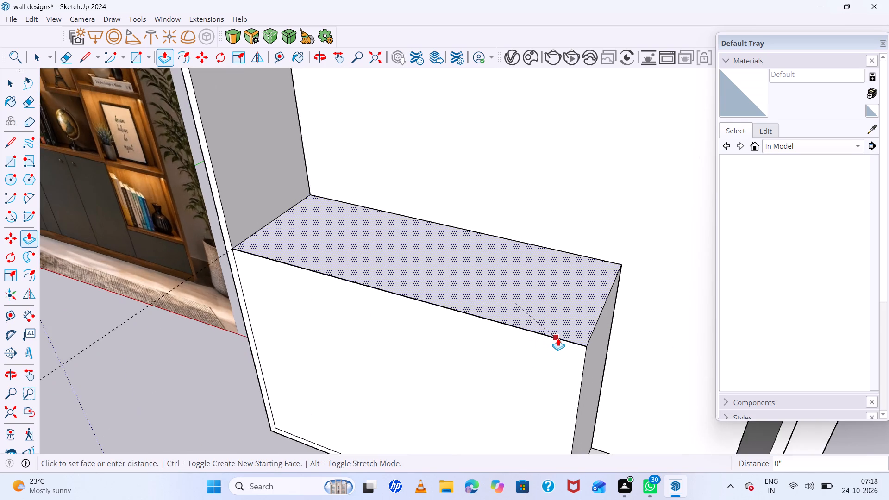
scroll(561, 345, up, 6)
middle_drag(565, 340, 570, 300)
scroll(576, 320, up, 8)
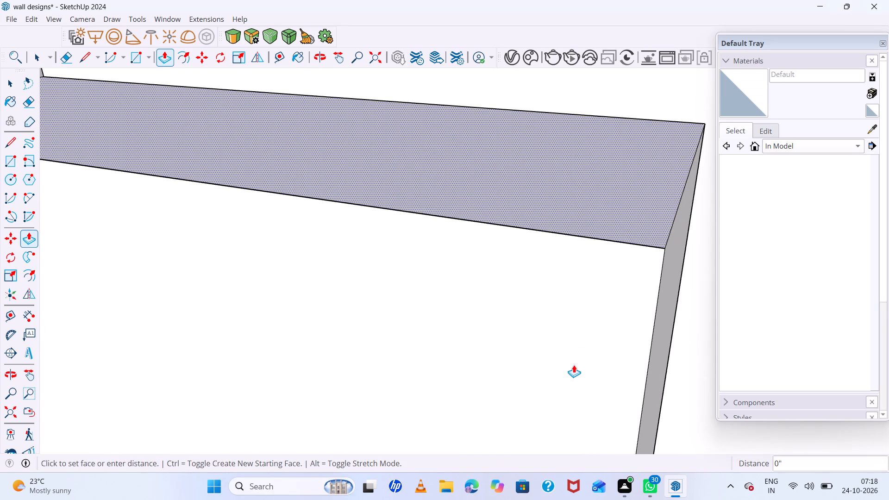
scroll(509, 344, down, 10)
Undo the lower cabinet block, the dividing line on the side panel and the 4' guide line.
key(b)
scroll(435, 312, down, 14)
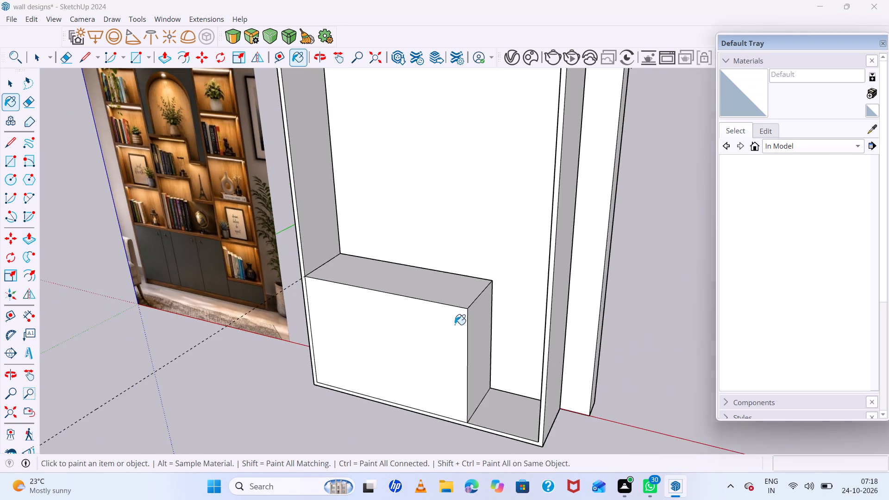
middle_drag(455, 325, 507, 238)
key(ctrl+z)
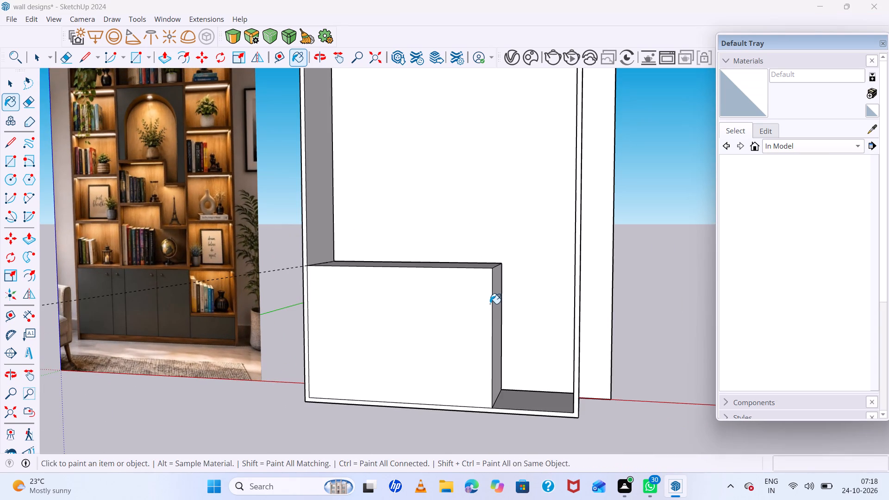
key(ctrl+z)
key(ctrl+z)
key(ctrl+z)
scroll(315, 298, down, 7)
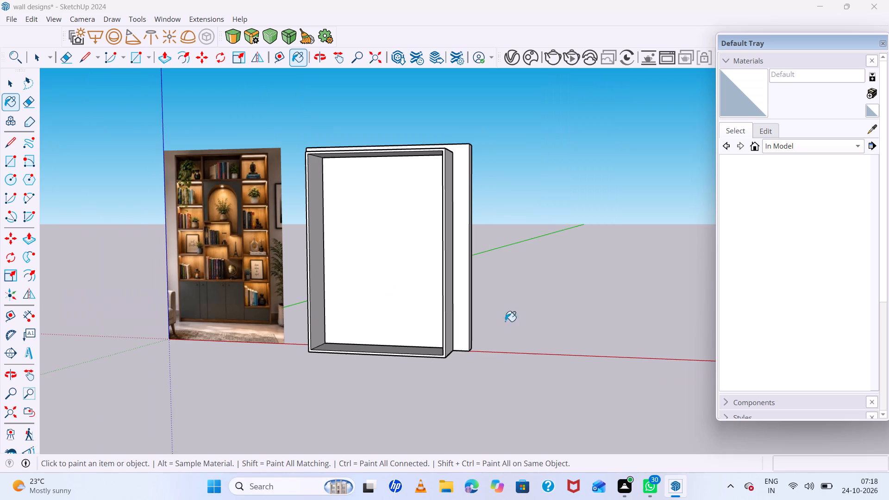
Move the Default Tray slightly lower and shorten it from its bottom edge.
drag(802, 40, 808, 82)
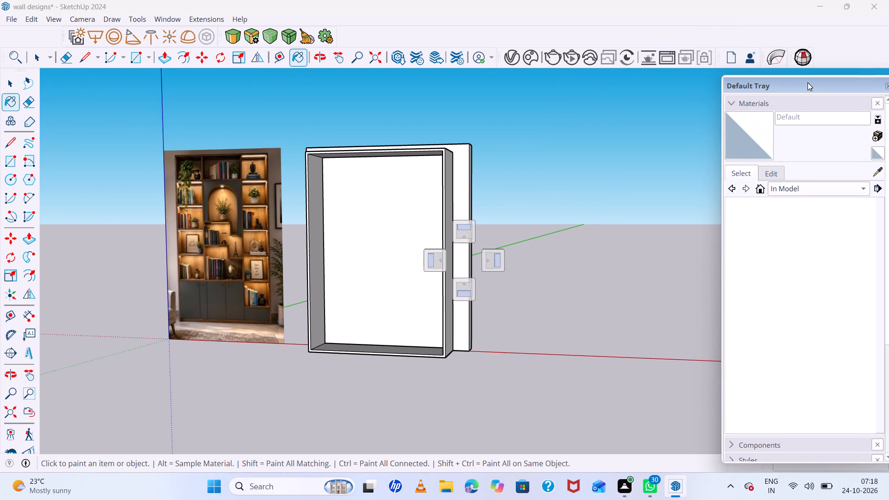
drag(808, 82, 807, 73)
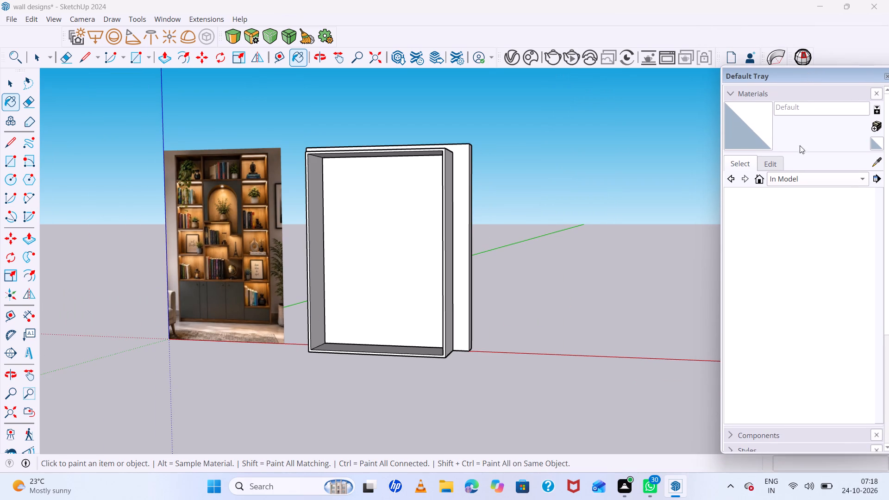
drag(787, 453, 789, 411)
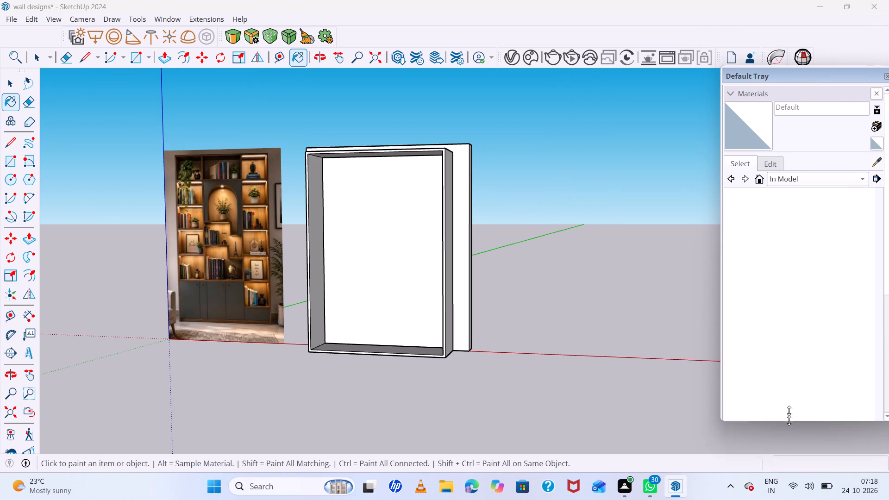
drag(789, 411, 789, 378)
Place a guide line 3' above the inner bottom edge of the frame's side panel nearest the image.
scroll(608, 385, down, 7)
scroll(484, 345, up, 6)
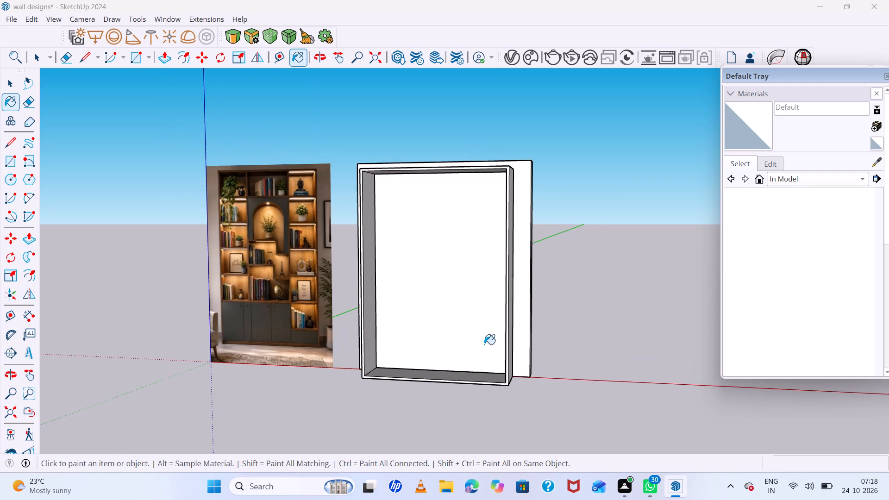
middle_drag(575, 369, 461, 341)
key(space)
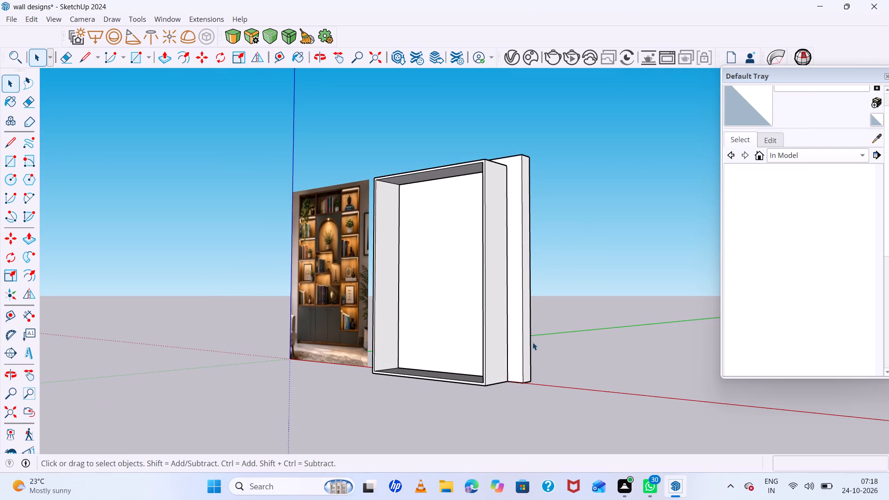
scroll(443, 315, up, 8)
scroll(441, 310, down, 6)
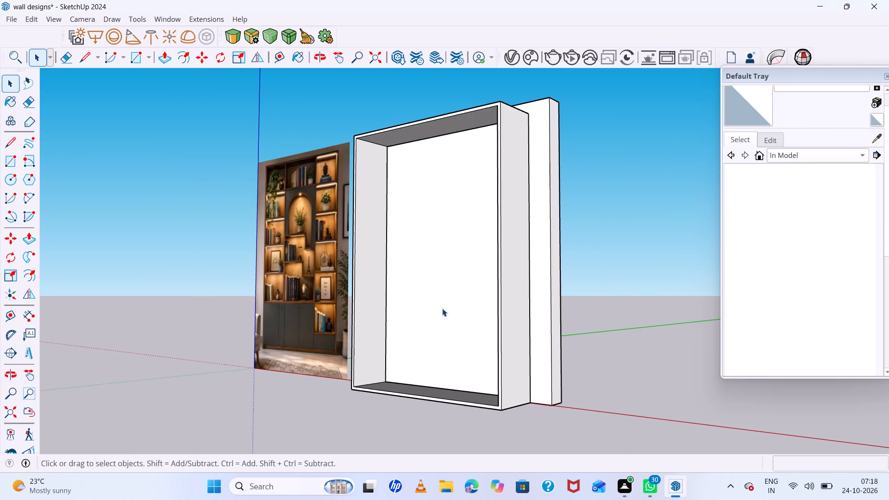
scroll(410, 336, up, 4)
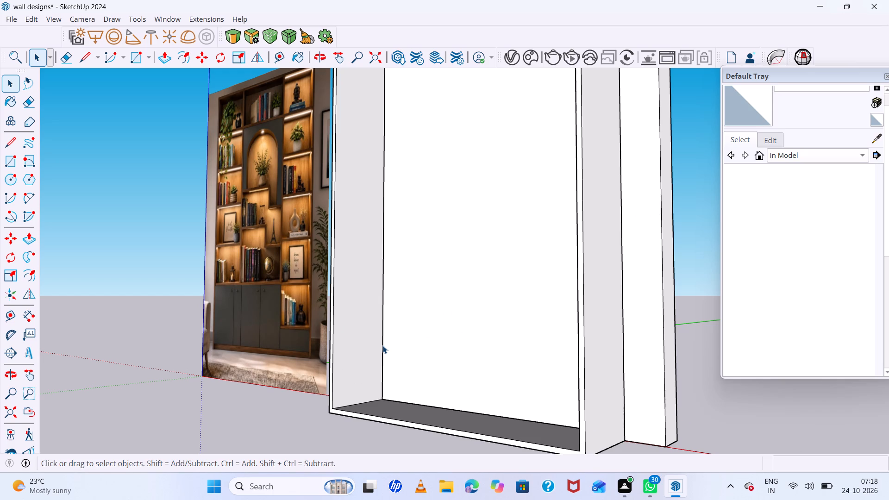
key(t)
click(366, 401)
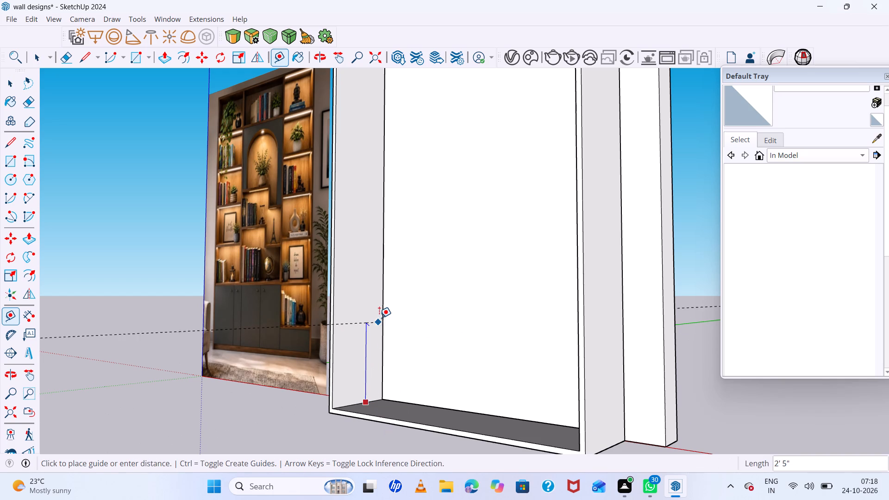
text(3')
key(Return)
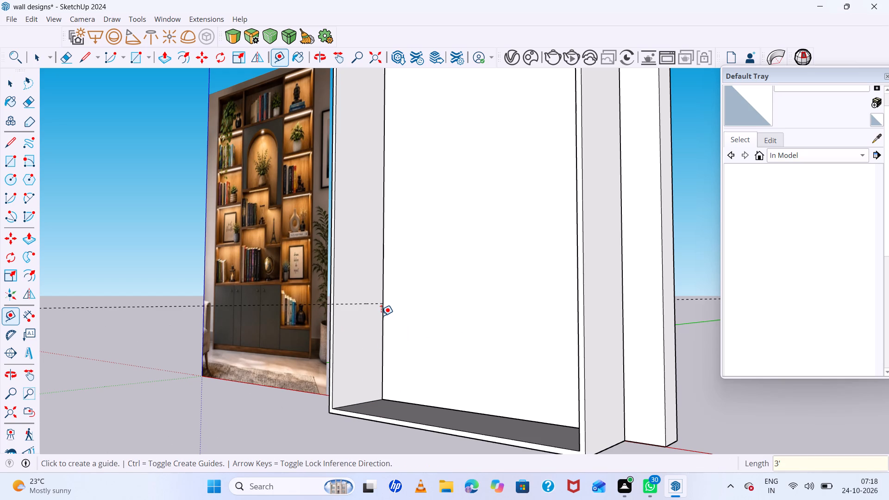
Place a guide line 1' above the inner bottom edge of the frame's side panel farthest from the image.
scroll(329, 308, down, 9)
middle_drag(382, 337, 592, 381)
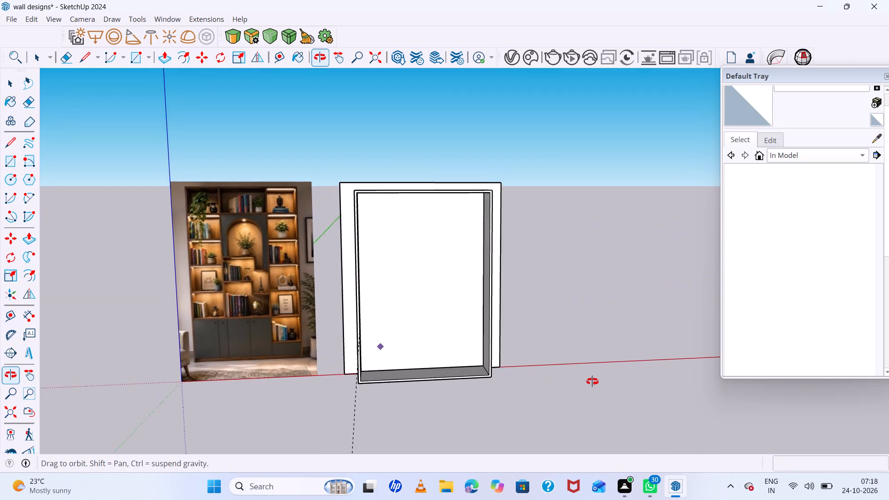
middle_drag(592, 381, 575, 379)
middle_click(565, 379)
middle_drag(562, 379, 357, 337)
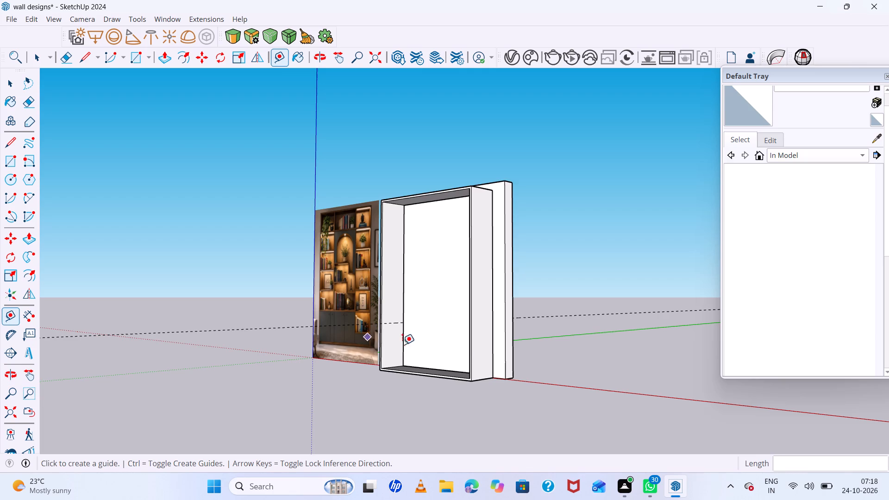
scroll(460, 362, up, 6)
middle_drag(460, 362, 642, 382)
middle_click(642, 382)
scroll(582, 368, up, 4)
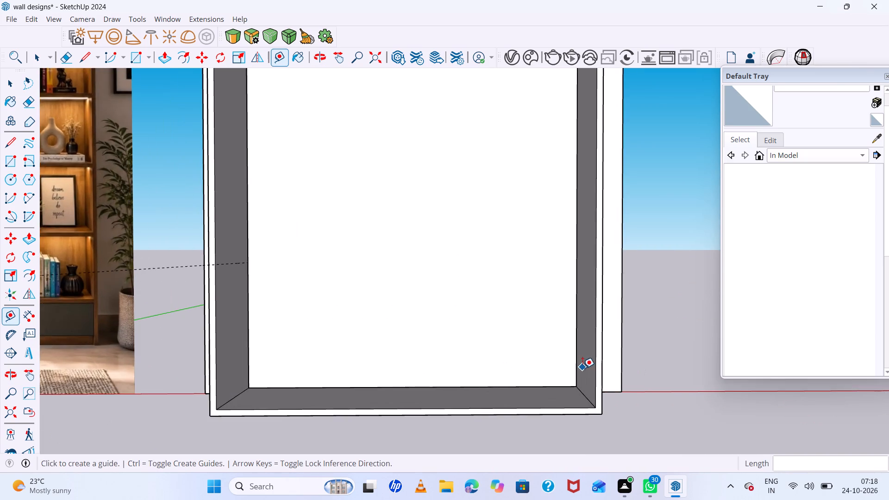
middle_drag(582, 368, 658, 360)
click(581, 390)
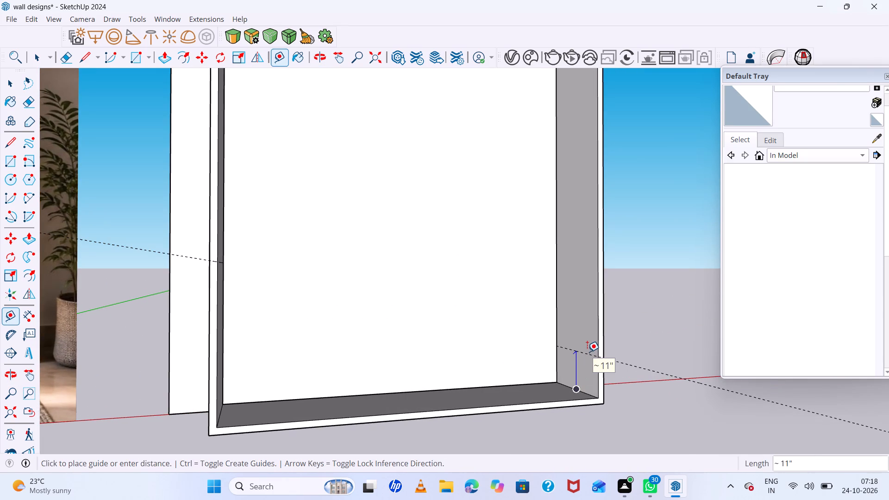
scroll(587, 352, down, 4)
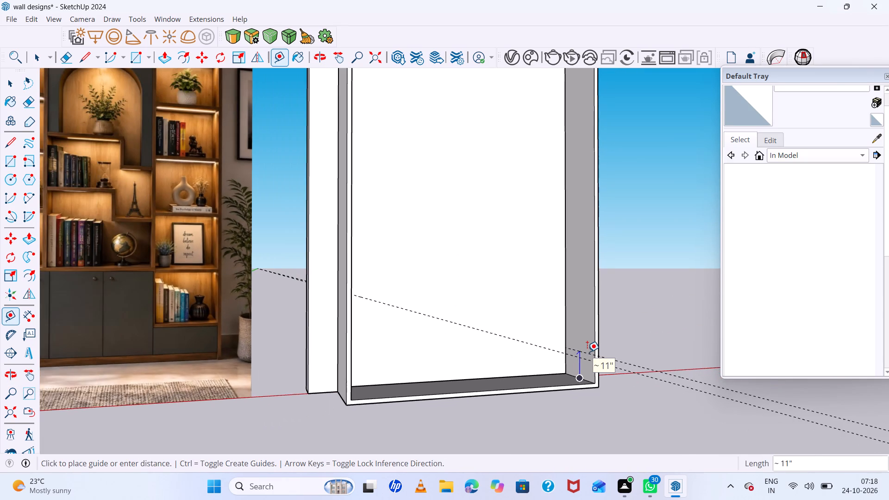
scroll(587, 352, up, 1)
text(1')
key(Return)
Examine the guide lines on both side panels of the frame against the lower cabinets in the reference image.
scroll(493, 412, down, 7)
middle_drag(709, 439, 633, 434)
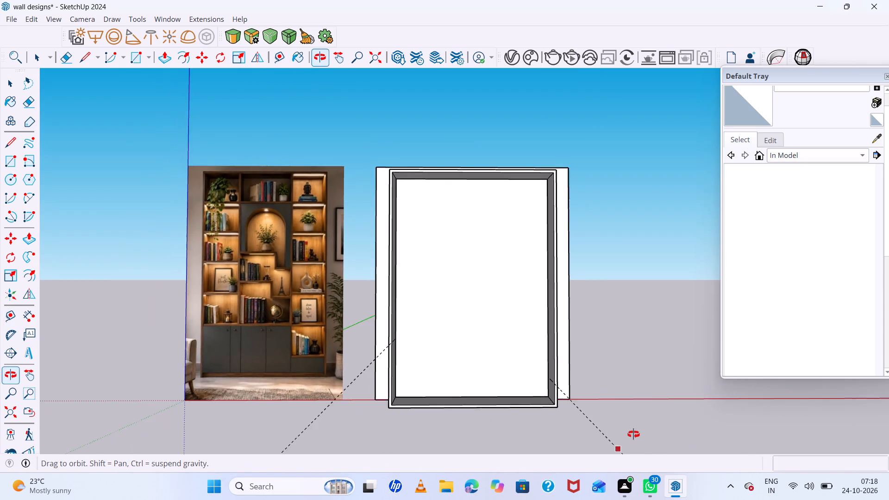
middle_drag(633, 434, 608, 437)
scroll(521, 381, up, 11)
middle_drag(632, 420, 702, 416)
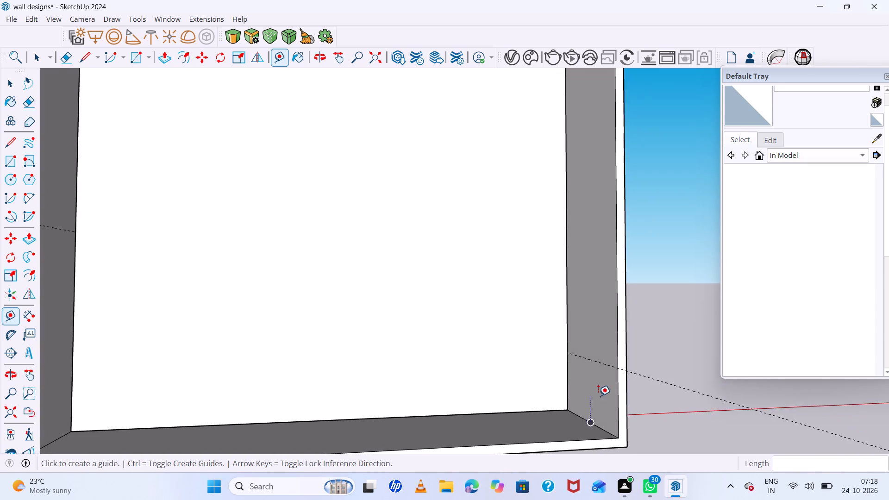
scroll(598, 396, down, 7)
middle_drag(673, 411, 334, 394)
scroll(413, 277, up, 6)
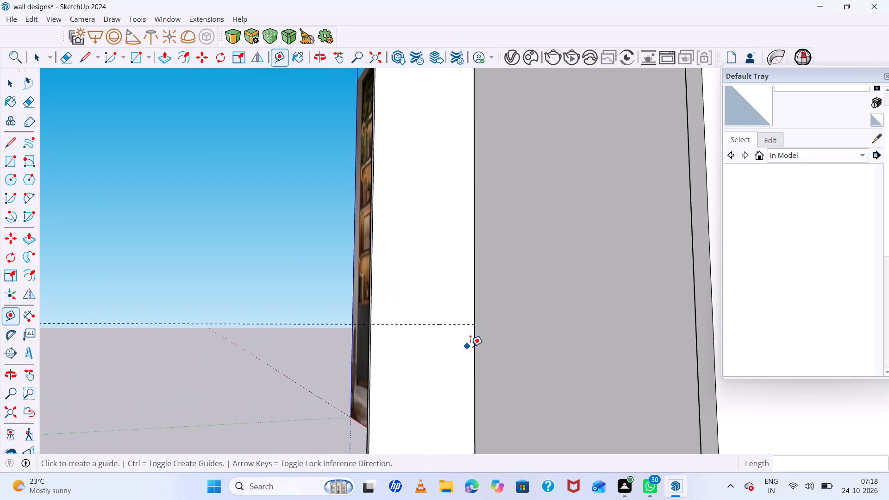
Draw a 2' line along the 3' high guide across the inner face of the frame's side panel nearest the image.
scroll(471, 325, down, 6)
middle_drag(471, 325, 658, 410)
middle_drag(658, 410, 613, 411)
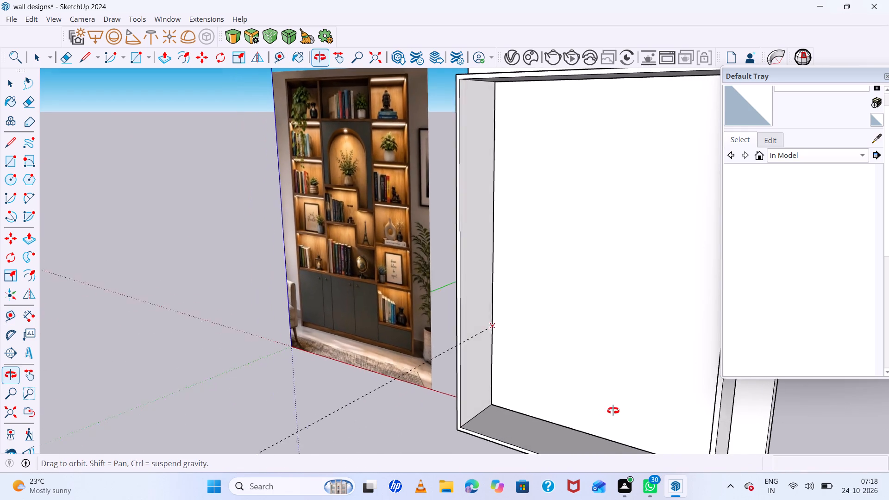
middle_drag(613, 411, 601, 412)
scroll(463, 318, up, 5)
key(l)
scroll(509, 321, up, 6)
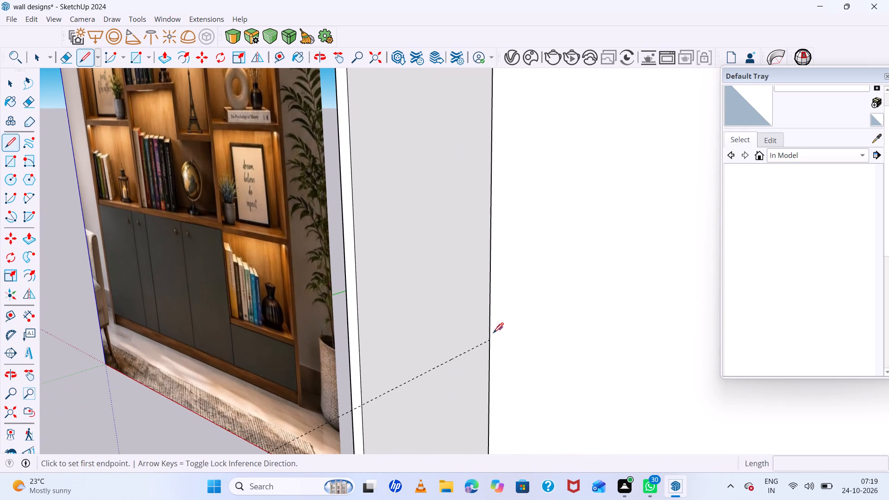
click(487, 342)
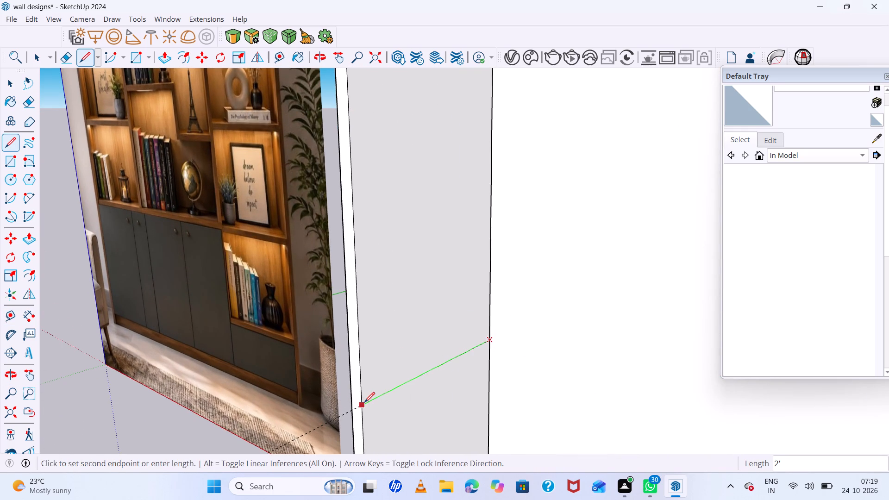
click(361, 407)
scroll(392, 368, down, 7)
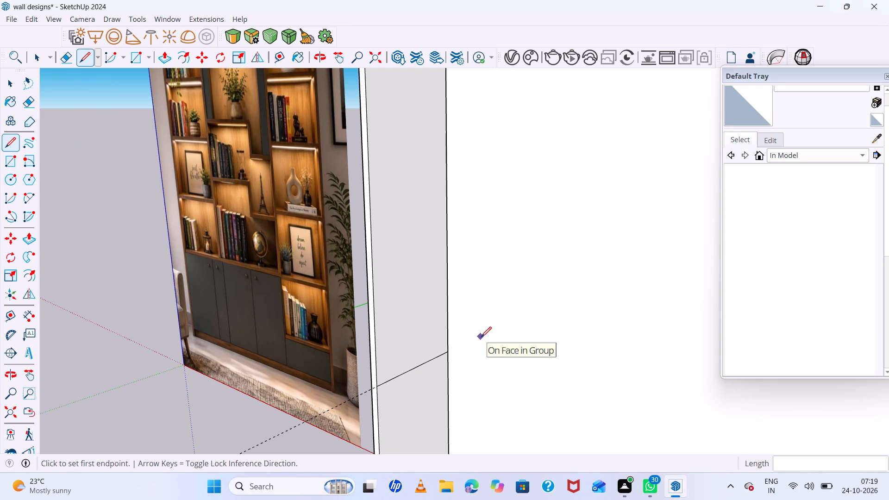
scroll(361, 296, down, 7)
Push/Pull the face below that line about 6' across the frame to form the taller lower cabinet block.
key(space)
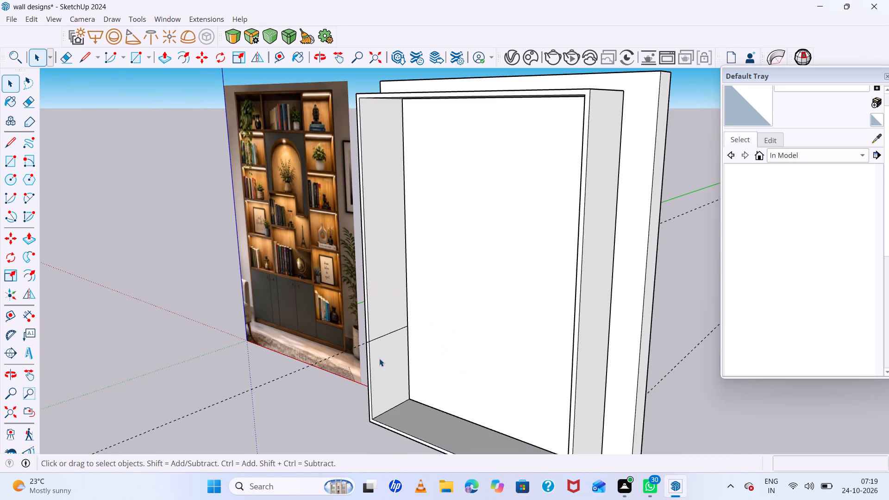
click(379, 358)
key(p)
click(380, 358)
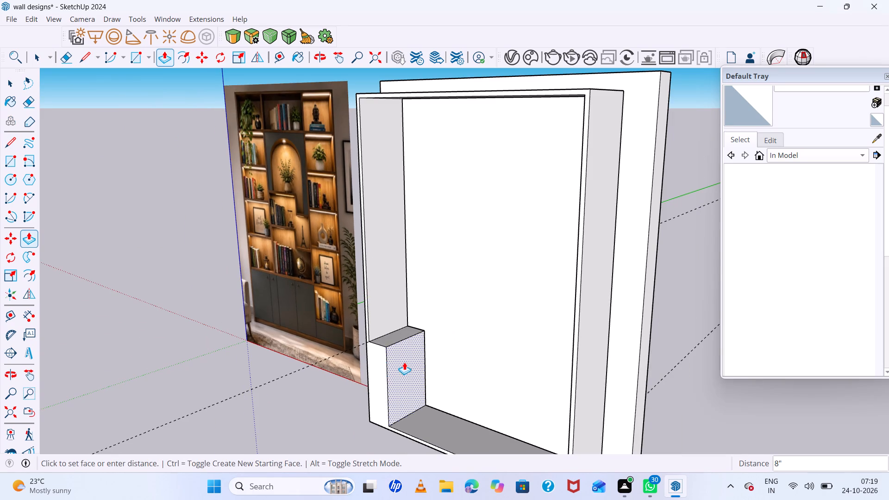
scroll(413, 362, down, 4)
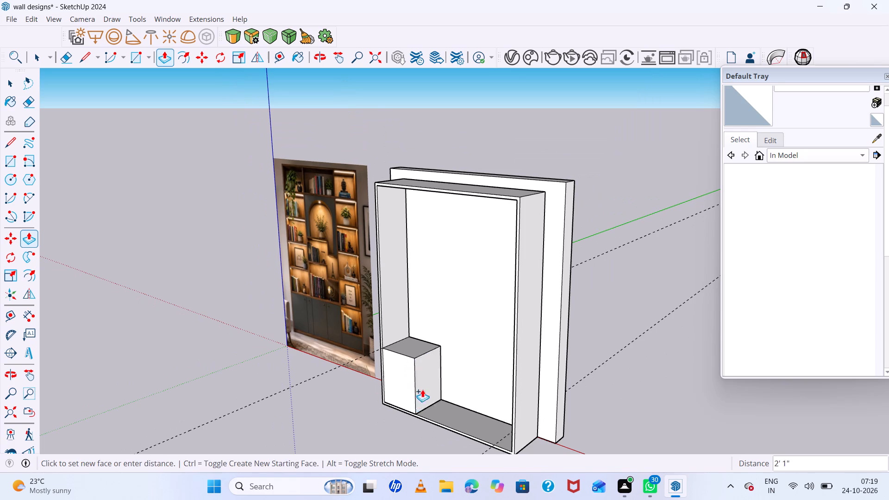
middle_drag(423, 401, 512, 404)
middle_click(512, 404)
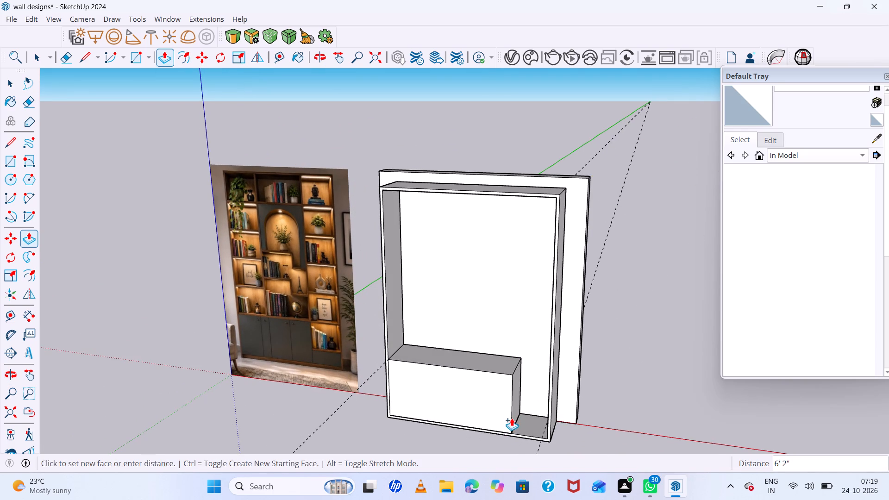
click(501, 422)
Draw a line along the 1' high guide across the inner face of the frame's side panel farthest from the image.
middle_drag(470, 395, 541, 347)
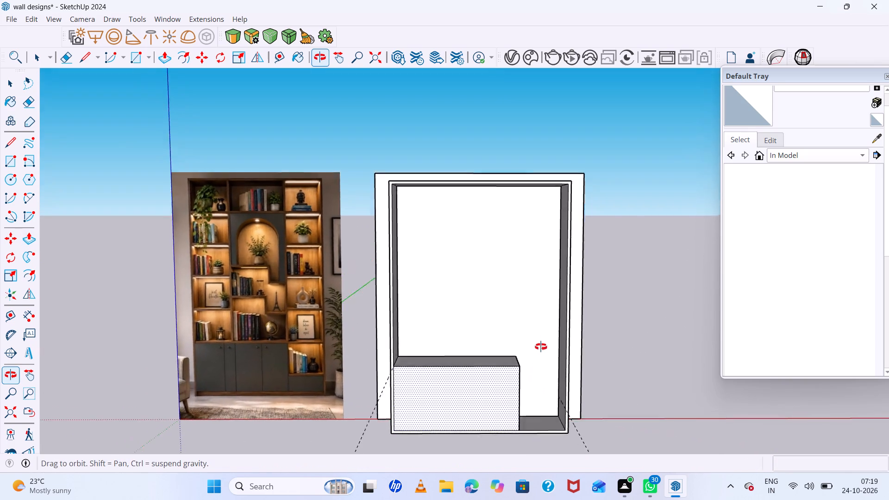
middle_drag(541, 347, 540, 329)
middle_click(540, 329)
middle_click(540, 329)
scroll(493, 365, up, 6)
middle_drag(458, 348, 558, 348)
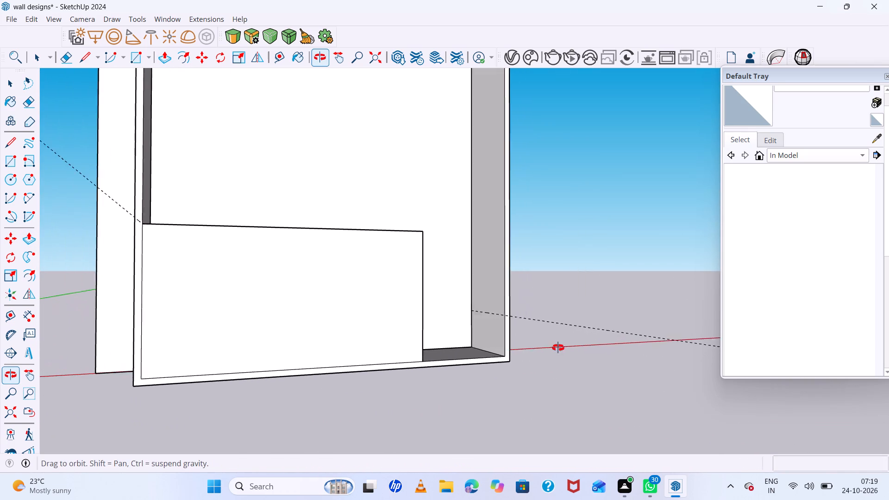
middle_drag(558, 348, 571, 347)
scroll(476, 314, up, 7)
key(space)
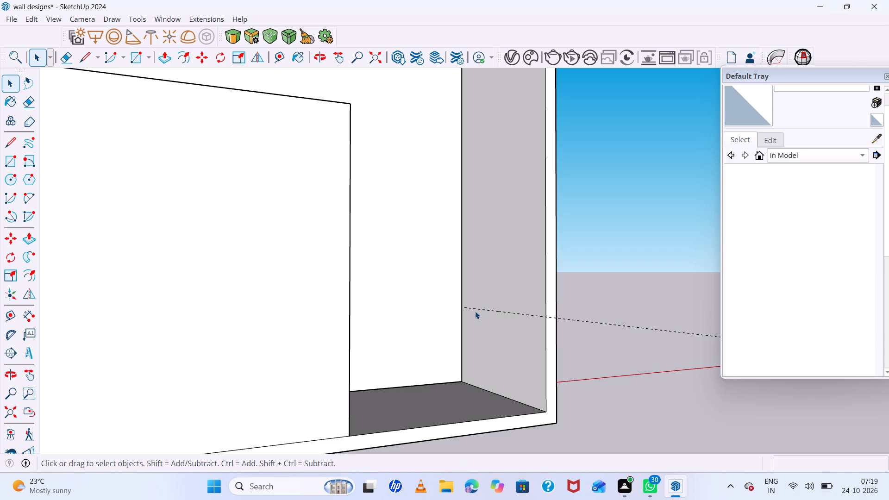
key(l)
click(463, 309)
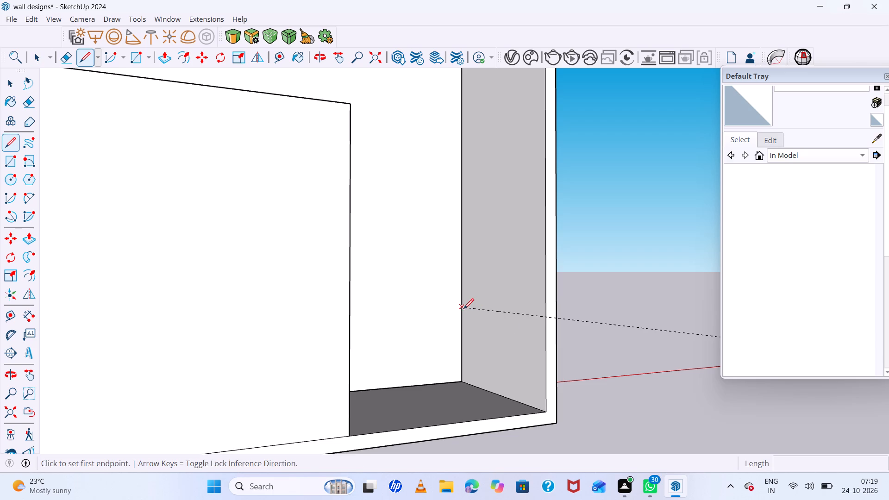
click(549, 318)
scroll(500, 339, down, 3)
Push/Pull the face below the 1' line about 2' 1" until it meets the taller cabinet block.
key(space)
click(512, 344)
key(p)
click(512, 344)
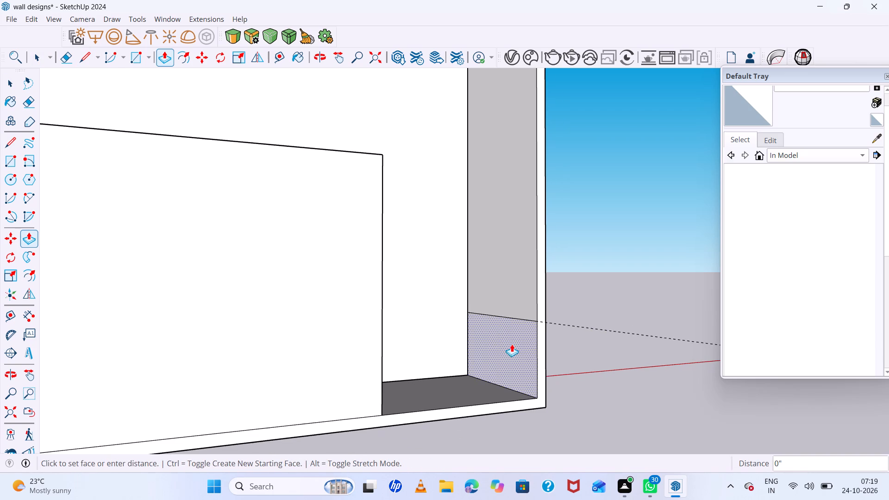
click(382, 415)
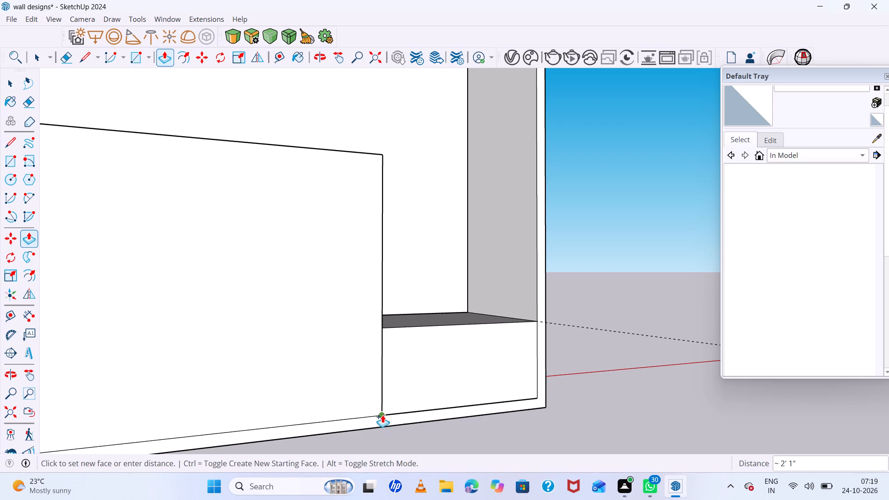
Examine the two lower cabinet blocks against the cabinet doors in the reference image.
scroll(338, 382, down, 14)
middle_drag(519, 368, 429, 342)
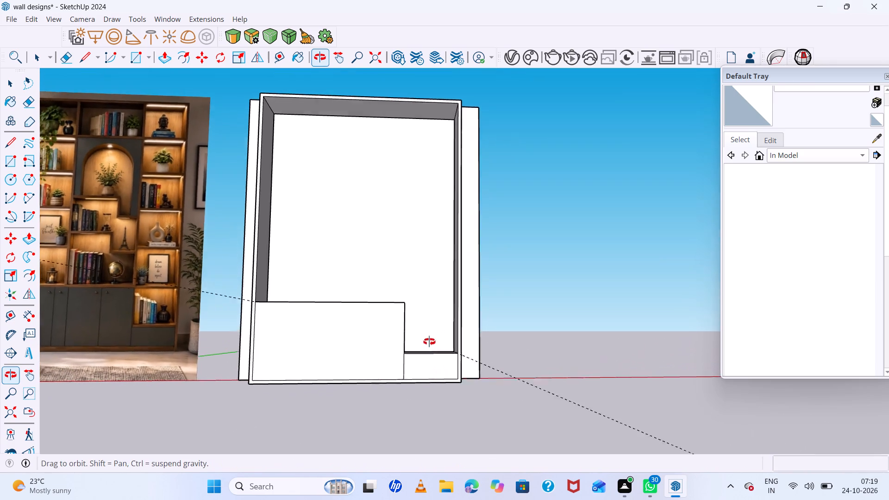
middle_drag(429, 342, 429, 337)
middle_click(429, 337)
scroll(480, 333, down, 8)
scroll(293, 306, up, 7)
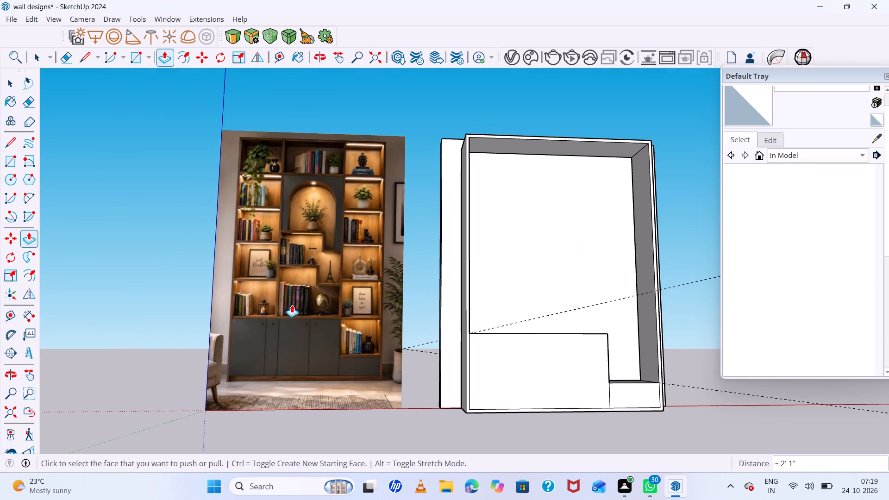
scroll(293, 303, down, 5)
middle_drag(493, 329, 413, 362)
middle_click(413, 362)
scroll(429, 317, up, 6)
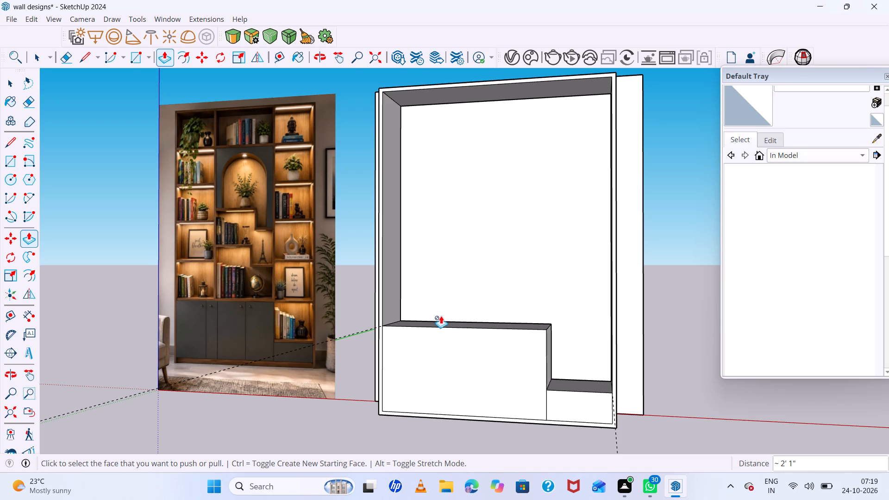
scroll(243, 310, up, 6)
scroll(243, 308, down, 6)
scroll(397, 350, down, 5)
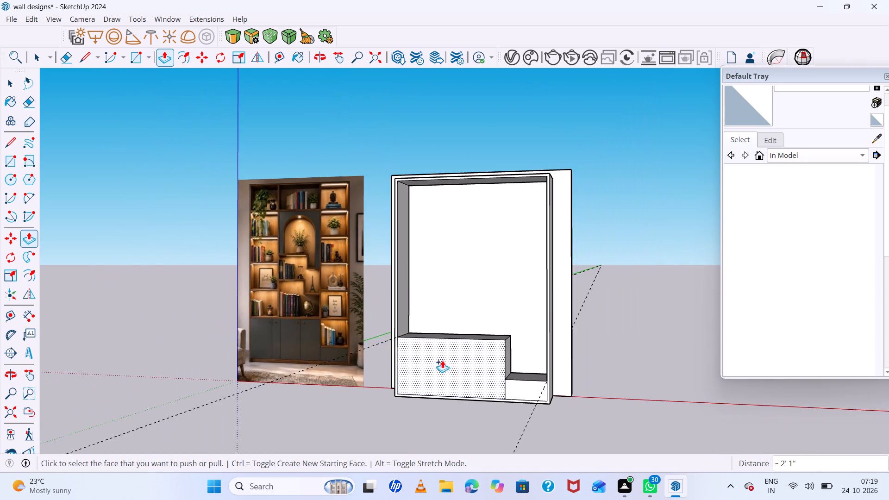
middle_drag(451, 374, 472, 439)
scroll(476, 368, up, 6)
key(space)
click(472, 359)
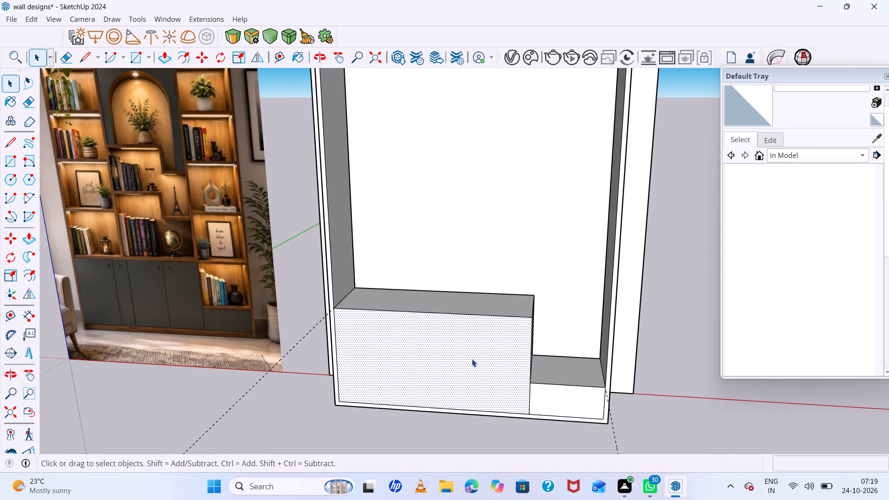
scroll(479, 356, down, 4)
middle_drag(479, 355, 479, 339)
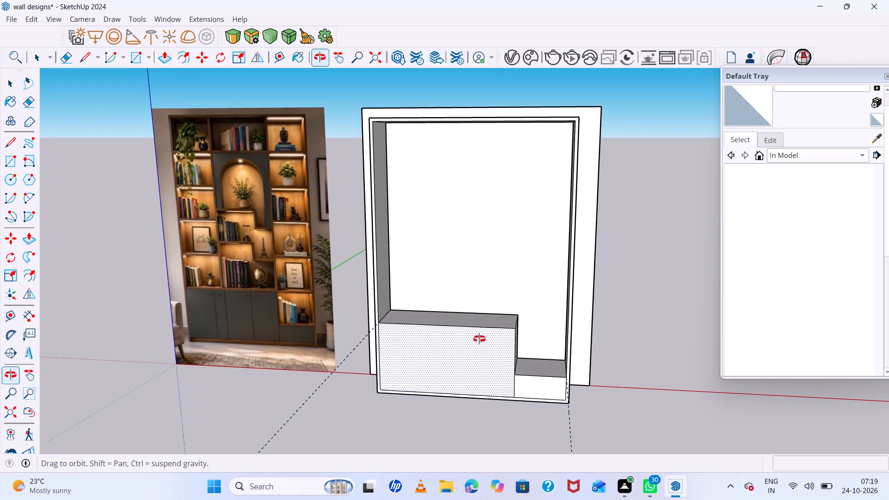
middle_drag(479, 339, 480, 335)
middle_click(480, 335)
middle_click(480, 335)
scroll(375, 304, up, 4)
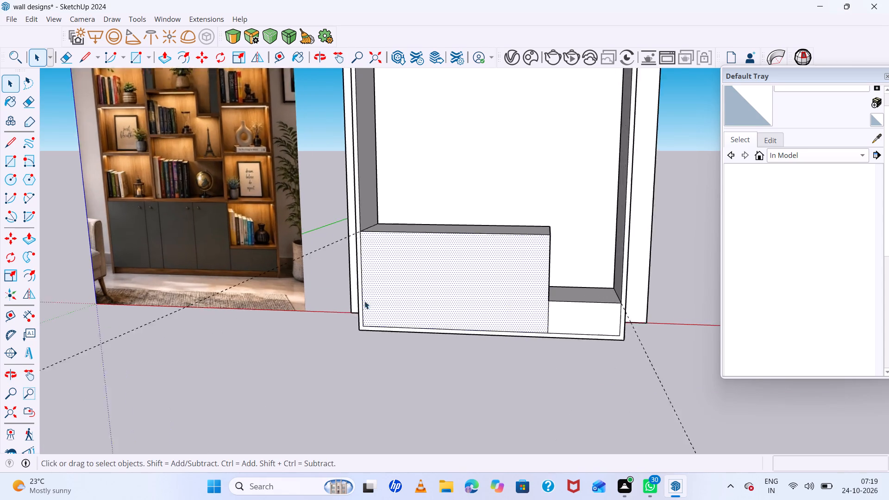
scroll(364, 301, up, 2)
Copy the taller cabinet front's vertical edge across its face three times, at successive offsets of about 1' 6", 3" and 2', ending at the midpoint.
click(363, 294)
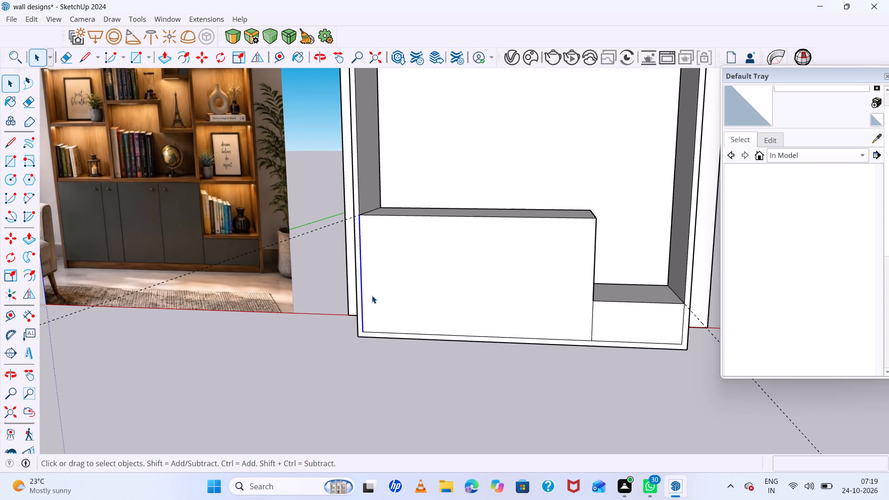
key(m)
scroll(351, 351, up, 6)
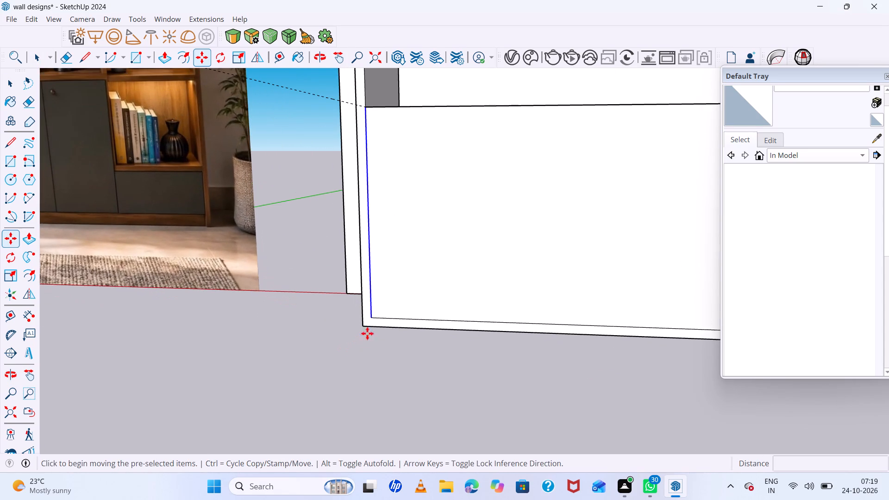
click(372, 316)
scroll(468, 328, down, 6)
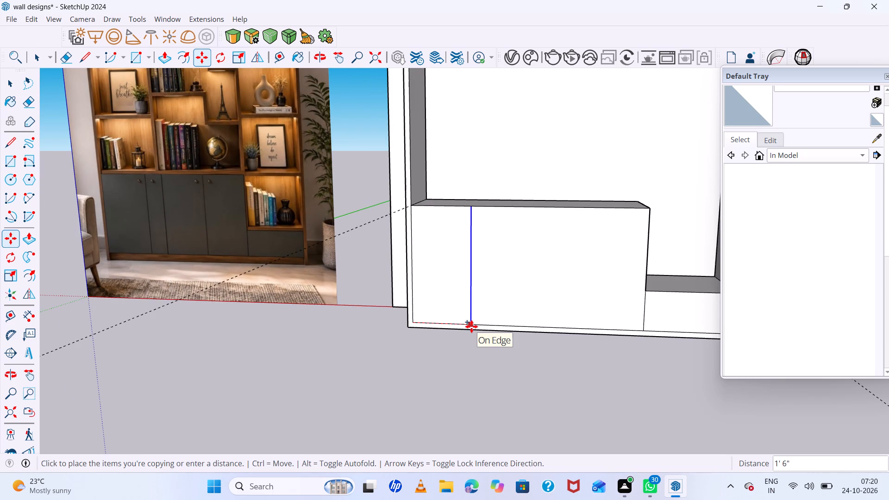
click(471, 326)
click(471, 326)
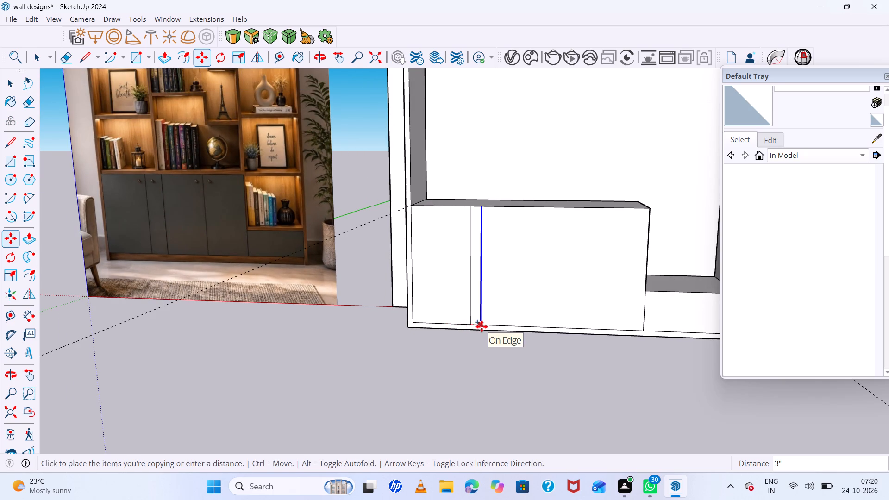
click(484, 326)
ctrl+click(484, 326)
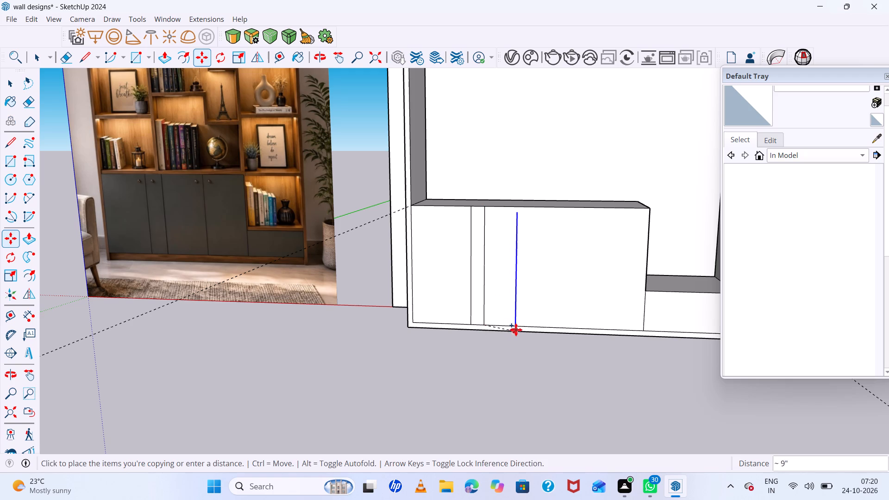
click(565, 327)
scroll(438, 326, down, 7)
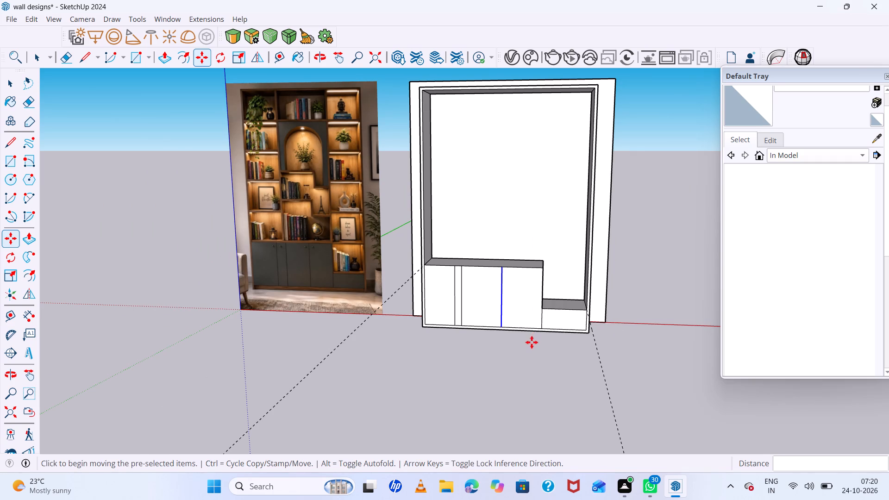
key(space)
click(636, 286)
Delete all guide lines from the model.
scroll(636, 286, up, 5)
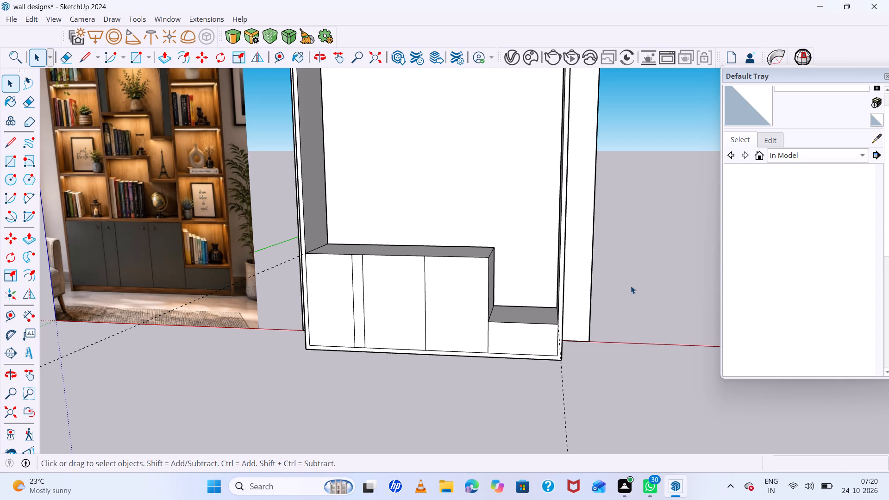
scroll(541, 277, down, 4)
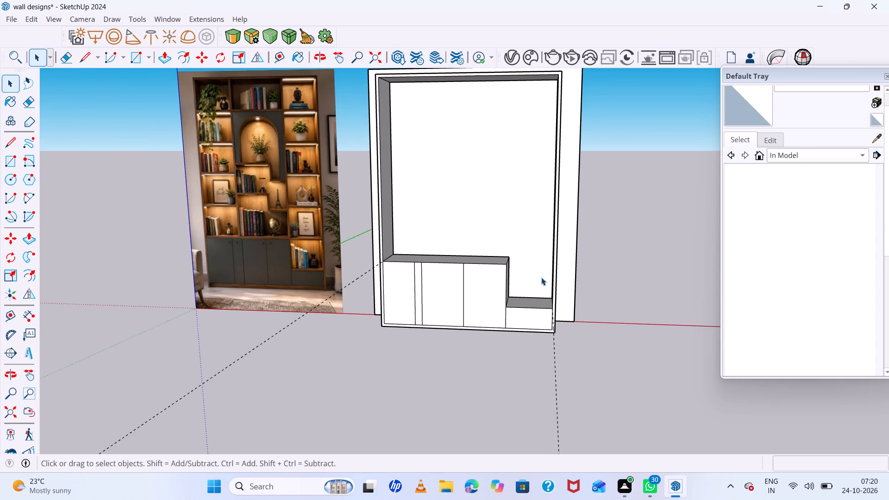
scroll(541, 277, up, 4)
scroll(541, 277, down, 10)
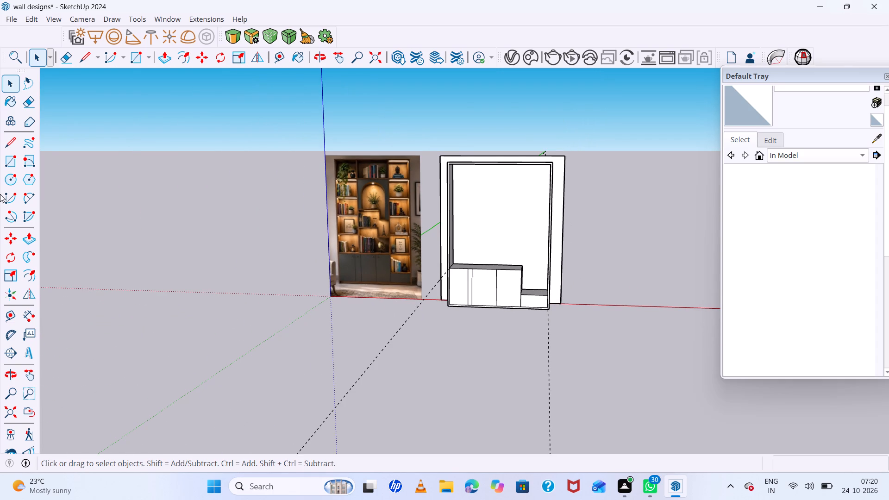
click(33, 18)
click(83, 139)
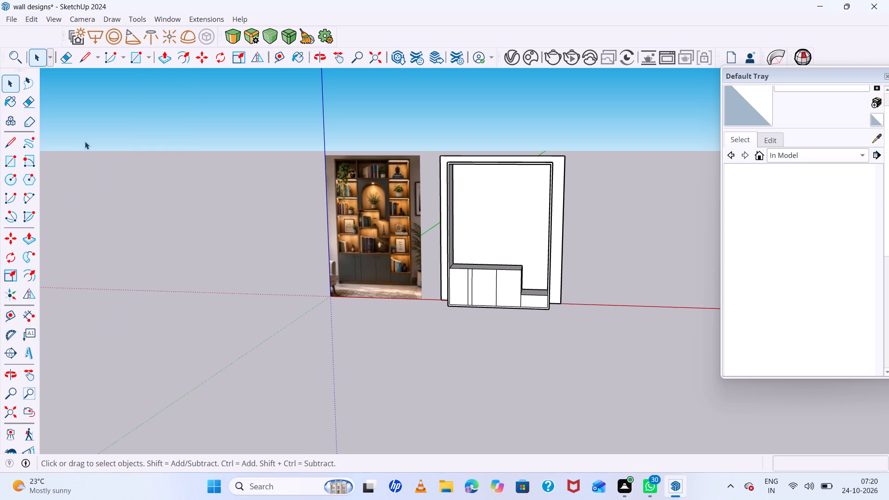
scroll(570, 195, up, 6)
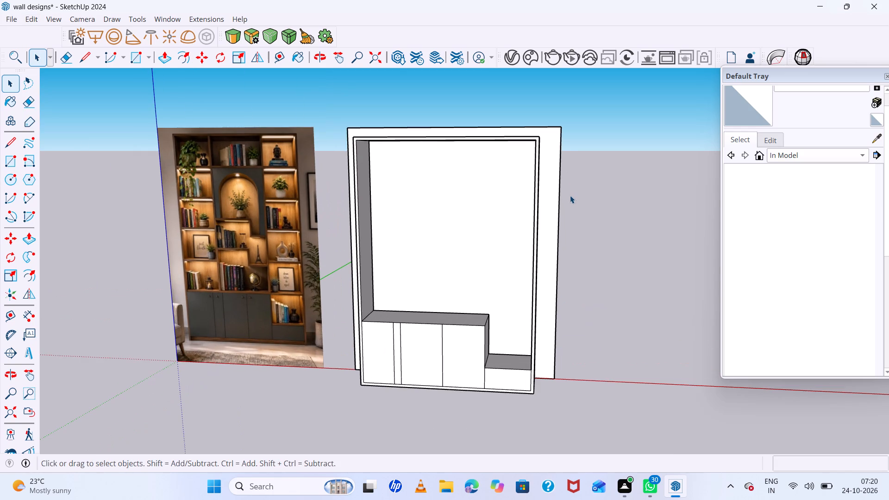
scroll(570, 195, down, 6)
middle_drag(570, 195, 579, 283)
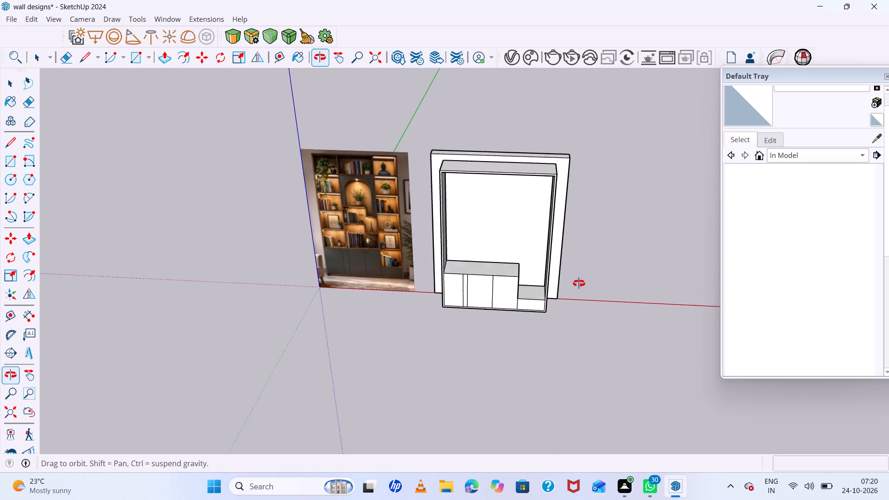
Push/Pull the taller cabinet block's top face up 2" from a new starting face, forming a separate top slab.
middle_drag(579, 283, 556, 325)
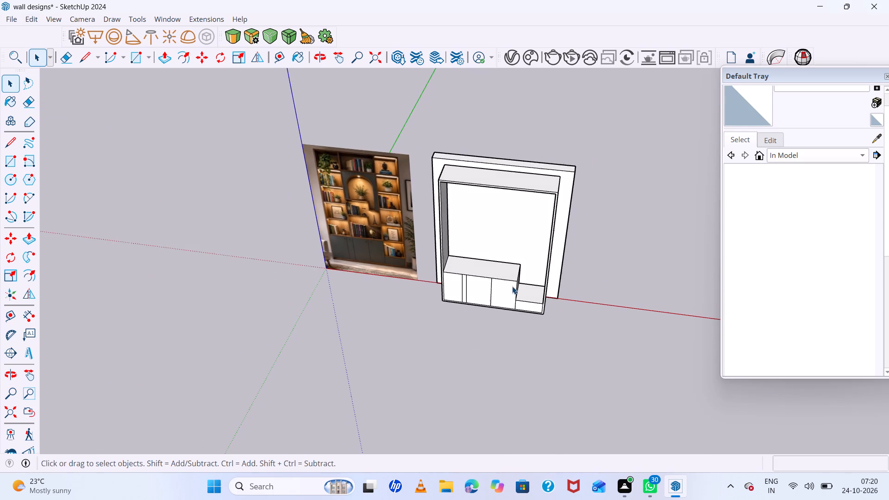
scroll(459, 259, up, 6)
scroll(500, 278, up, 2)
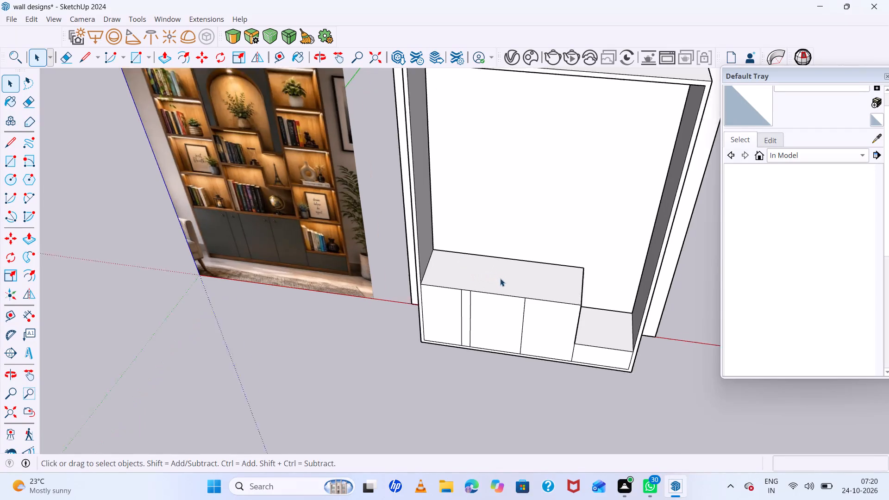
scroll(500, 278, up, 1)
middle_drag(502, 281, 560, 275)
click(559, 275)
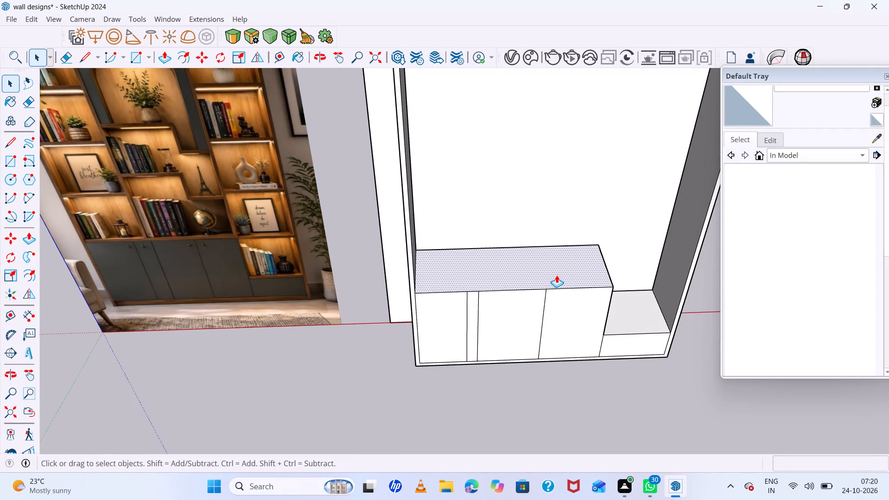
key(p)
ctrl+click(557, 275)
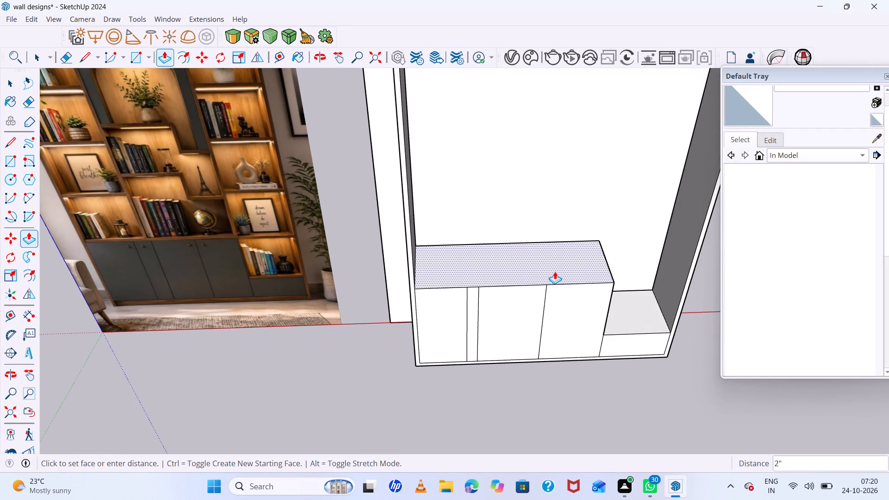
click(555, 271)
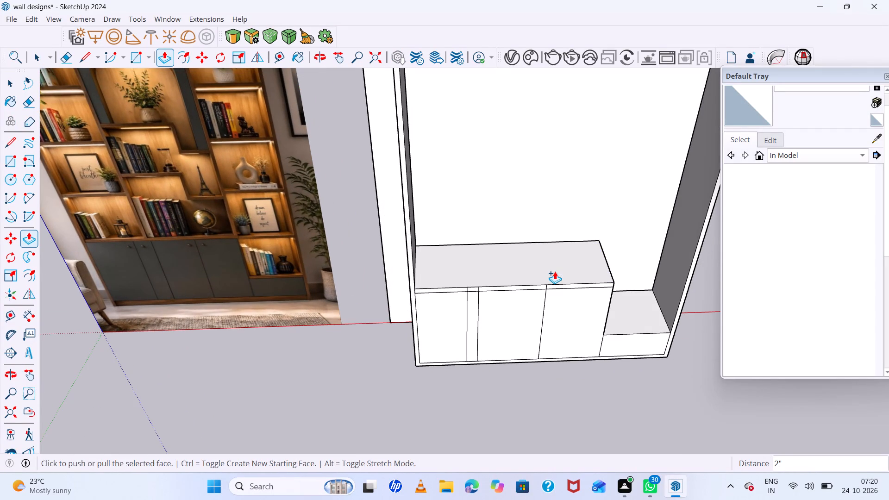
key(space)
Push/Pull the shorter cabinet block's top face up slightly from a new starting face, forming a thin top slab.
middle_drag(630, 318, 607, 239)
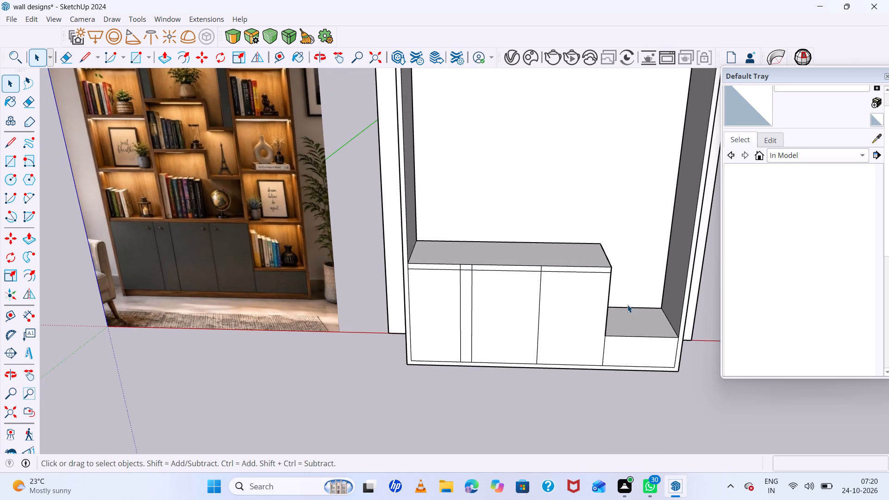
scroll(627, 305, up, 3)
click(646, 328)
key(p)
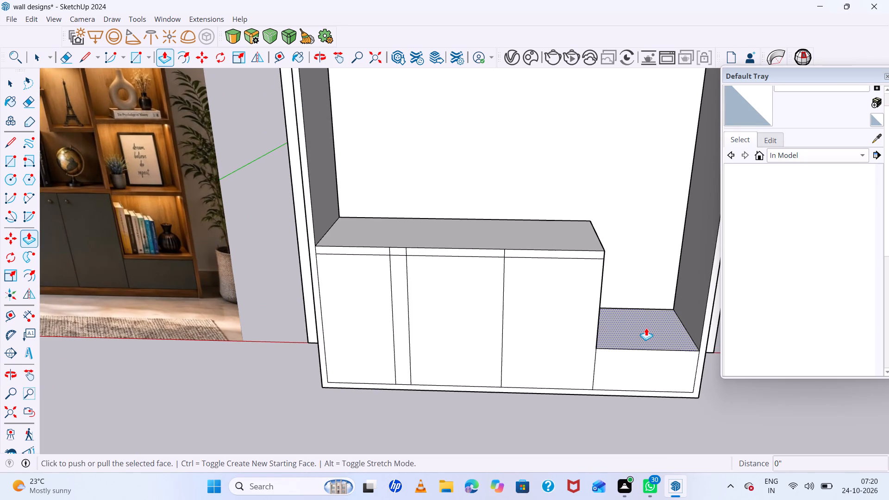
ctrl+click(646, 328)
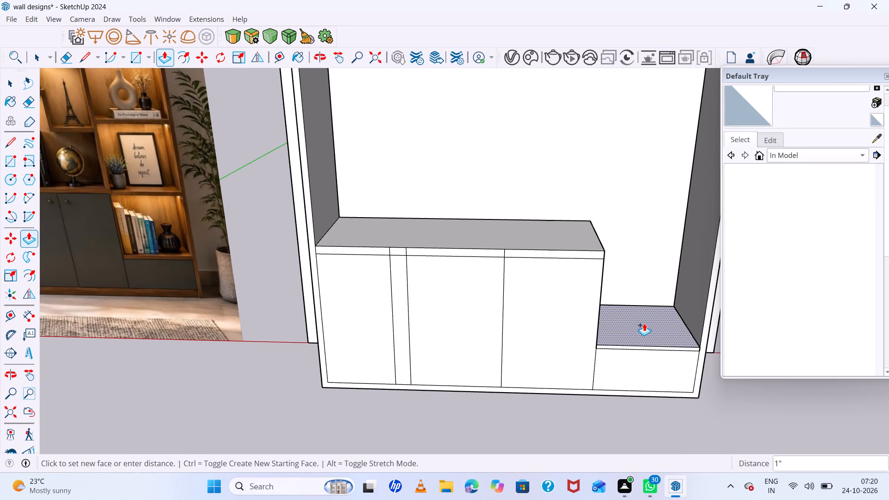
click(643, 321)
scroll(523, 318, down, 5)
middle_drag(607, 320, 618, 301)
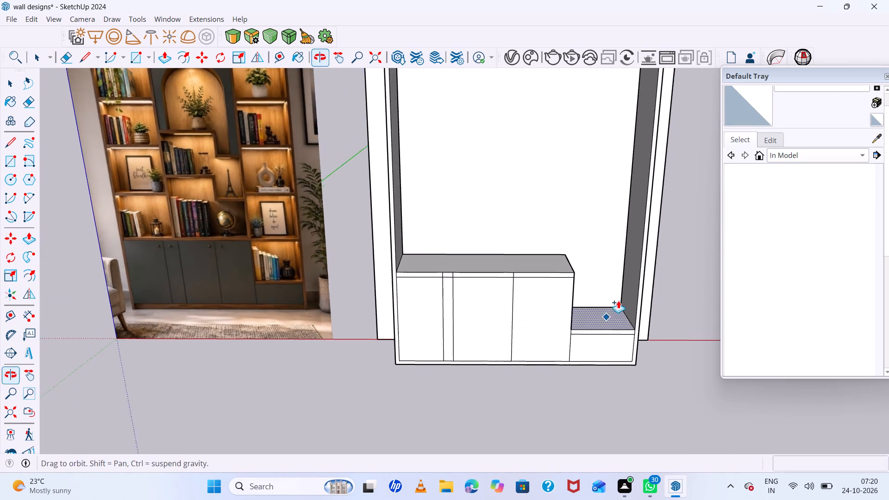
middle_click(618, 301)
key(space)
Erase the three door-division line segments that cross the front edge of the taller cabinet's top slab.
scroll(489, 273, up, 12)
key(e)
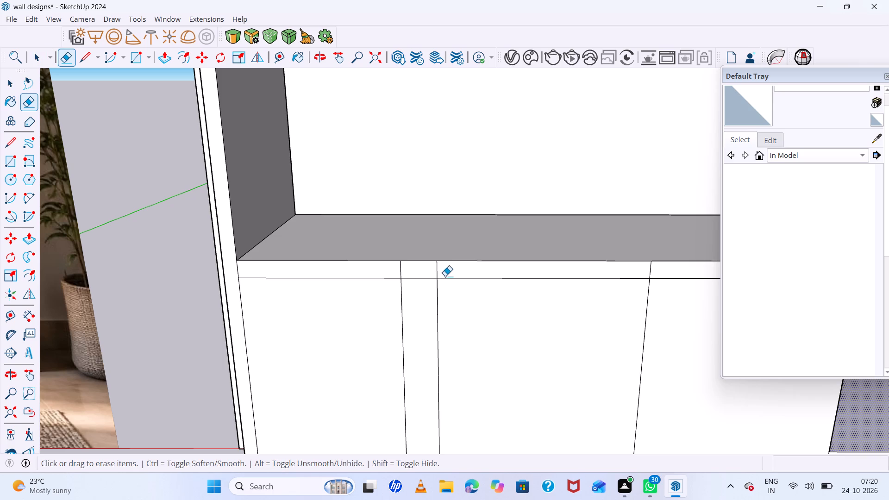
drag(440, 271, 411, 270)
drag(404, 270, 397, 269)
scroll(376, 278, down, 7)
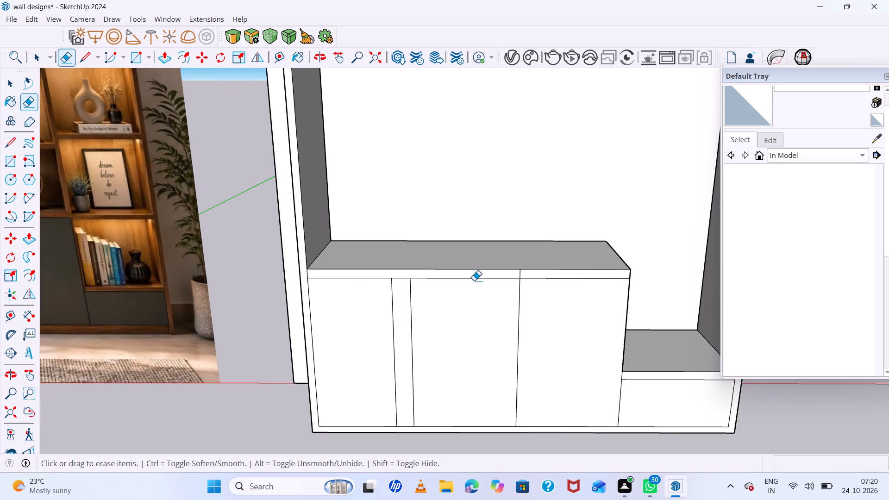
scroll(622, 279, up, 5)
drag(472, 270, 436, 270)
click(434, 270)
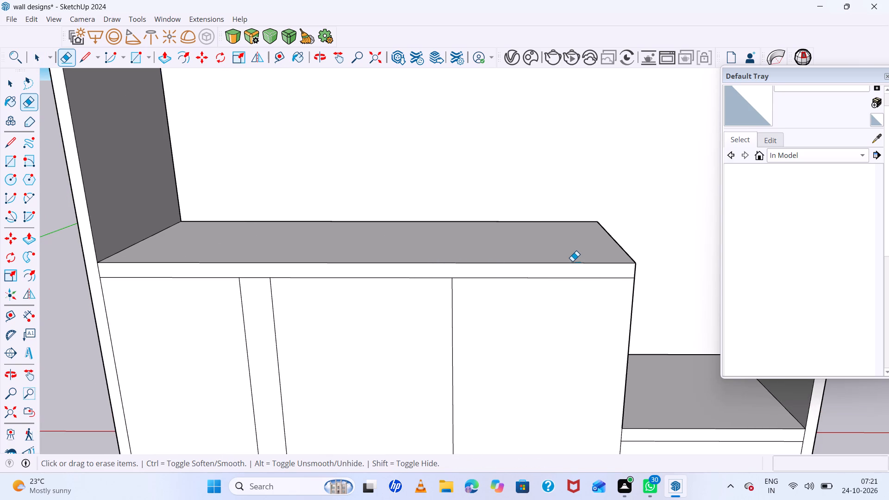
scroll(528, 225, down, 11)
scroll(582, 298, up, 11)
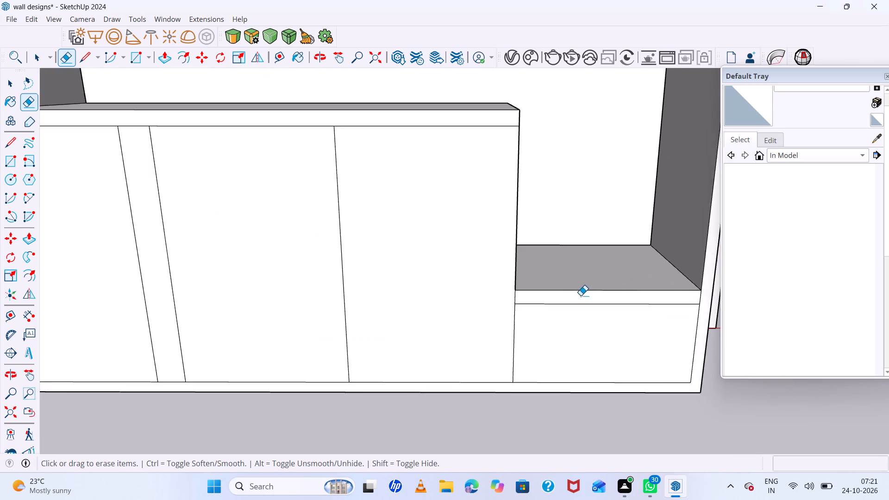
scroll(549, 290, down, 11)
middle_drag(708, 301, 704, 281)
middle_click(704, 281)
key(space)
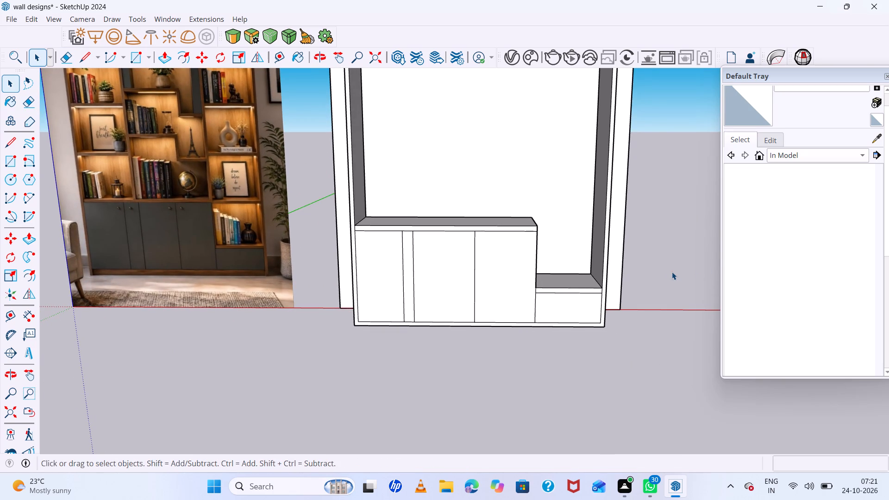
Examine the cabinets and the shelf layout in the reference image against the model.
click(672, 272)
scroll(429, 287, down, 6)
scroll(237, 203, up, 6)
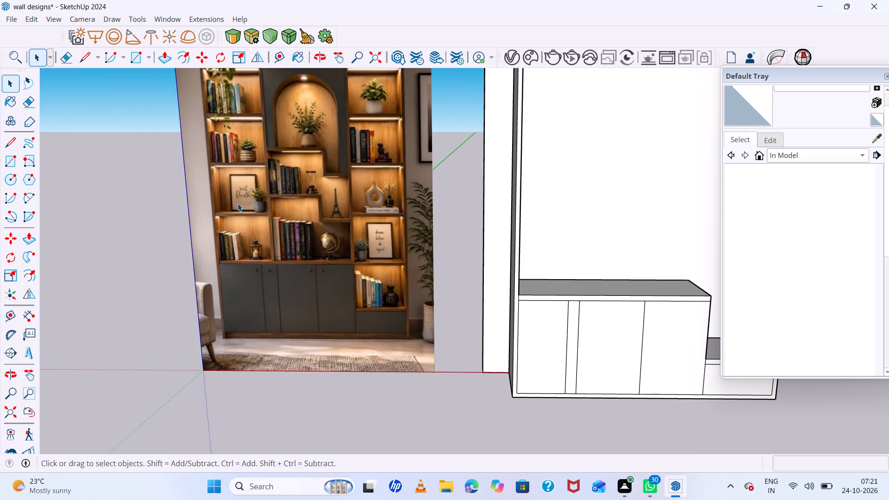
middle_drag(506, 259, 562, 276)
scroll(364, 293, down, 6)
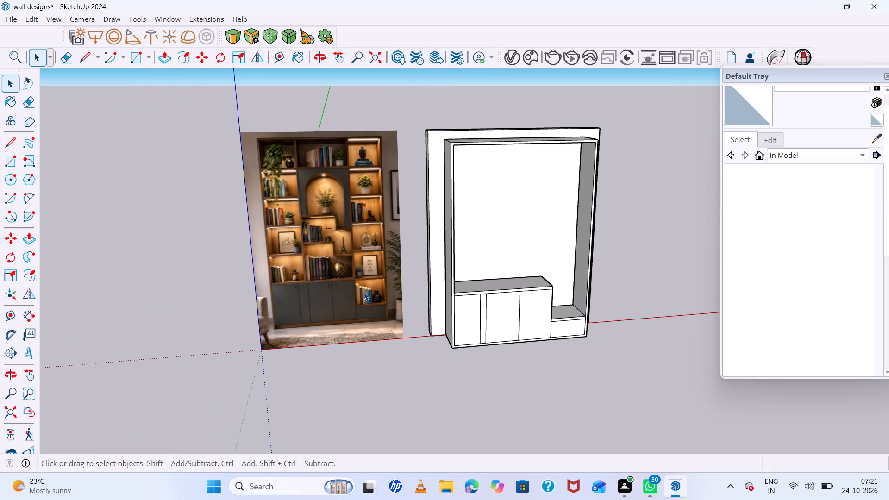
scroll(312, 247, up, 5)
scroll(312, 247, down, 4)
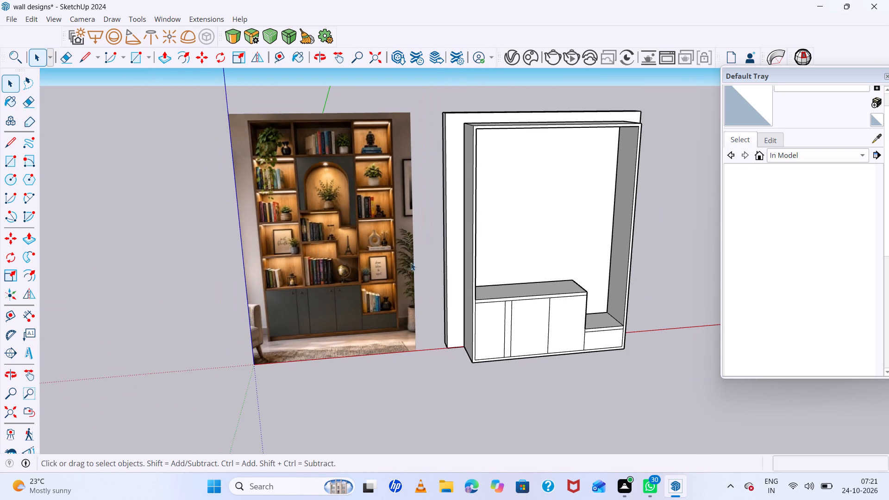
scroll(312, 218, up, 6)
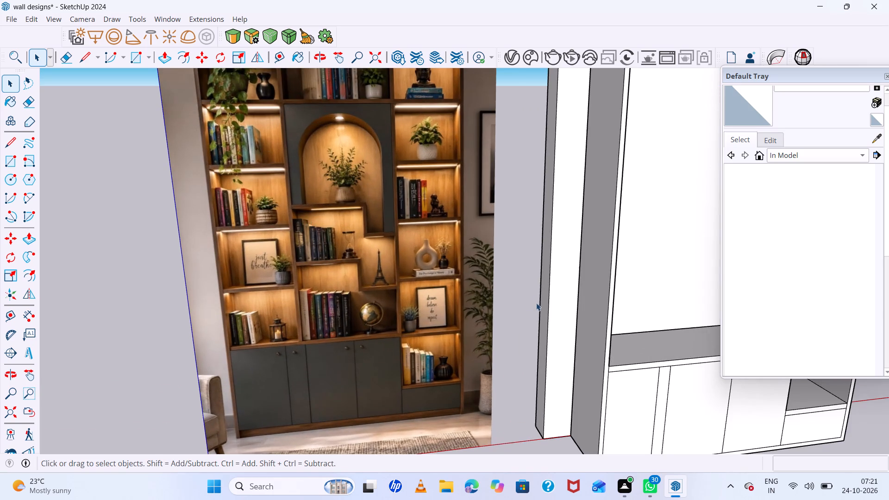
middle_drag(532, 291, 489, 256)
middle_click(459, 256)
scroll(394, 252, down, 4)
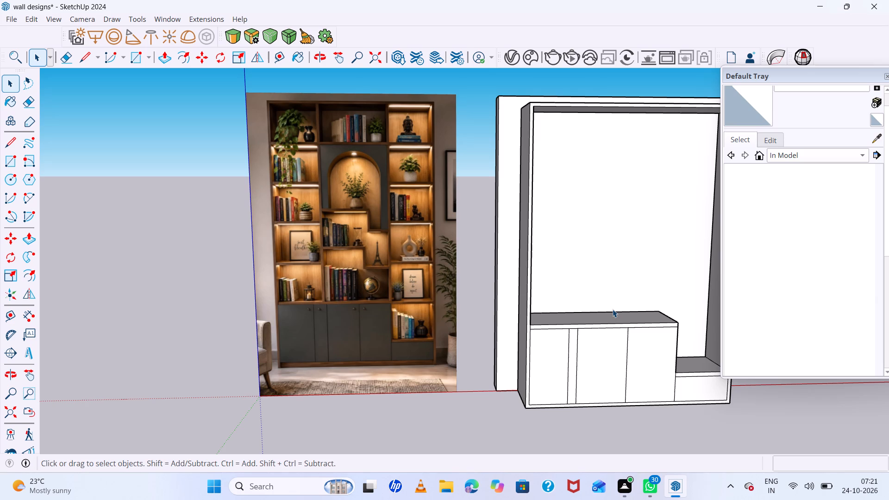
Push/Pull the end face of the taller cabinet's top slab about 2' 1" over the shorter cabinet, up to the frame's side.
middle_drag(669, 311, 442, 299)
middle_click(442, 299)
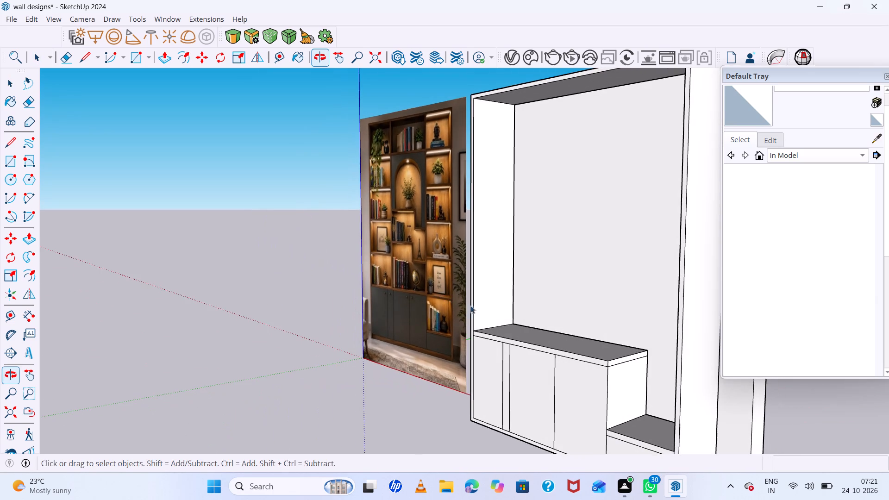
scroll(603, 345, up, 6)
click(634, 369)
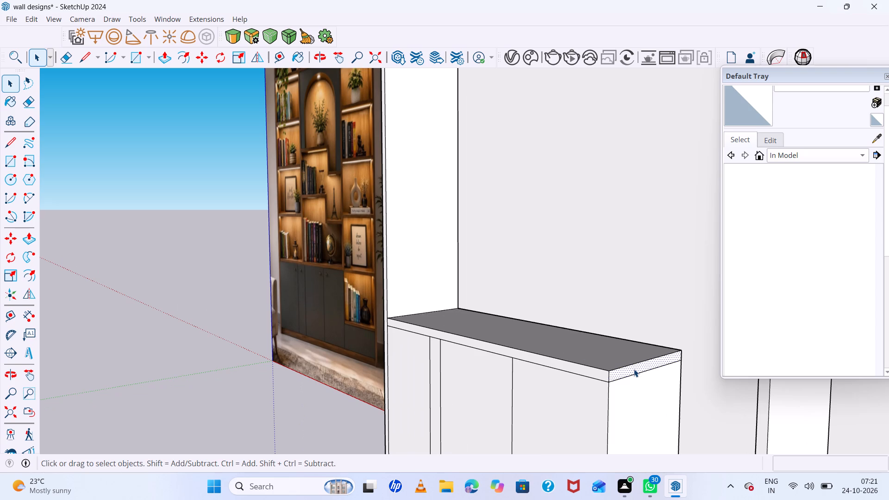
key(p)
click(634, 369)
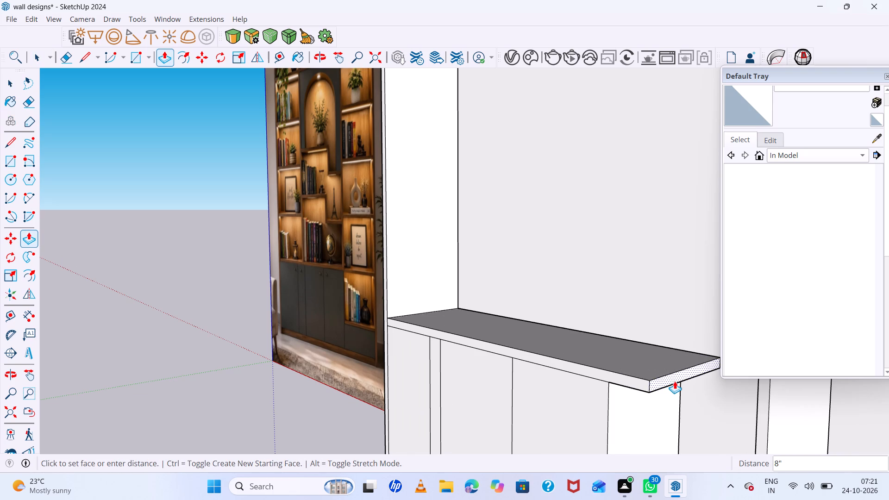
scroll(676, 382, down, 6)
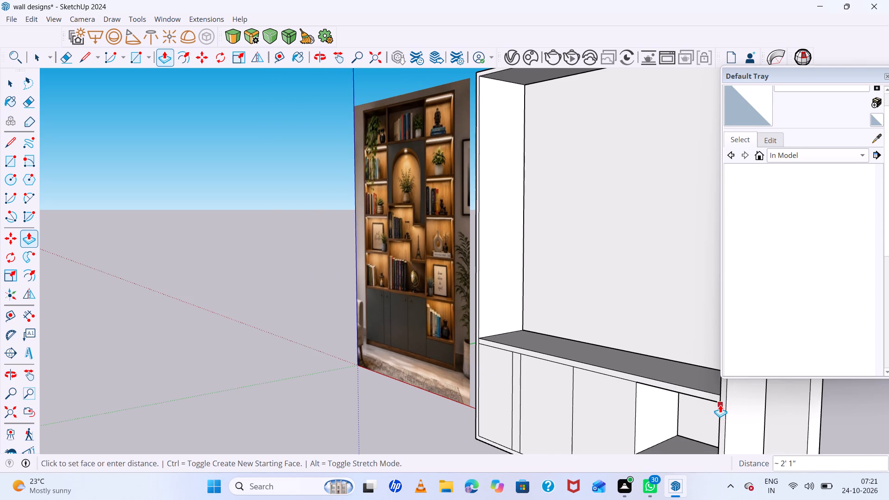
click(720, 405)
scroll(594, 381, down, 6)
middle_drag(659, 390, 793, 361)
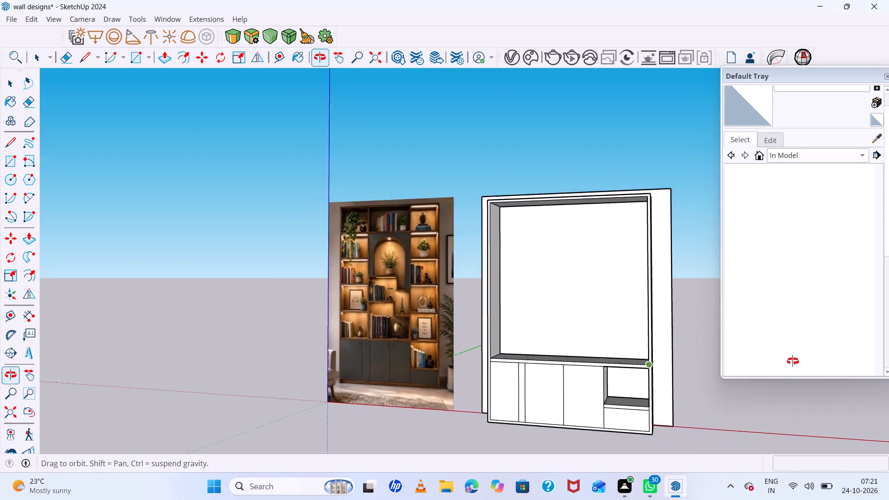
middle_drag(793, 361, 795, 342)
middle_click(795, 342)
scroll(644, 329, down, 4)
middle_drag(698, 328, 733, 332)
key(space)
click(691, 316)
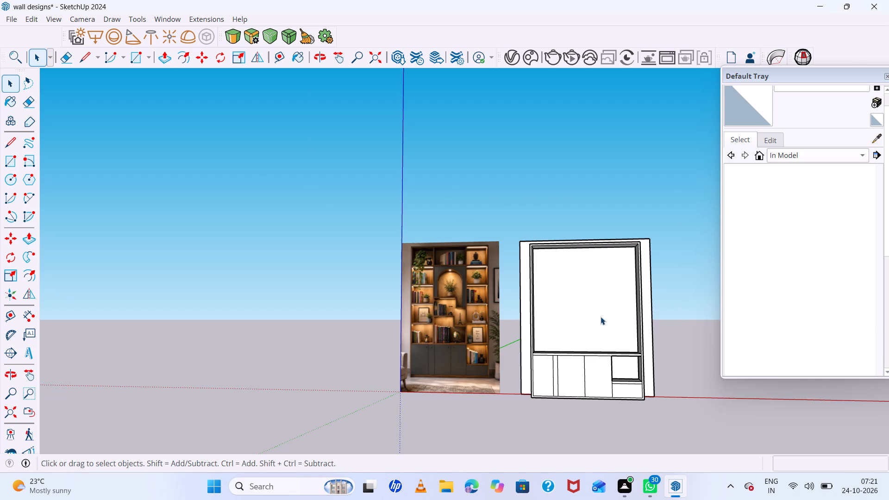
Examine the empty upper bay of the frame beside the shelf layout in the reference image.
scroll(601, 317, up, 6)
middle_drag(599, 317, 709, 250)
middle_click(709, 250)
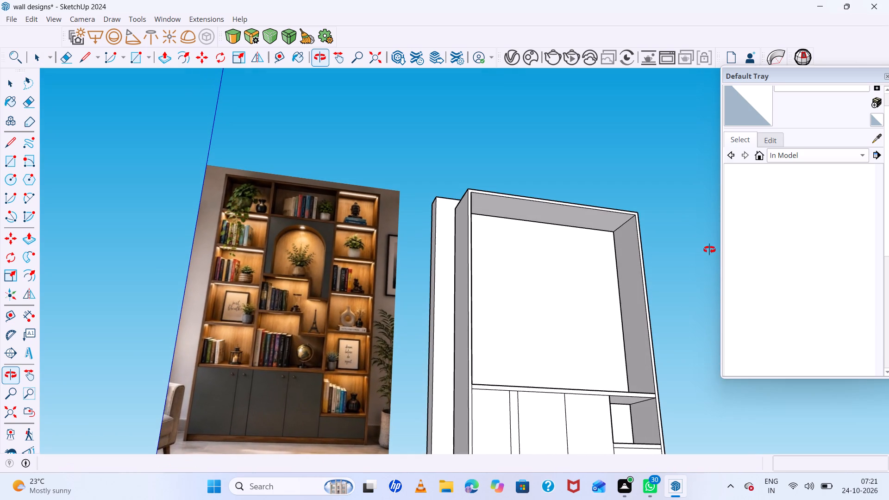
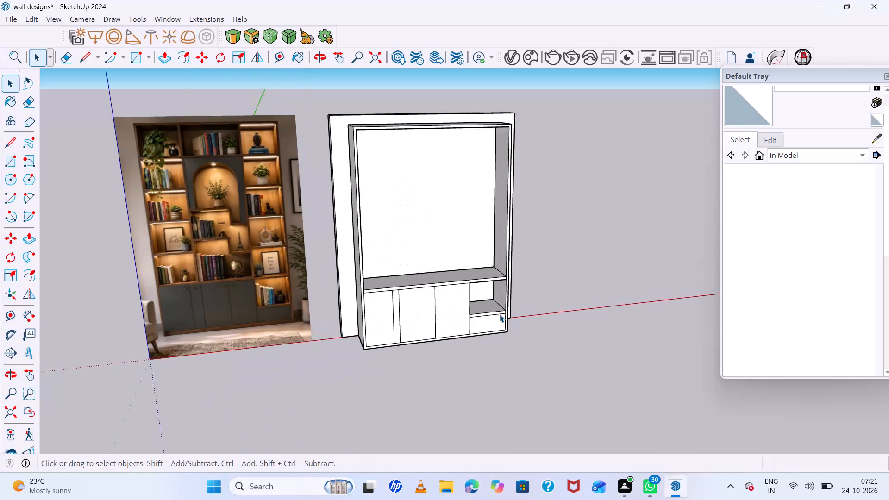
Examine the frame's empty upper bay and the cabinets' top slab against the shelf layout in the reference image.
scroll(500, 314, down, 6)
middle_drag(500, 314, 499, 313)
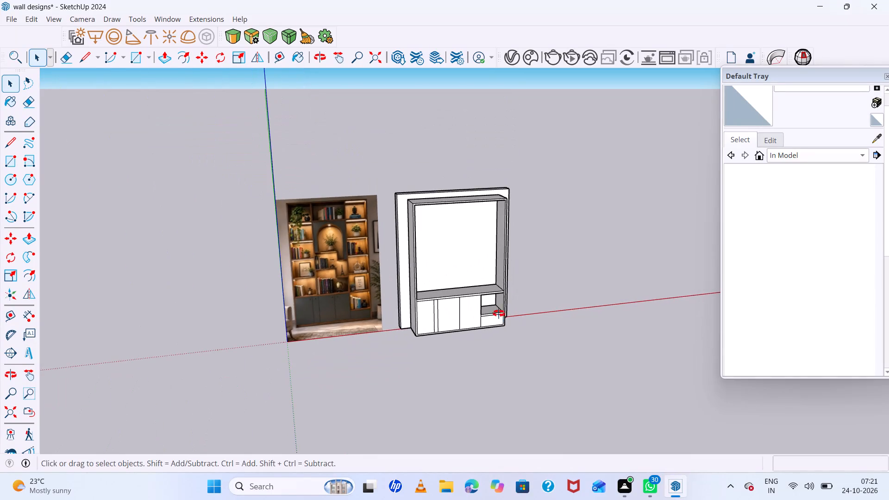
middle_drag(499, 313, 470, 410)
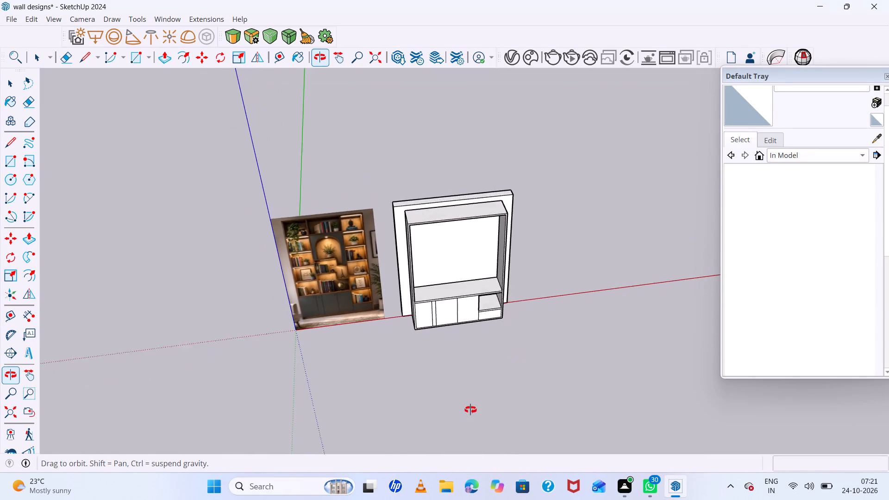
middle_drag(470, 410, 465, 293)
middle_drag(465, 290, 465, 285)
middle_click(465, 276)
scroll(465, 273, up, 6)
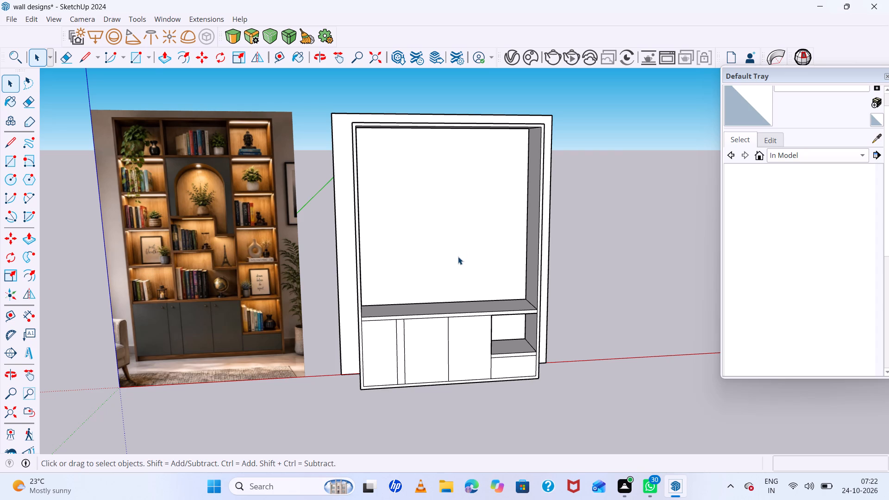
scroll(457, 257, down, 3)
scroll(457, 257, up, 3)
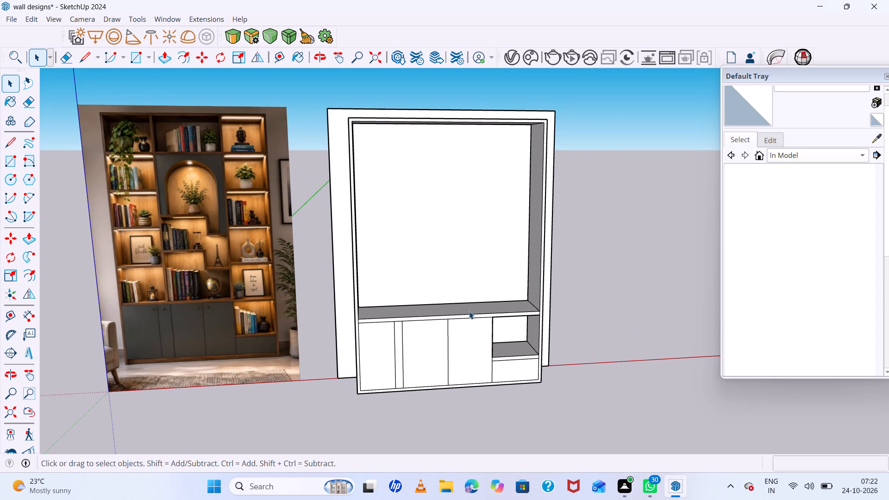
scroll(492, 305, up, 5)
middle_drag(507, 315, 481, 336)
middle_click(481, 336)
scroll(484, 310, up, 7)
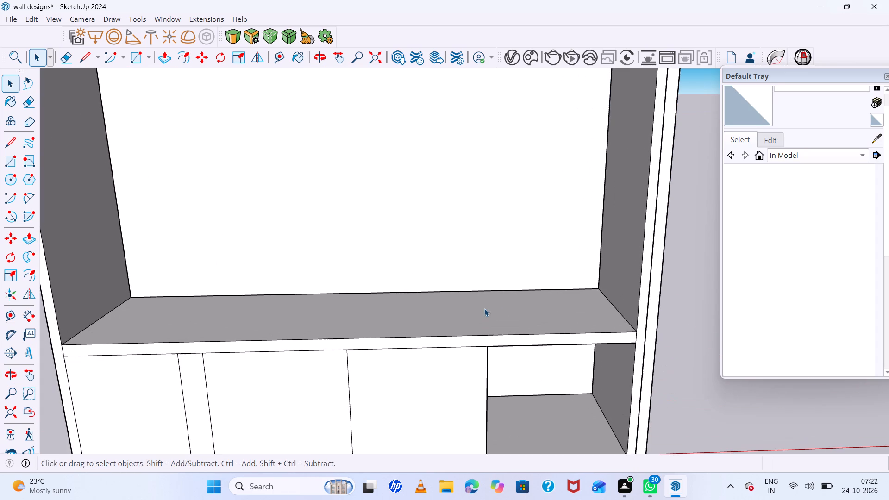
scroll(482, 300, up, 5)
scroll(482, 300, down, 14)
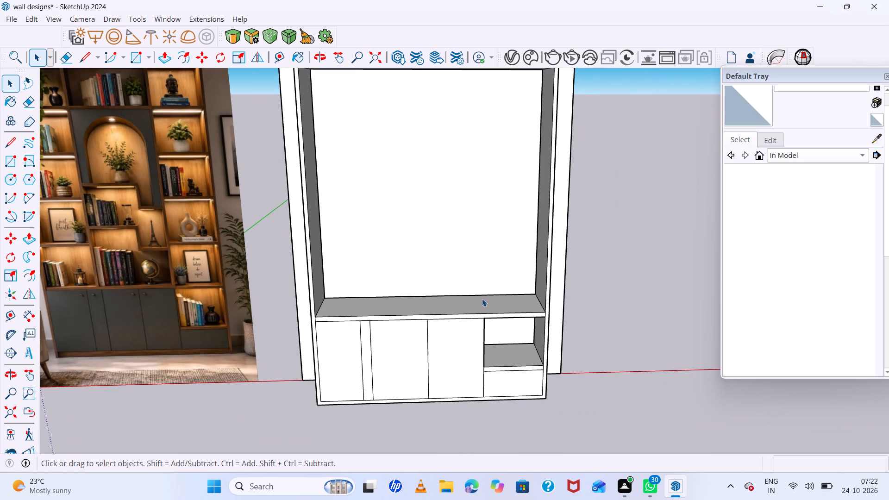
scroll(482, 299, down, 5)
Place two guides across the cabinets' top slab, one 1' 10" from the slab's end by the closed doors and another 2" further in.
scroll(430, 300, up, 6)
middle_drag(432, 301, 423, 364)
middle_click(423, 364)
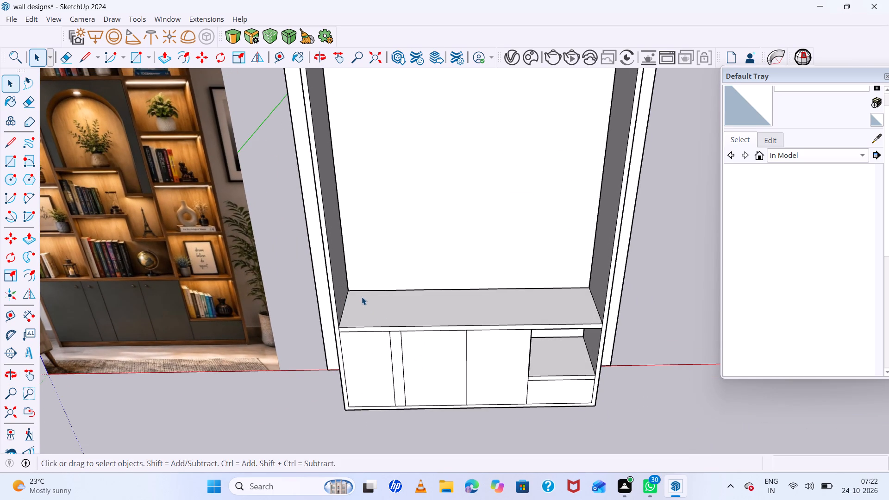
key(t)
click(343, 308)
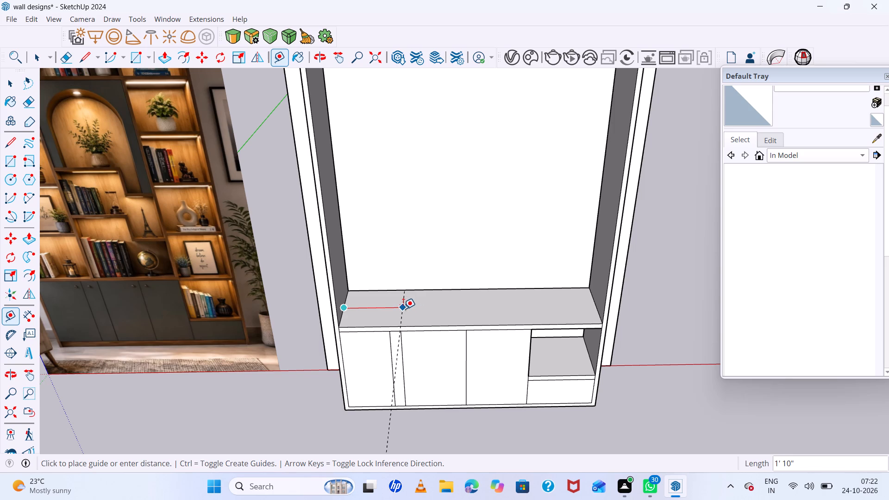
click(403, 309)
click(401, 308)
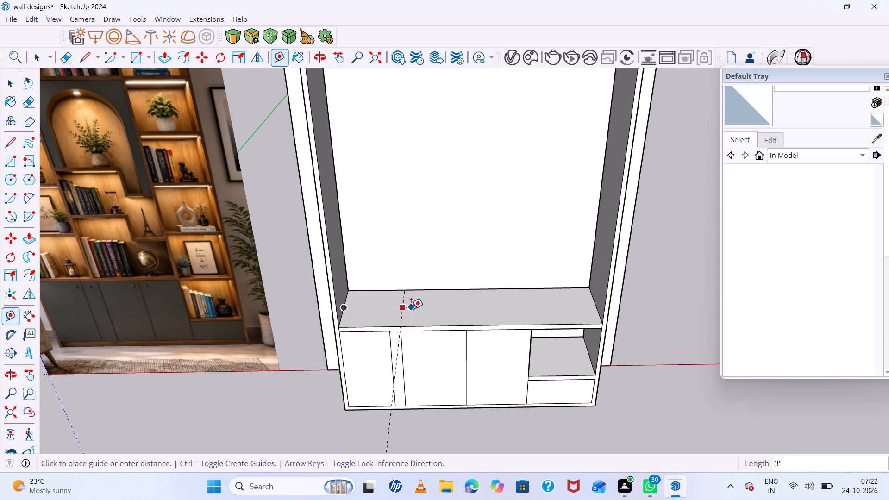
key(space)
key(t)
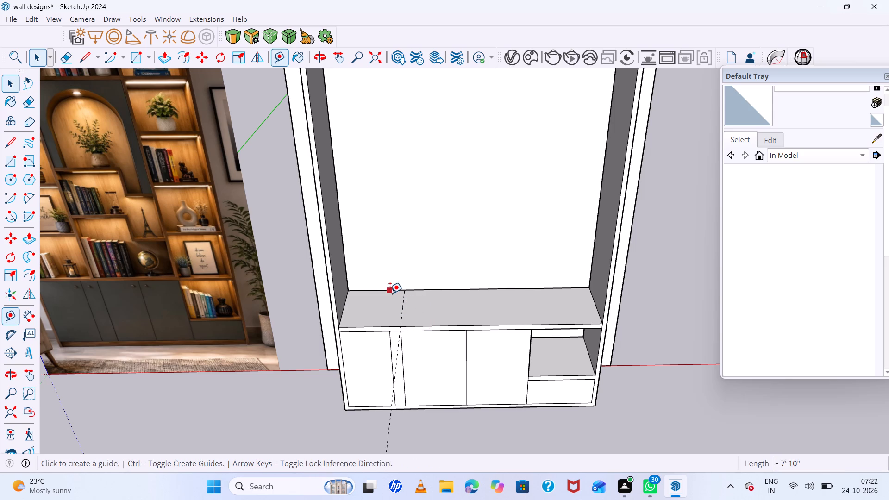
click(407, 296)
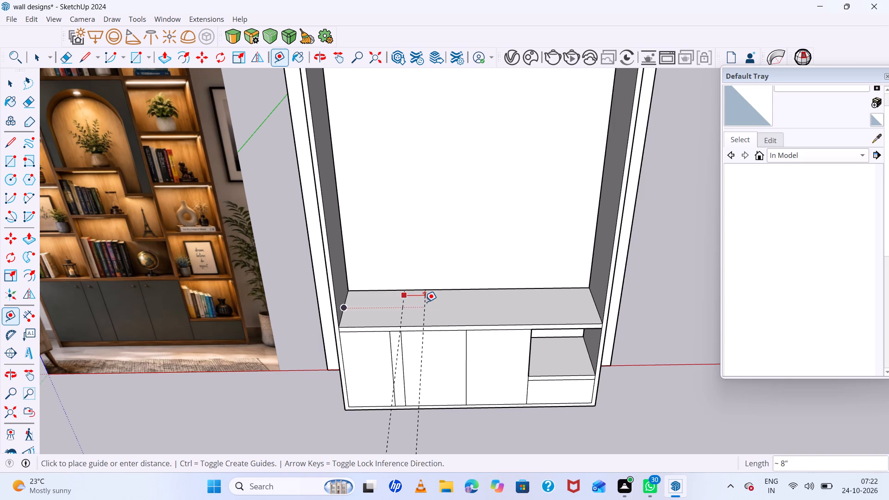
key(2)
key(Return)
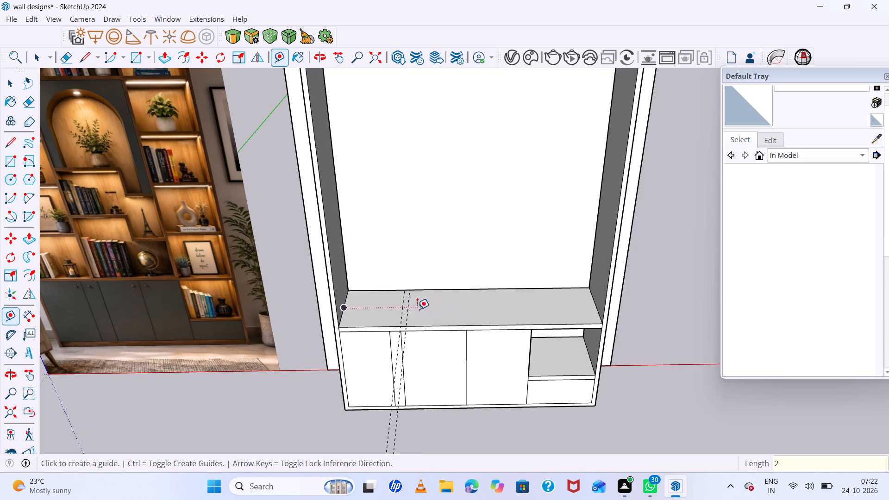
click(411, 307)
key(space)
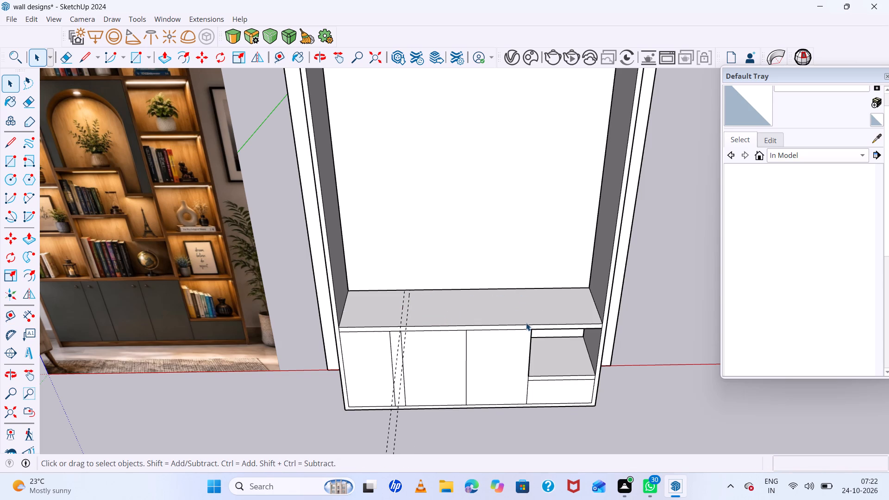
Place a guide across the top slab about 3' 9" from the first guide, in line with the open niche's inner edge.
key(t)
click(406, 315)
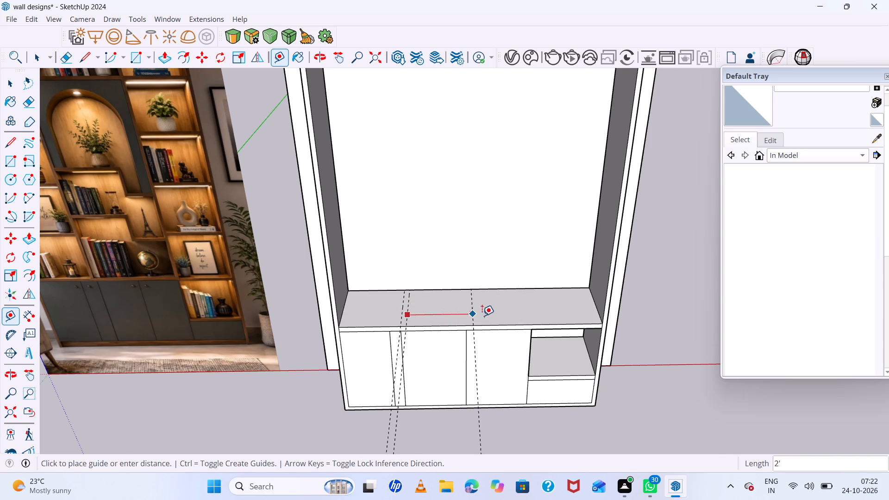
click(532, 324)
double_click(527, 310)
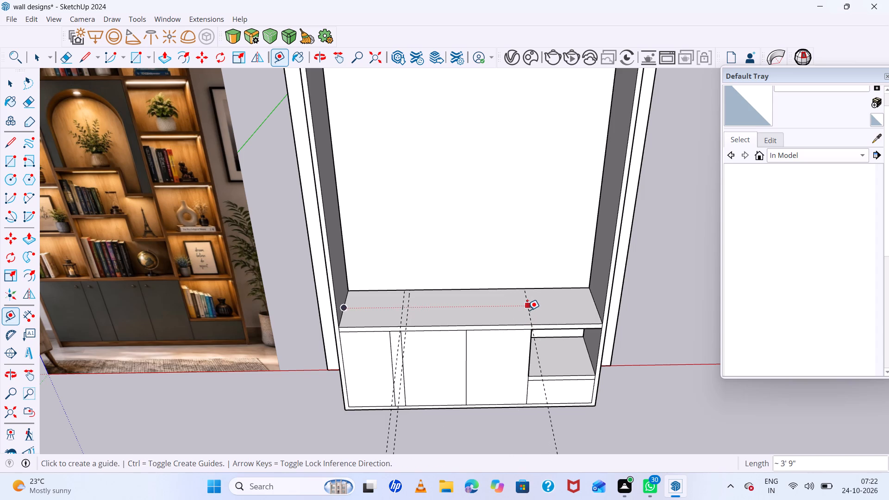
scroll(531, 307, up, 5)
key(space)
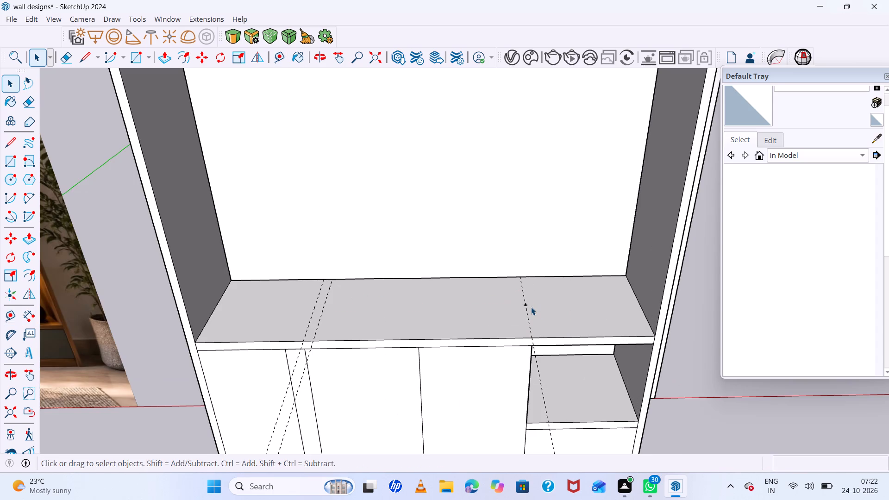
key(ctrl+z)
Place a guide 2" from the niche-edge guide, on its side facing the closed doors.
scroll(518, 308, up, 6)
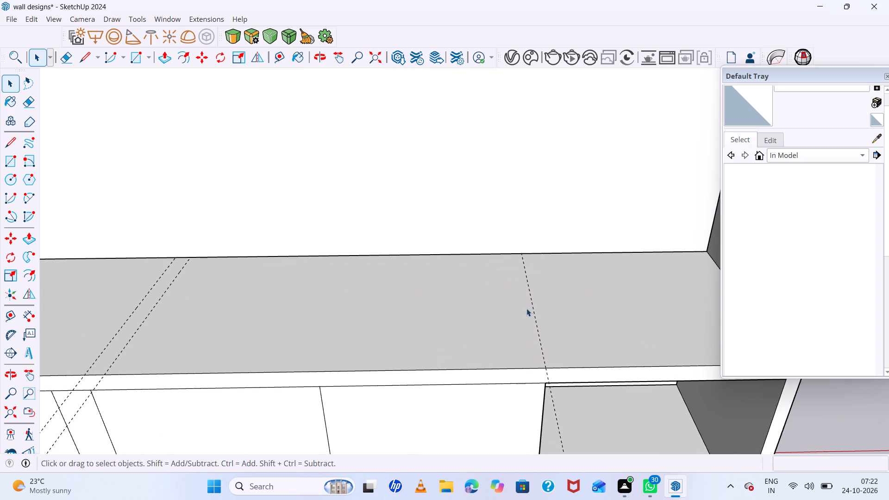
key(t)
double_click(538, 332)
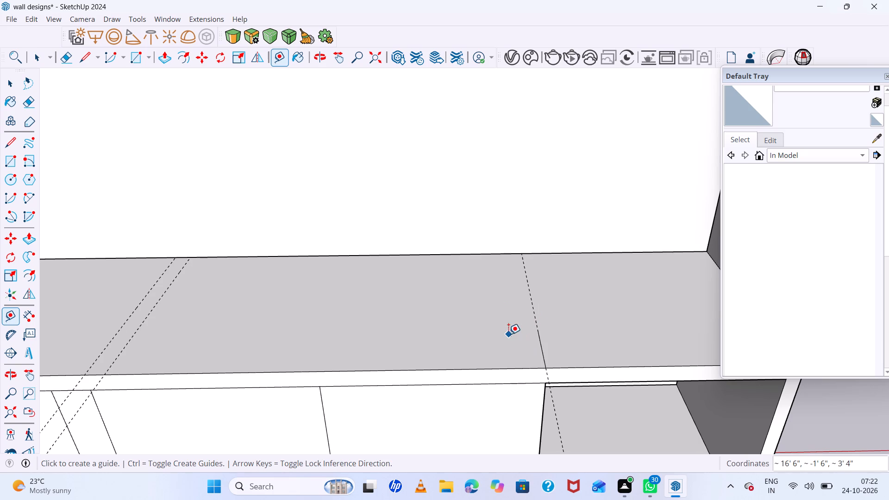
key(ctrl+z)
click(543, 345)
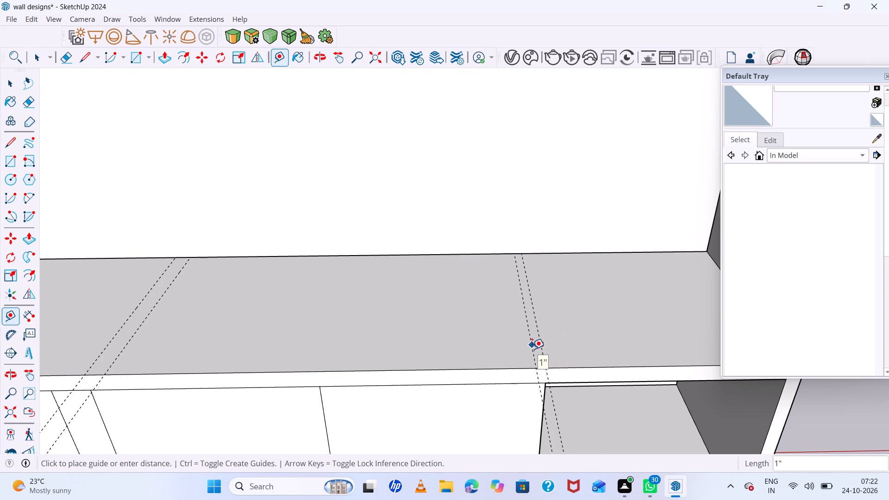
scroll(532, 349, down, 3)
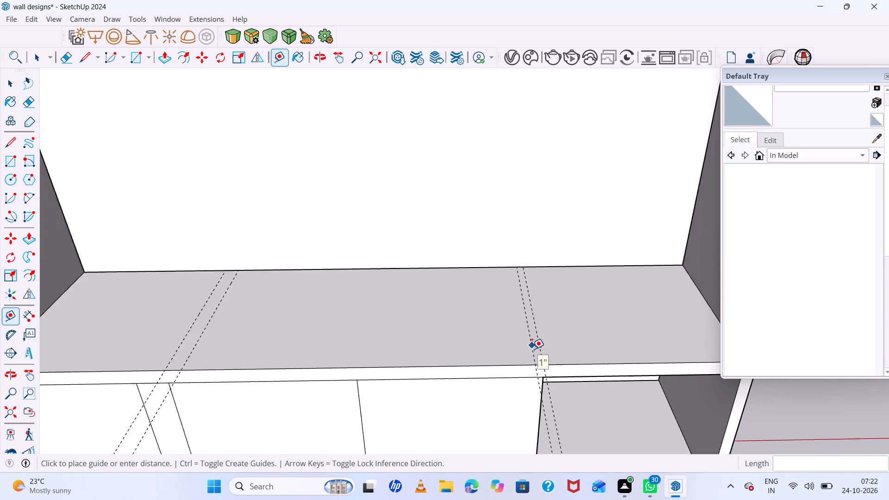
scroll(532, 349, down, 8)
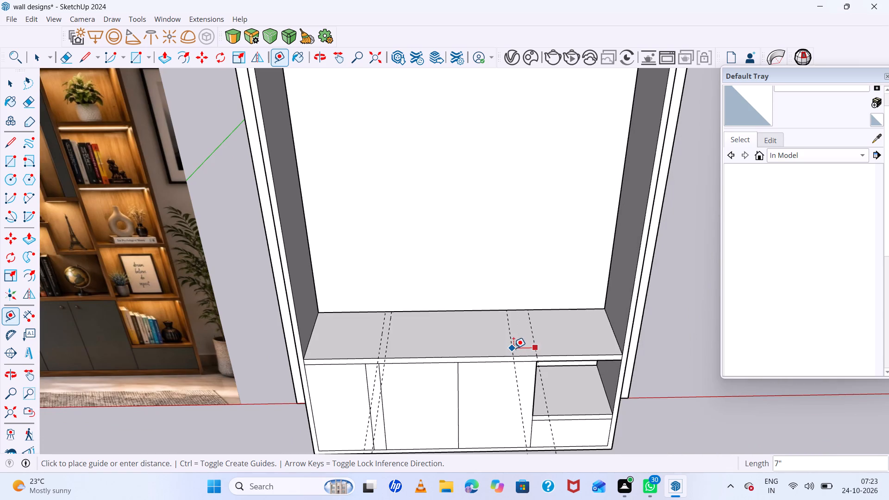
key(2)
key(Return)
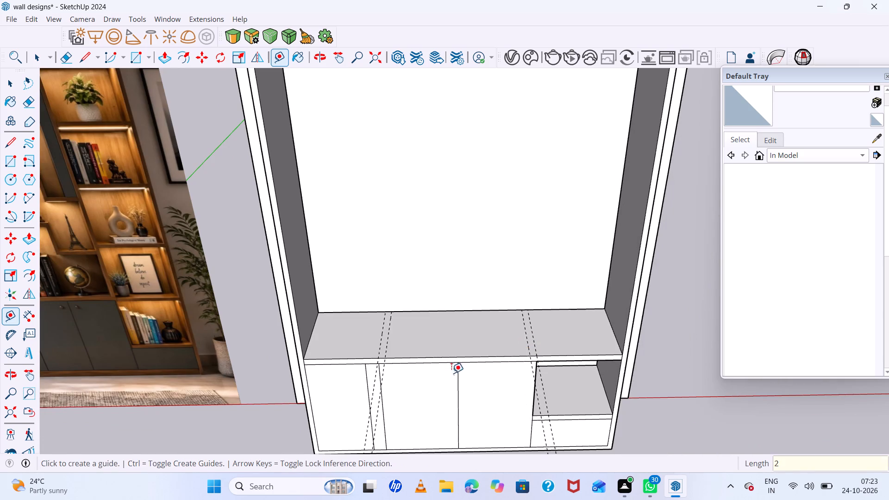
Draw a 2" wide rectangle across the top slab's full depth between the pair of guides above the closed doors.
scroll(359, 297, down, 8)
scroll(442, 330, down, 6)
middle_drag(473, 358, 488, 241)
scroll(488, 241, up, 8)
middle_click(488, 240)
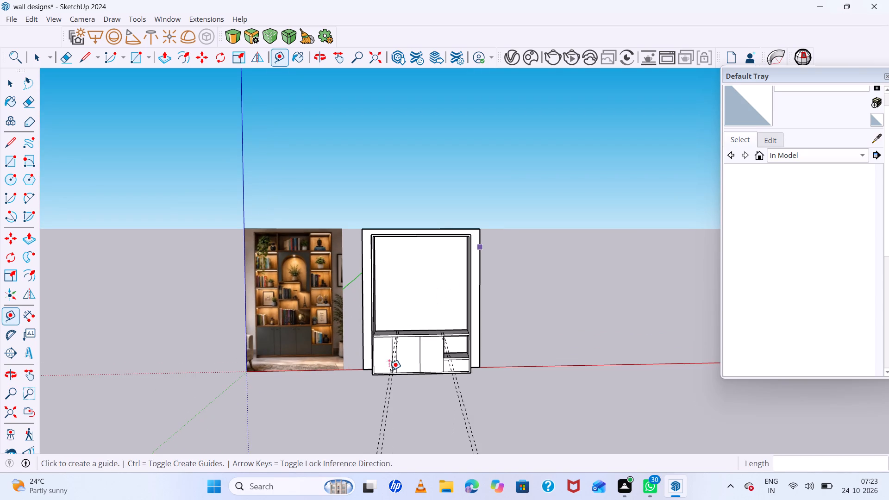
scroll(388, 371, up, 14)
scroll(439, 336, up, 5)
middle_drag(440, 336, 438, 385)
key(space)
scroll(368, 325, up, 7)
scroll(310, 320, up, 7)
scroll(310, 320, down, 7)
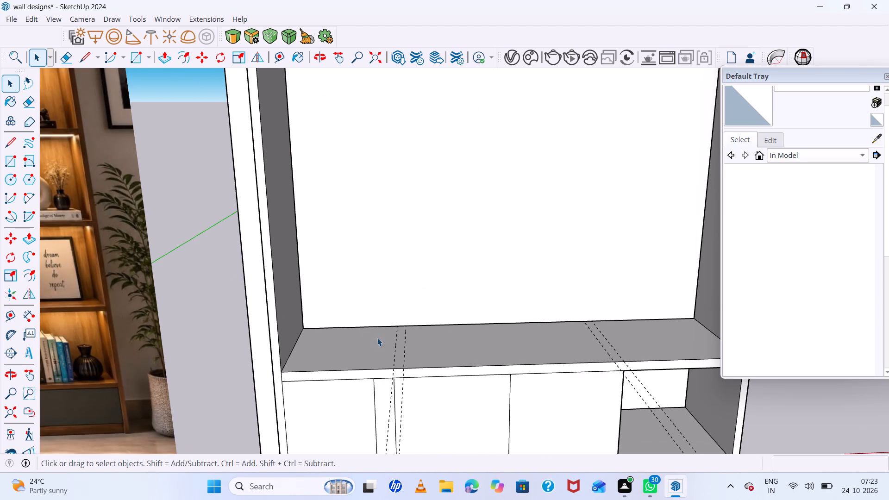
middle_drag(376, 401, 380, 433)
key(r)
scroll(426, 319, up, 2)
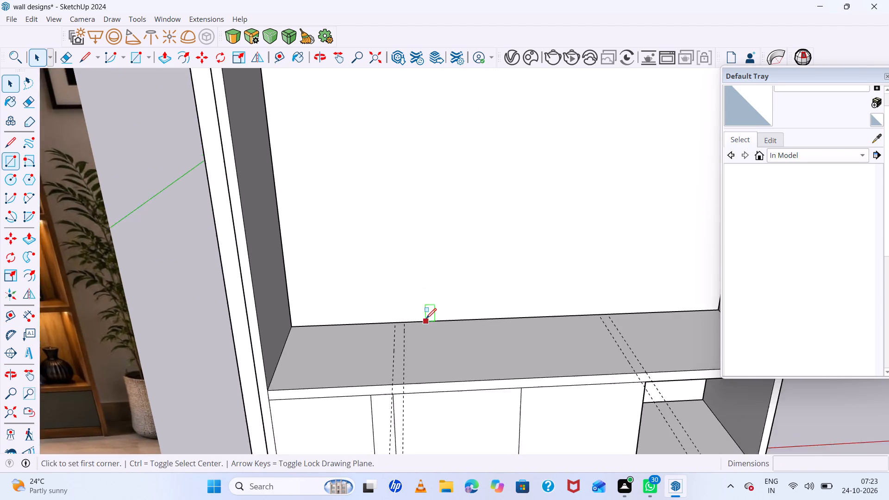
scroll(426, 319, up, 5)
click(368, 325)
scroll(390, 339, down, 7)
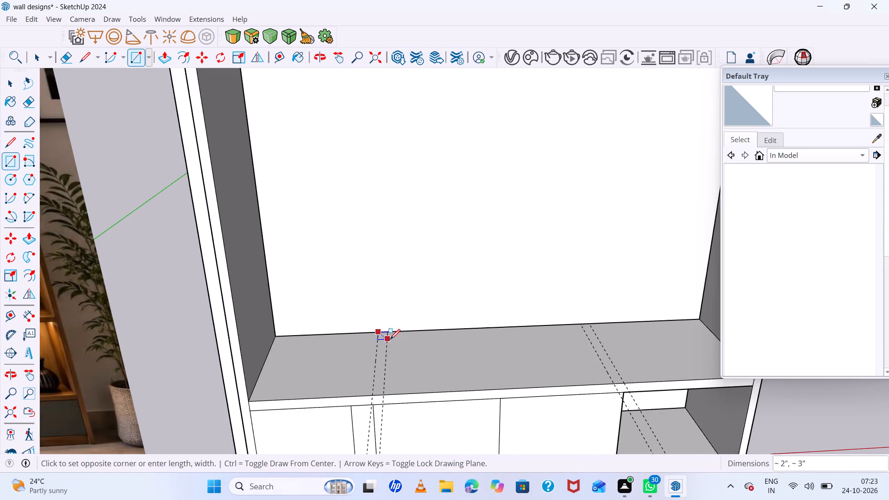
scroll(383, 394, up, 6)
click(385, 395)
Draw a 2" by 2' rectangle across the top slab between the pair of guides near the open niche.
scroll(339, 349, down, 7)
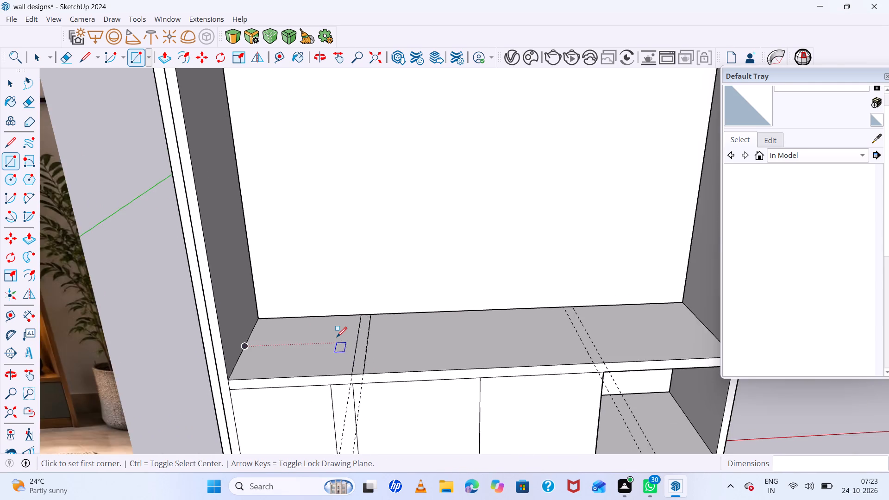
scroll(337, 337, down, 3)
scroll(499, 319, up, 7)
click(499, 311)
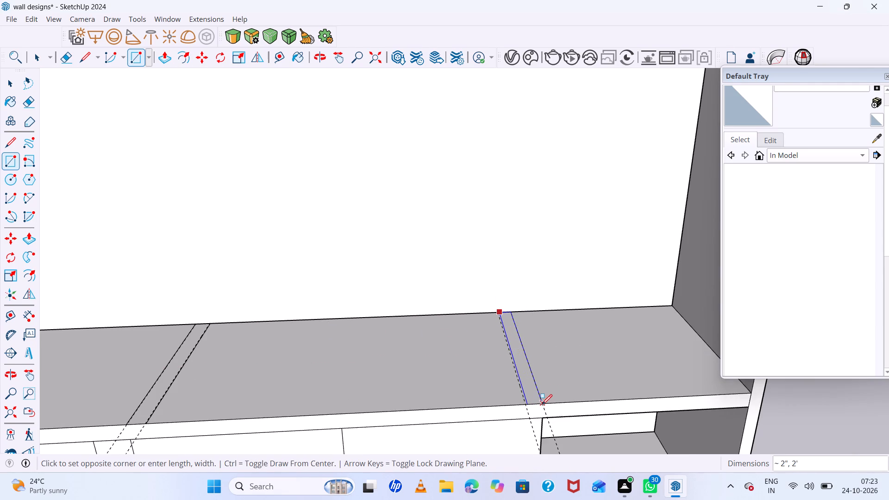
key(space)
key(r)
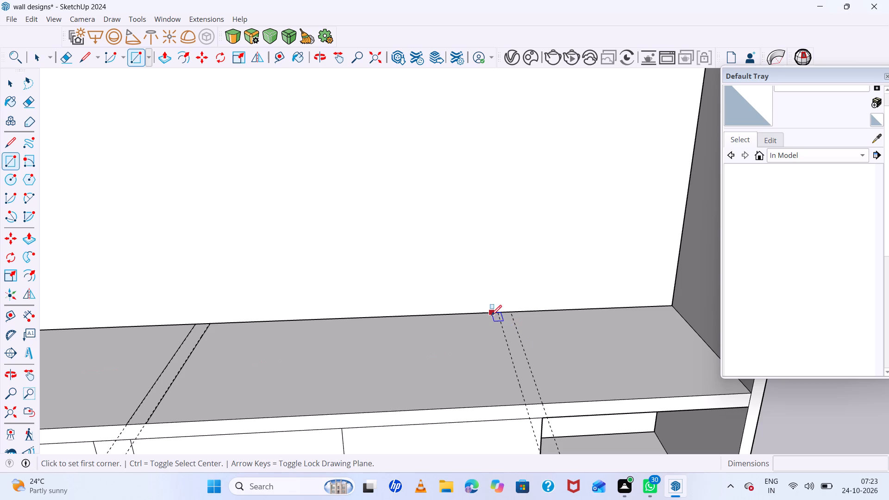
click(496, 312)
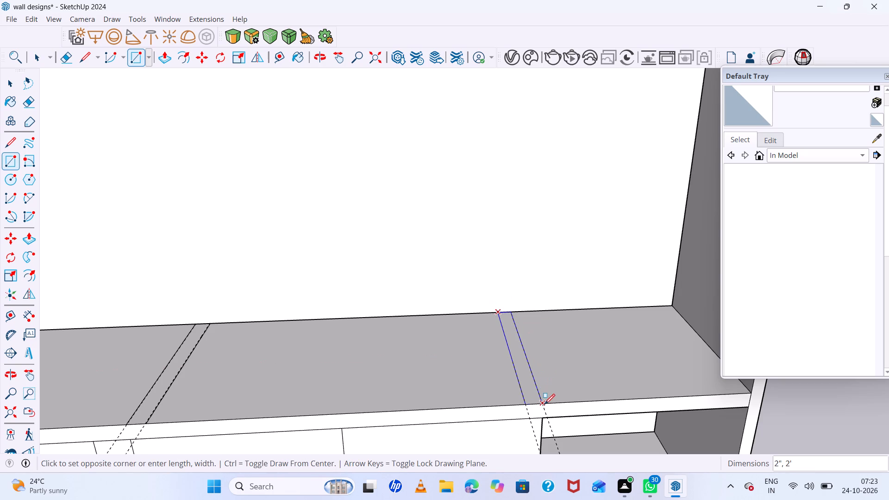
click(545, 404)
scroll(497, 353, down, 12)
key(space)
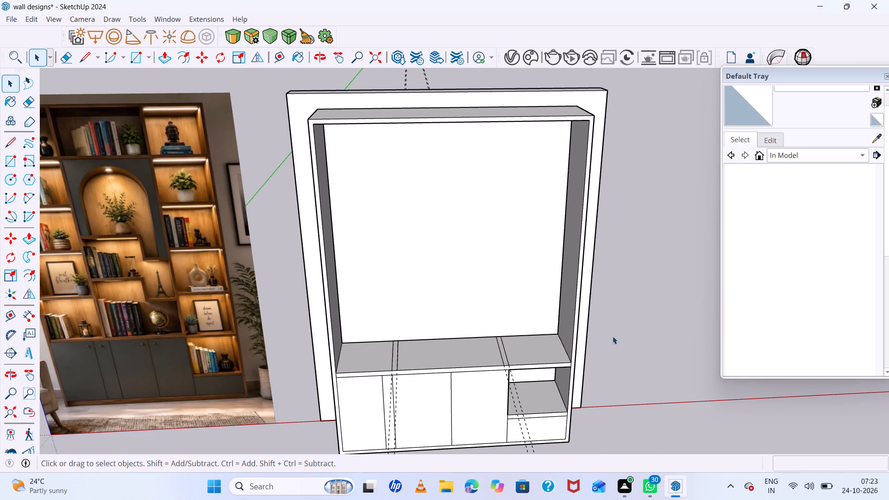
Delete all the guides from the model.
click(613, 336)
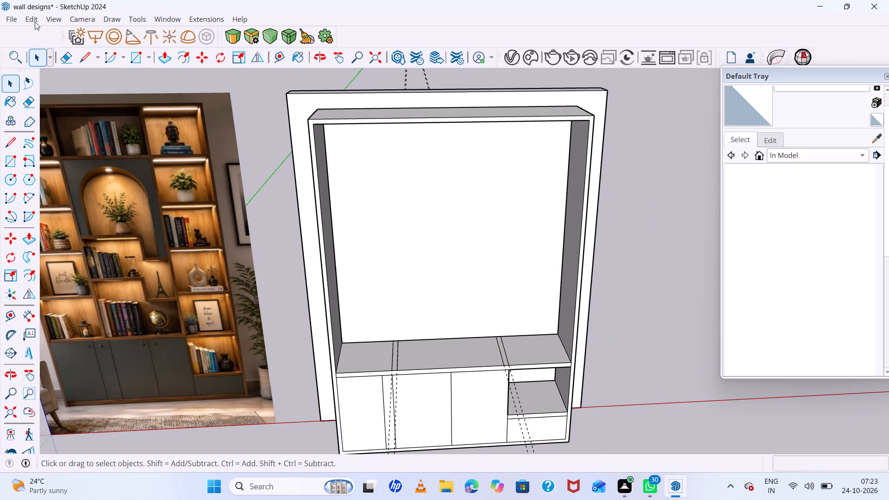
click(34, 19)
click(85, 140)
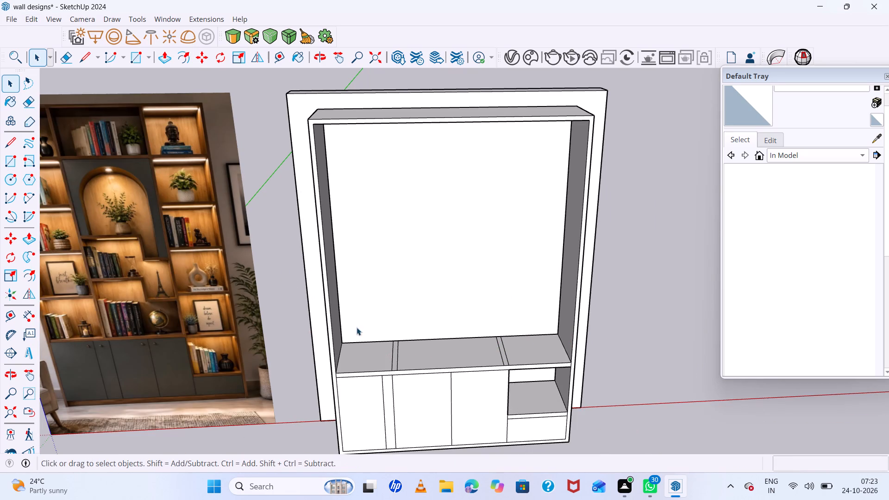
scroll(367, 341, up, 7)
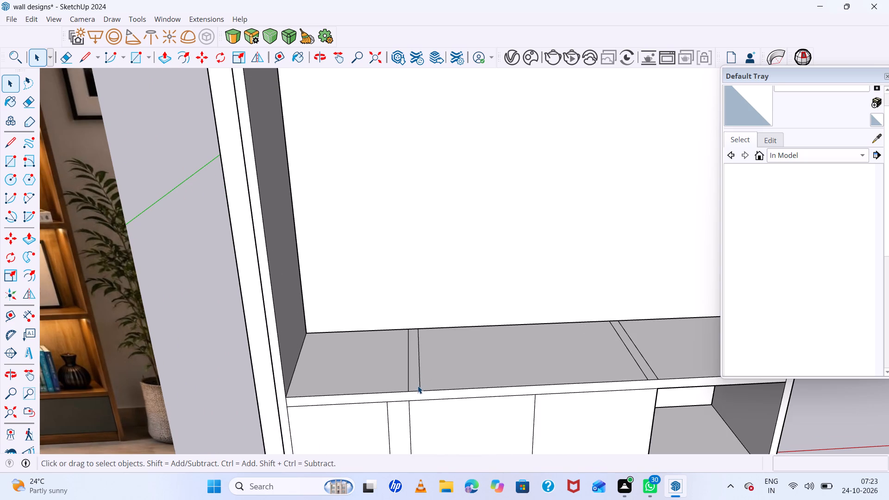
Push/Pull the 2" strip above the closed doors up about 8' 1" to the underside of the frame's top.
click(418, 386)
key(p)
click(415, 382)
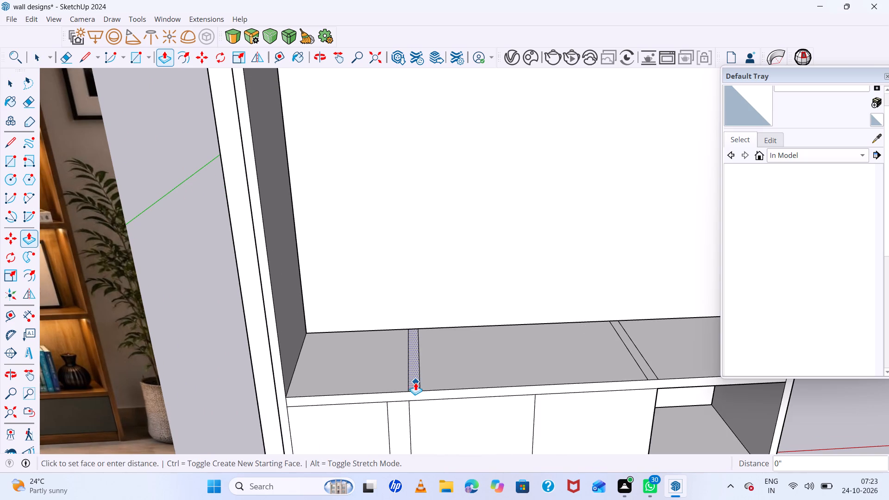
scroll(401, 200, down, 14)
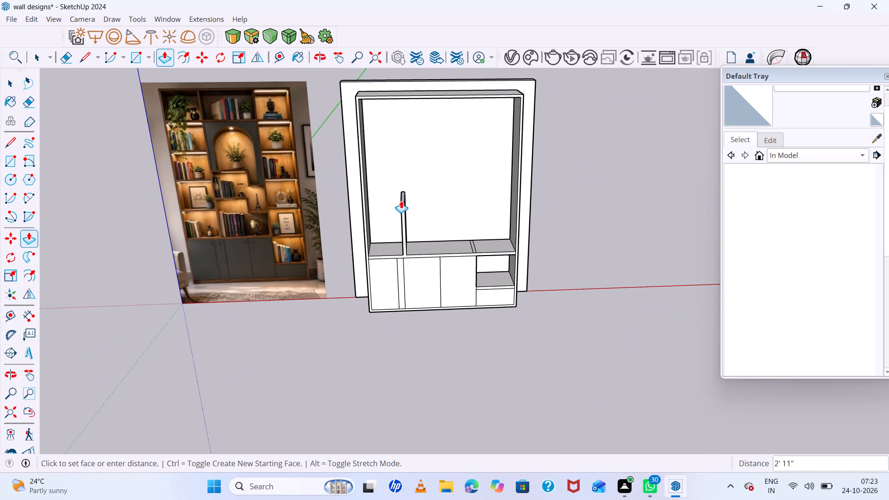
click(404, 100)
Push/Pull the 2" strip near the open niche up about 8' 1" to the frame's top, forming the second partition.
scroll(465, 246, up, 2)
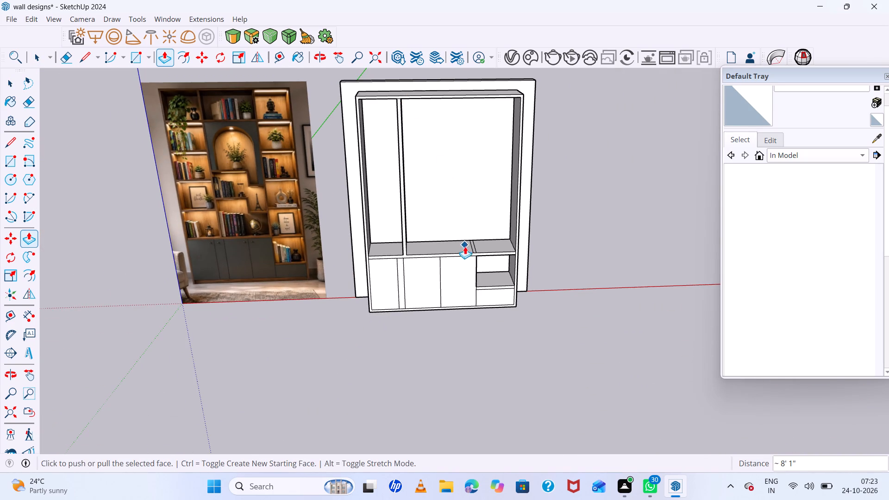
scroll(465, 246, up, 2)
middle_drag(468, 251, 429, 309)
scroll(471, 275, up, 5)
key(space)
click(478, 252)
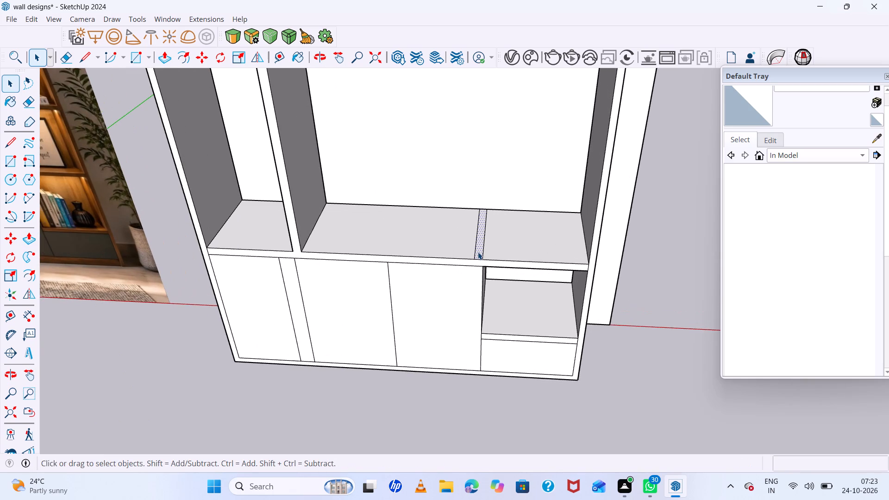
key(p)
click(478, 252)
scroll(482, 230, down, 6)
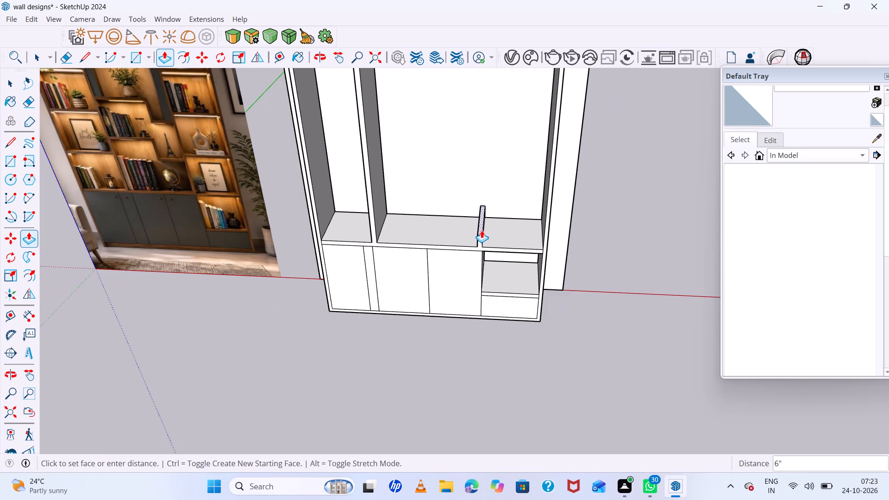
scroll(482, 230, down, 9)
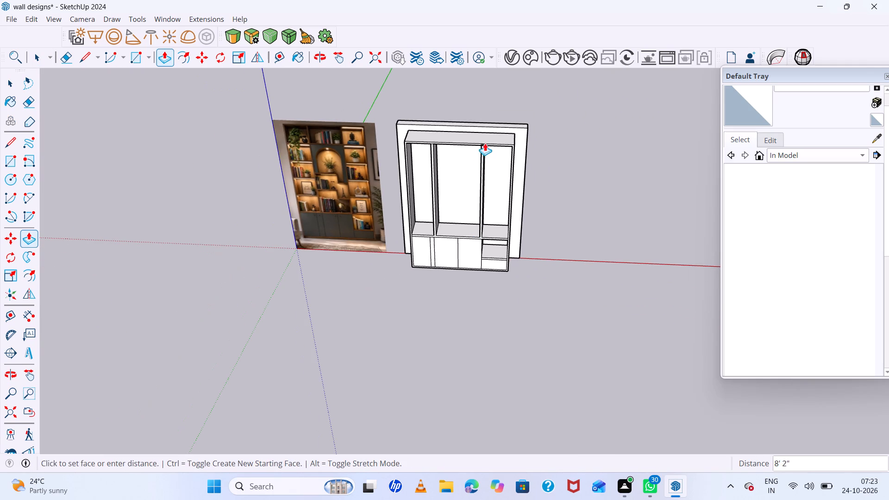
scroll(496, 148, up, 8)
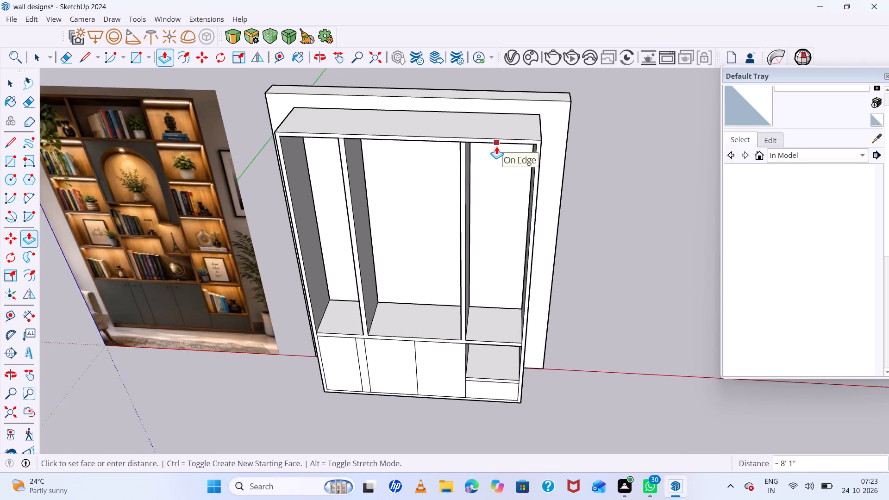
scroll(496, 146, up, 3)
click(496, 141)
Examine the partitioned frame beside the reference image to compare the shelf layout of each bay.
scroll(424, 194, down, 11)
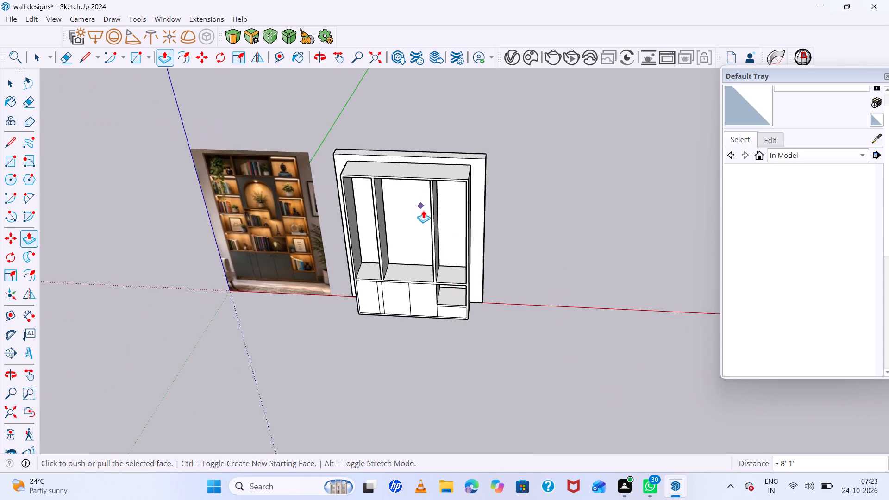
middle_drag(479, 293, 529, 159)
scroll(415, 193, up, 6)
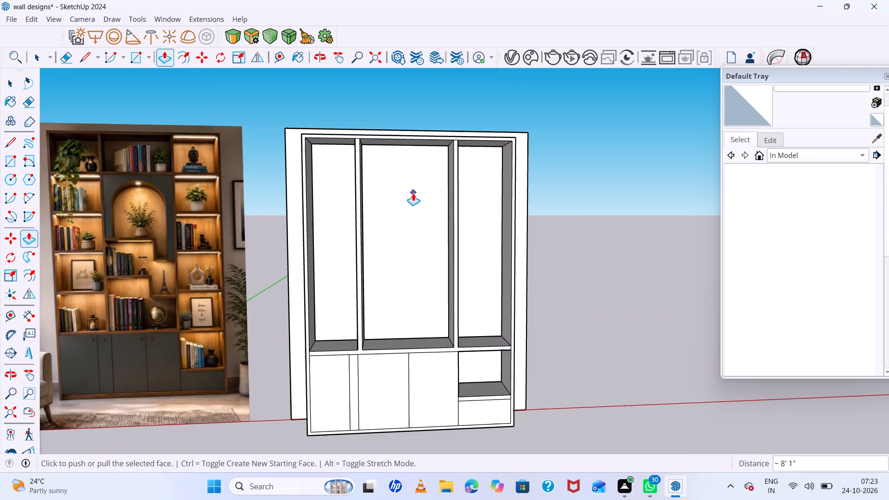
middle_drag(219, 204, 306, 224)
middle_click(306, 224)
key(space)
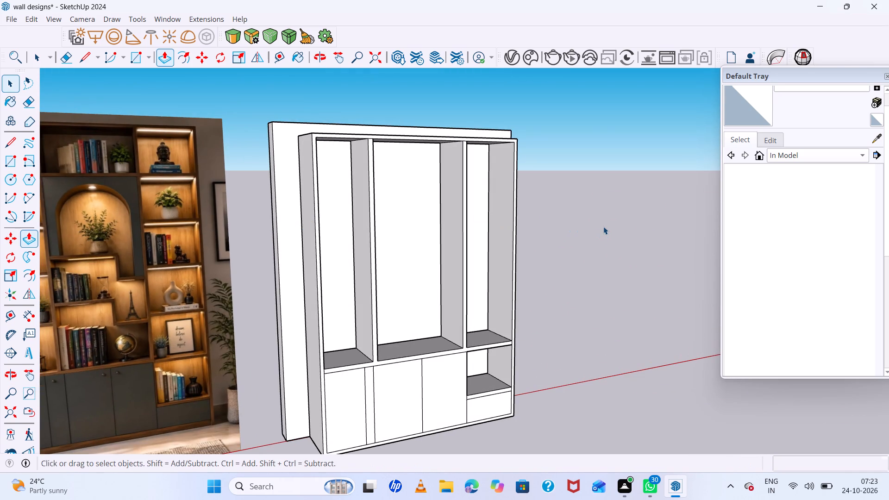
click(603, 226)
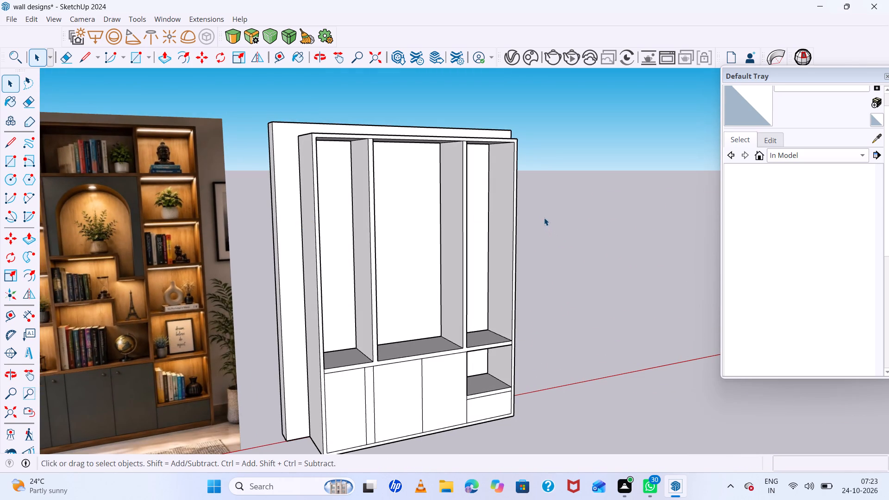
scroll(541, 209, up, 1)
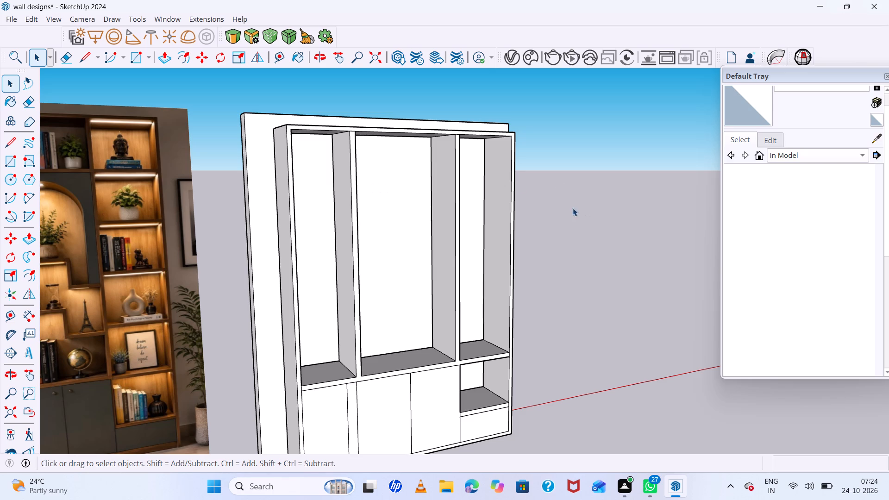
scroll(369, 233, down, 6)
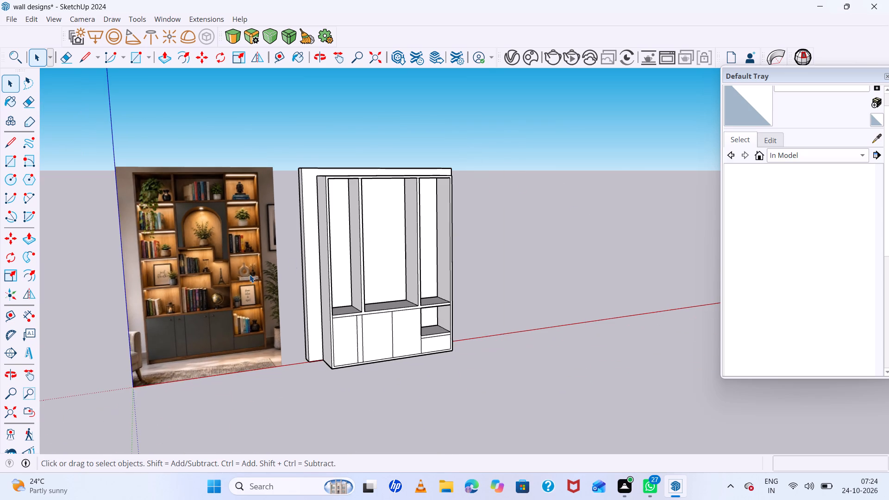
scroll(148, 278, down, 4)
middle_drag(149, 278, 168, 335)
scroll(157, 269, up, 8)
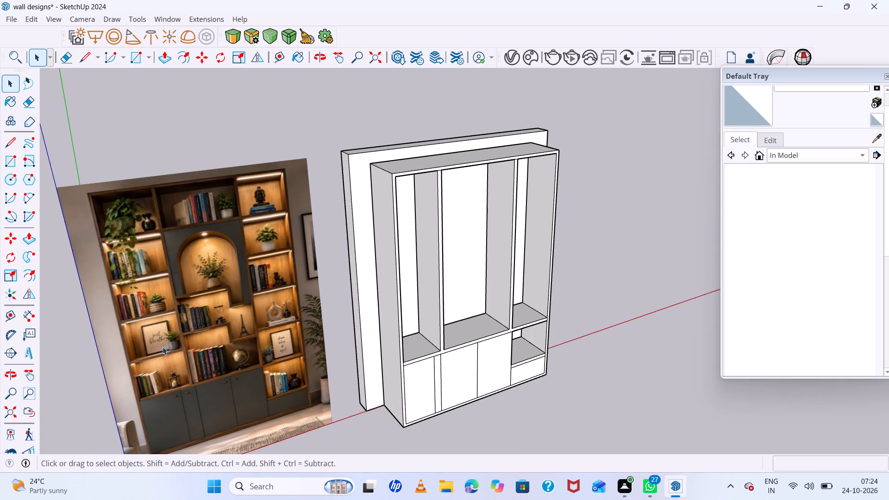
scroll(365, 306, down, 3)
middle_drag(344, 328, 289, 336)
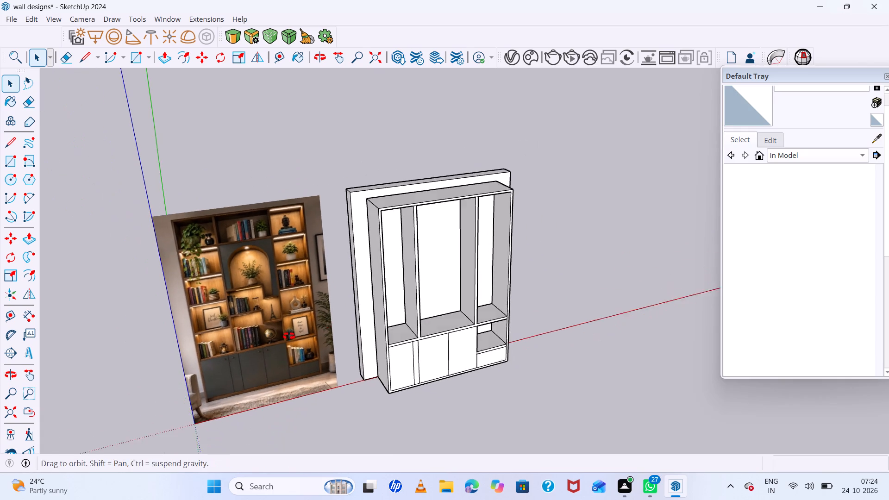
middle_drag(289, 336, 235, 342)
Copy the floor face of the narrow bay nearest the reference image up to the frame's top, dividing the distance into 5 equal spaces.
scroll(337, 331, up, 7)
click(451, 316)
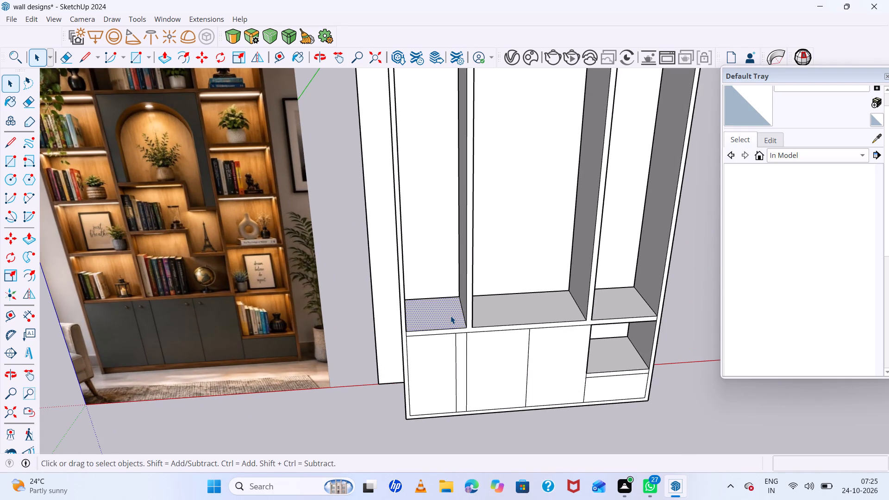
key(m)
scroll(462, 337, up, 6)
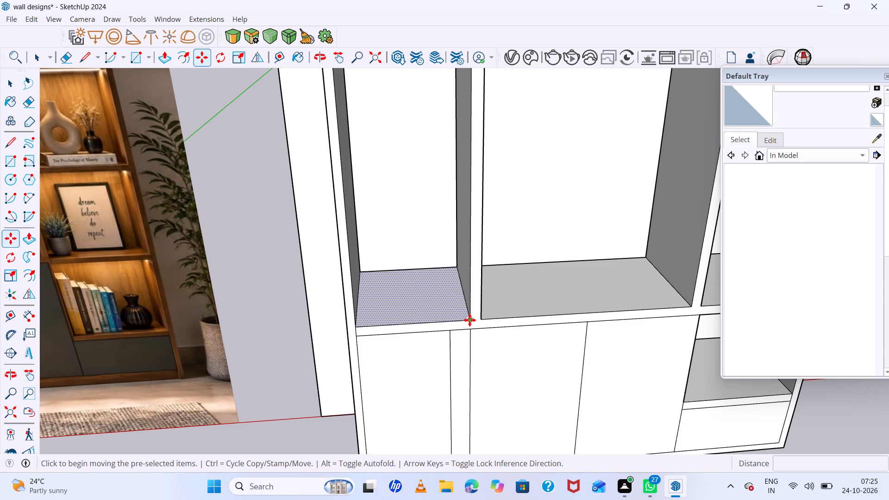
click(470, 320)
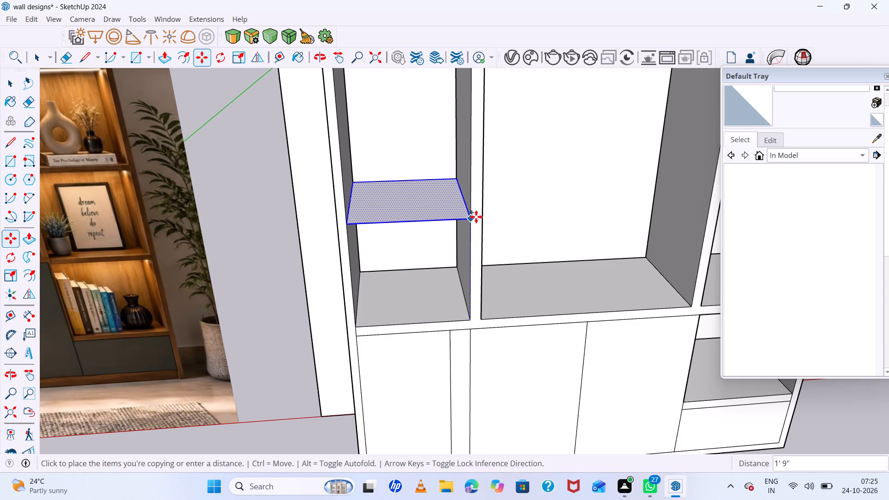
scroll(470, 227, down, 19)
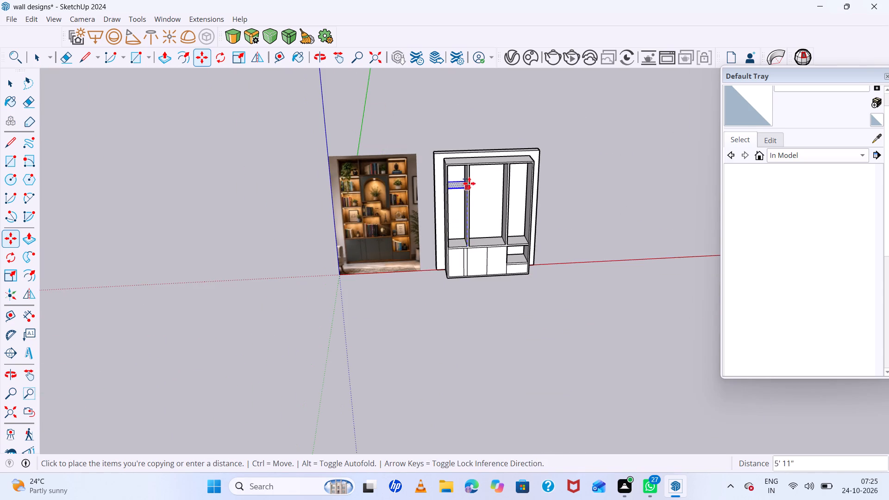
scroll(470, 162, up, 19)
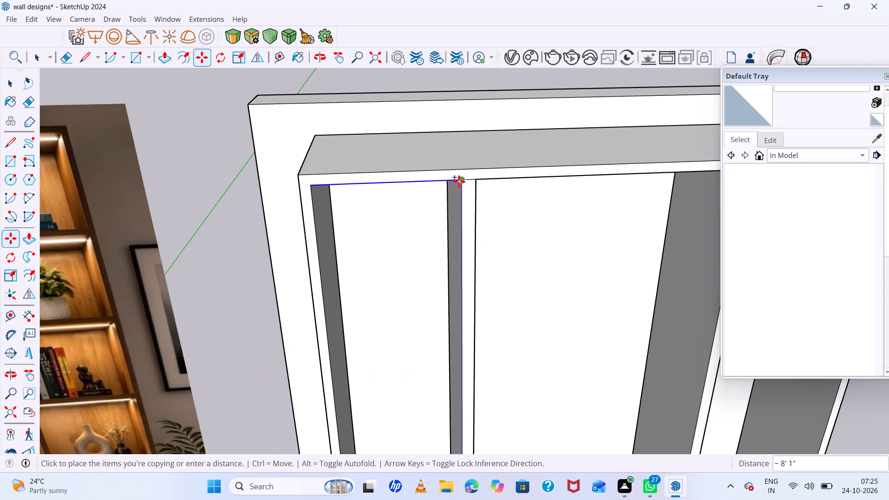
click(462, 181)
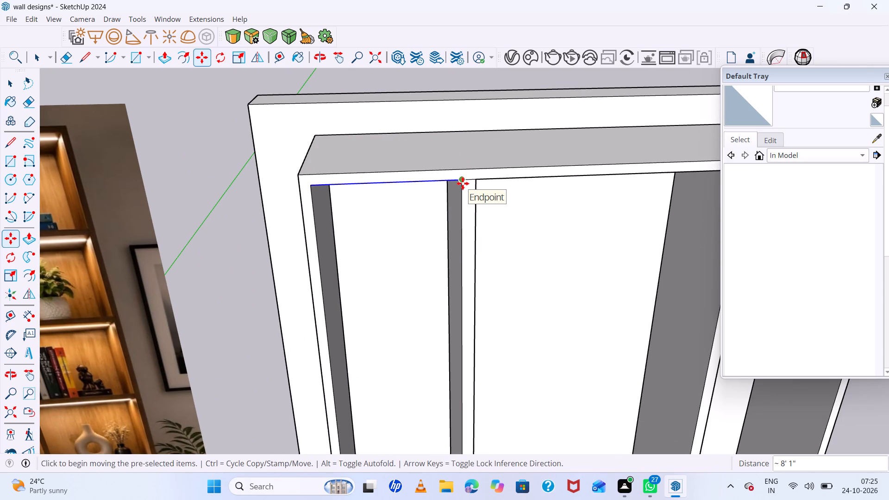
text(5/)
key(Return)
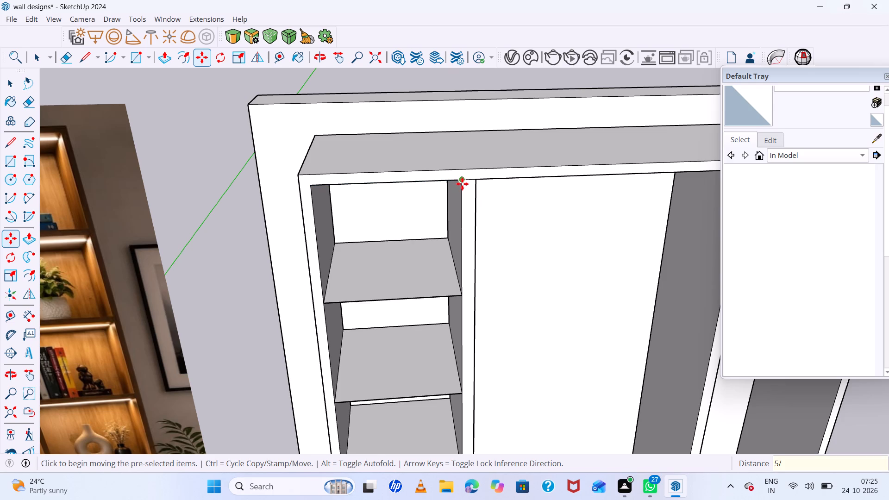
Inspect the copied shelf faces from several angles and compare their spacing with the reference image.
scroll(485, 273, down, 12)
middle_drag(494, 362, 485, 233)
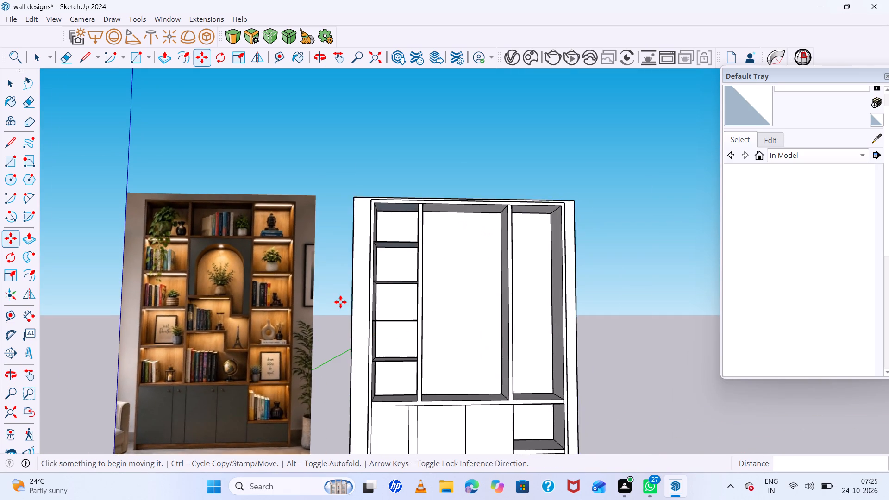
scroll(340, 302, up, 5)
scroll(419, 340, down, 5)
middle_drag(424, 339, 422, 393)
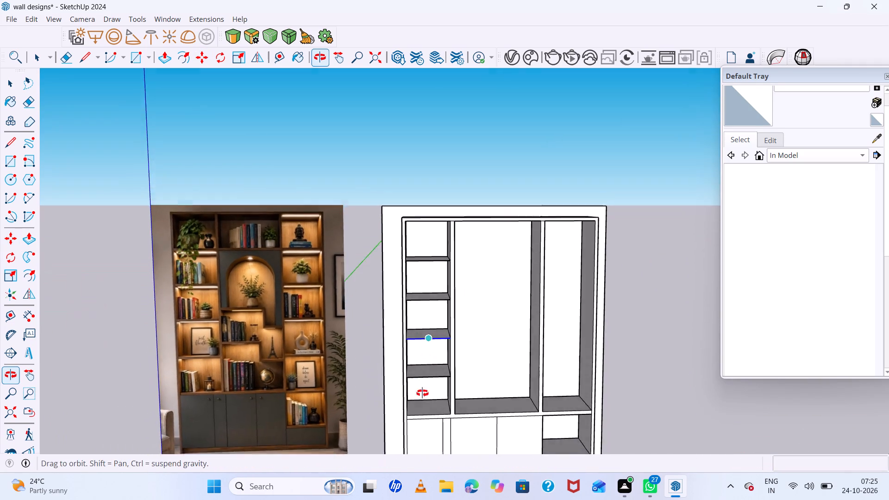
middle_drag(422, 393, 421, 409)
middle_click(421, 409)
scroll(465, 345, up, 5)
middle_drag(442, 304, 545, 287)
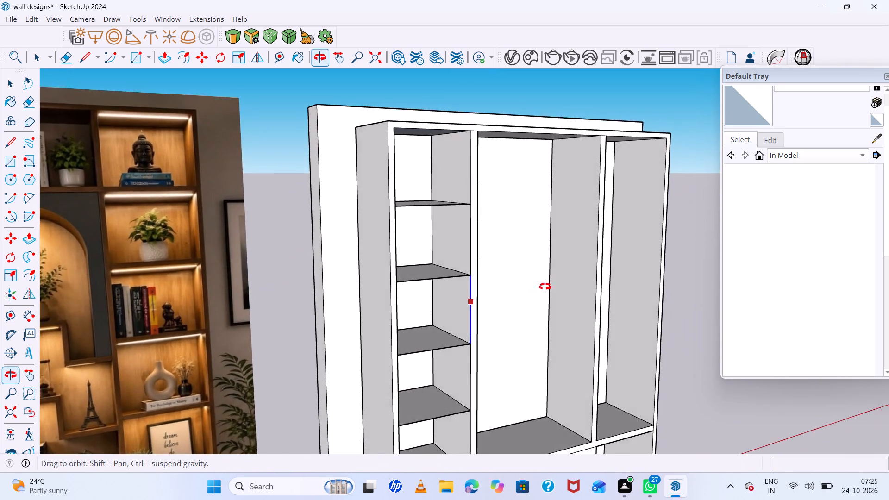
middle_drag(545, 287, 370, 427)
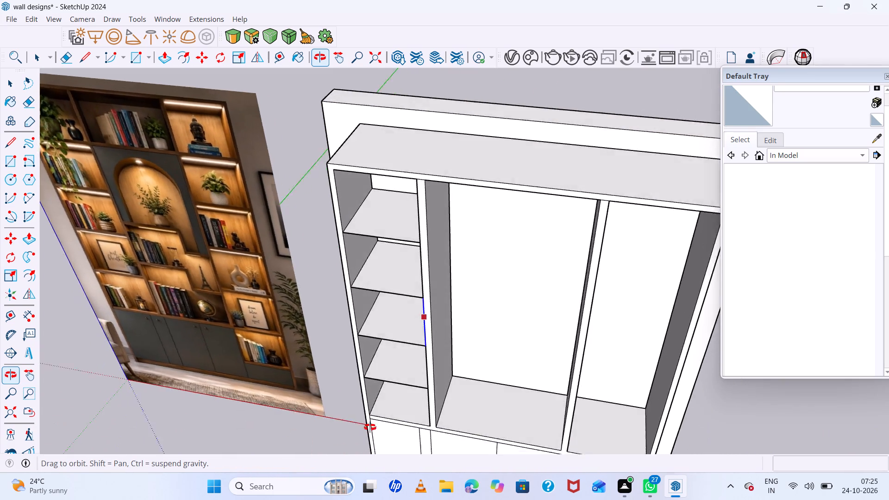
middle_drag(370, 427, 480, 302)
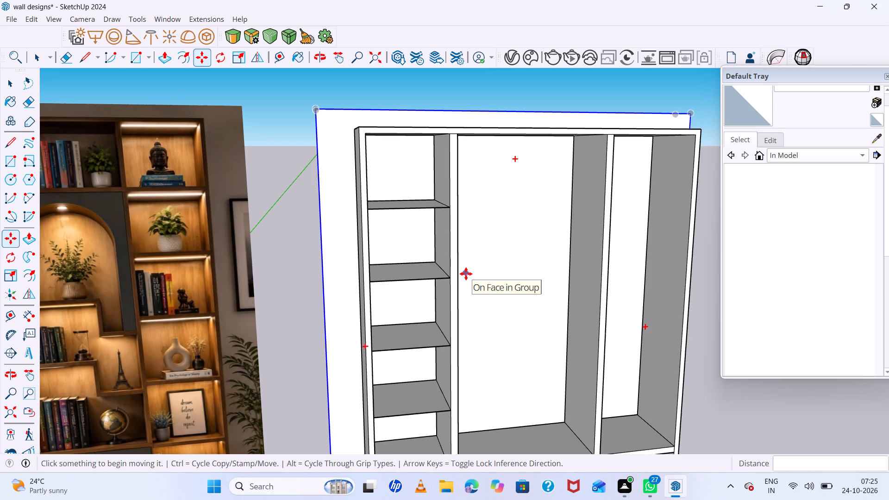
scroll(469, 294, up, 1)
scroll(470, 303, down, 6)
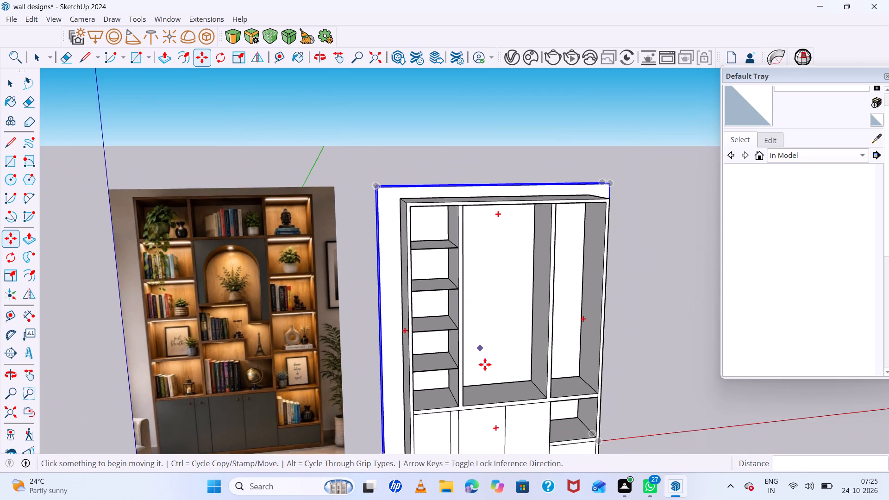
middle_drag(485, 362, 478, 322)
scroll(423, 390, up, 6)
Push/Pull the lowest shelf face in the narrow bay by 0.5" to give it thickness.
key(space)
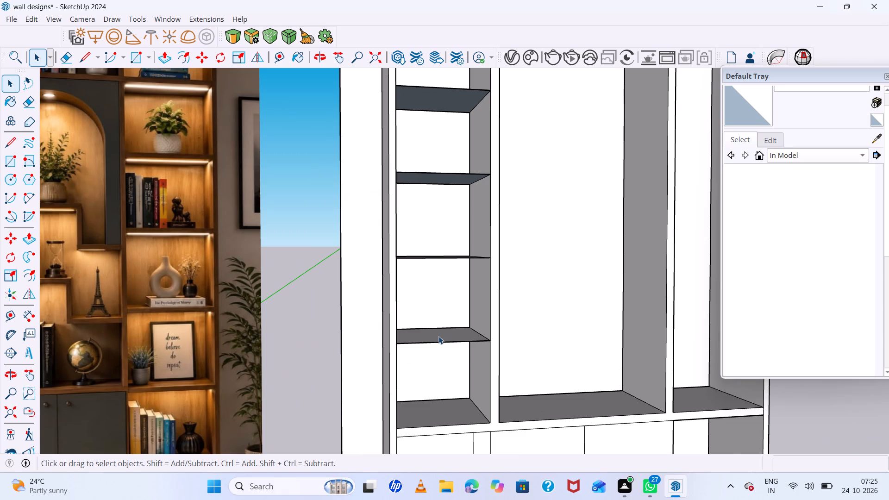
scroll(438, 336, up, 5)
middle_drag(438, 336, 409, 441)
click(435, 370)
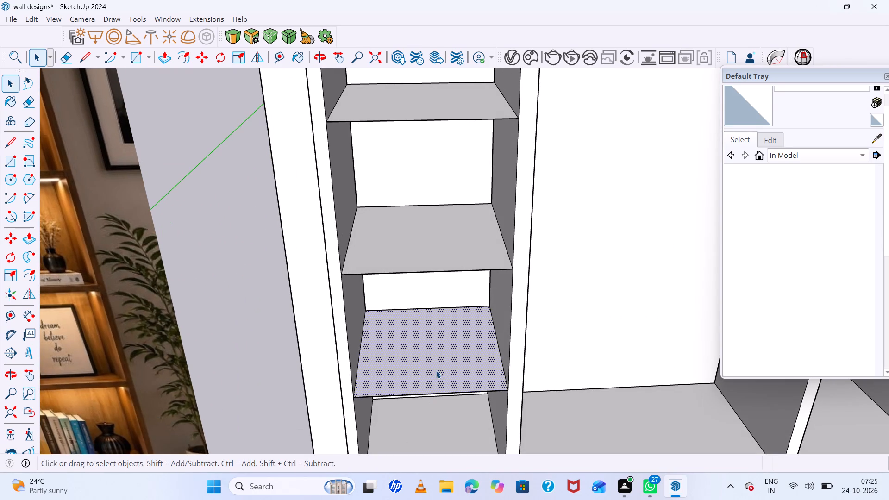
key(p)
click(439, 366)
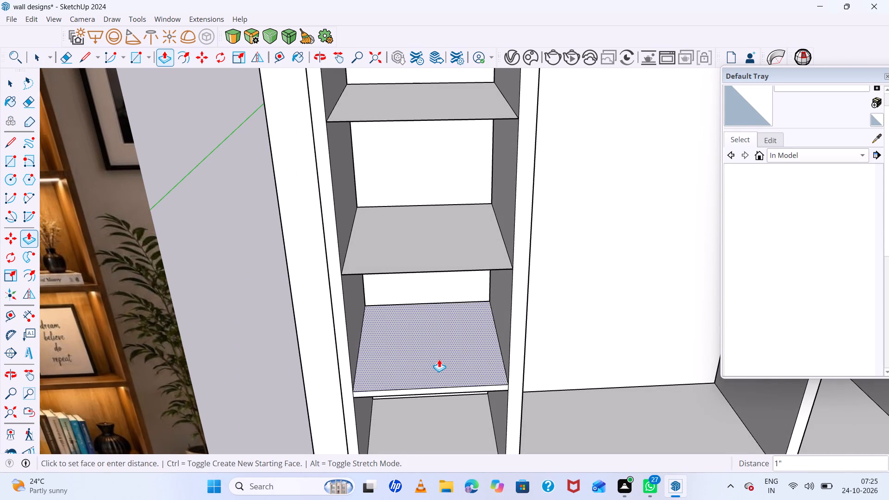
text(.5)
key(Return)
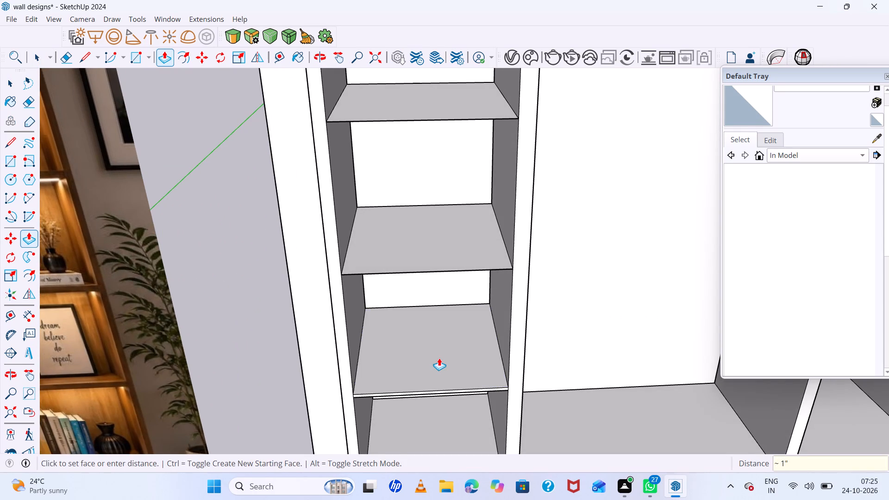
Push/Pull the three remaining shelf faces in the narrow bay by the same 0.5" thickness.
double_click(428, 256)
scroll(430, 323, down, 4)
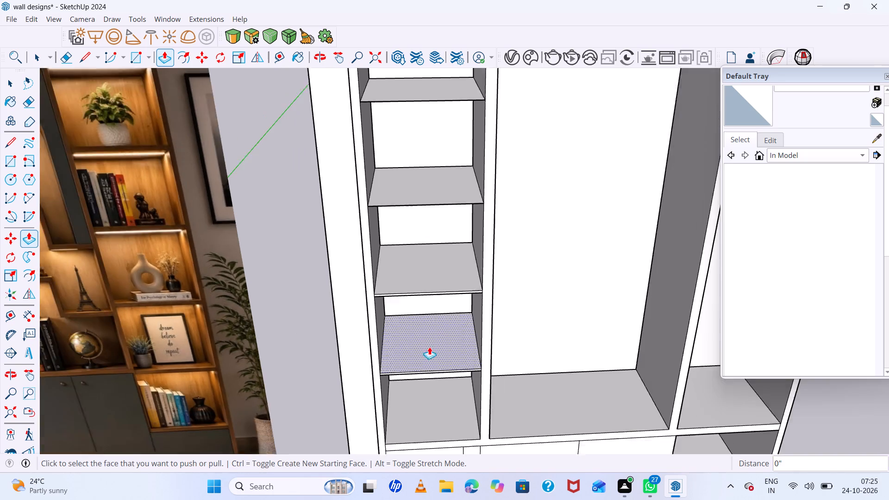
scroll(429, 347, down, 1)
middle_drag(449, 353, 458, 257)
middle_click(458, 257)
scroll(447, 182, up, 6)
middle_drag(445, 182, 429, 284)
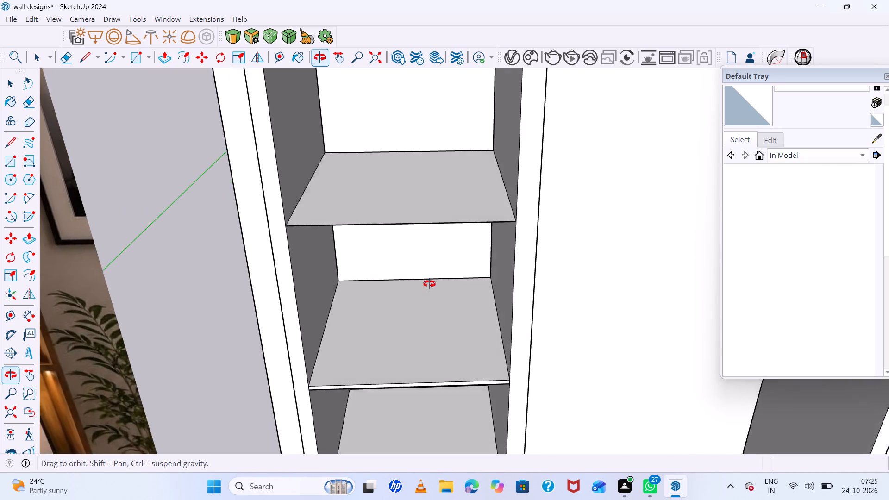
middle_drag(429, 284, 426, 304)
double_click(426, 226)
scroll(423, 230, down, 6)
scroll(441, 299, down, 5)
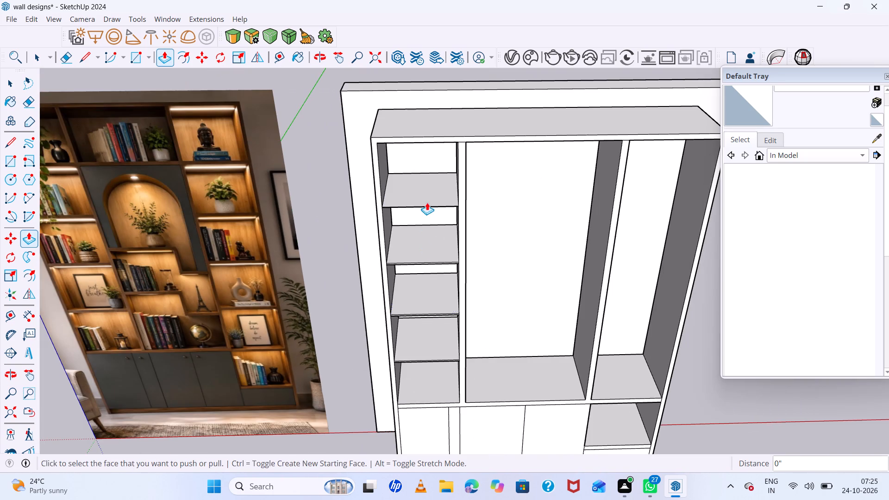
triple_click(428, 195)
scroll(401, 248, down, 5)
key(space)
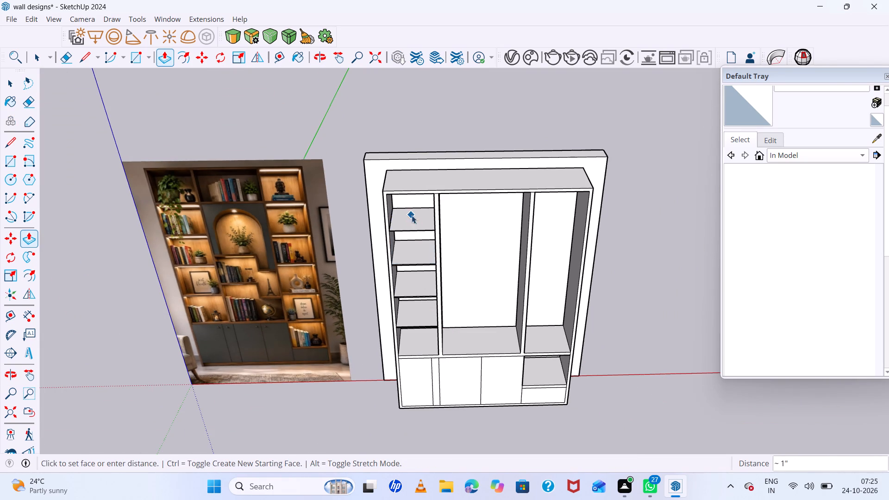
Examine the thickened shelves in the narrow bay from several angles and compare the open bays with the reference image.
scroll(433, 220, up, 6)
middle_drag(451, 275, 456, 186)
middle_click(455, 182)
scroll(353, 171, down, 10)
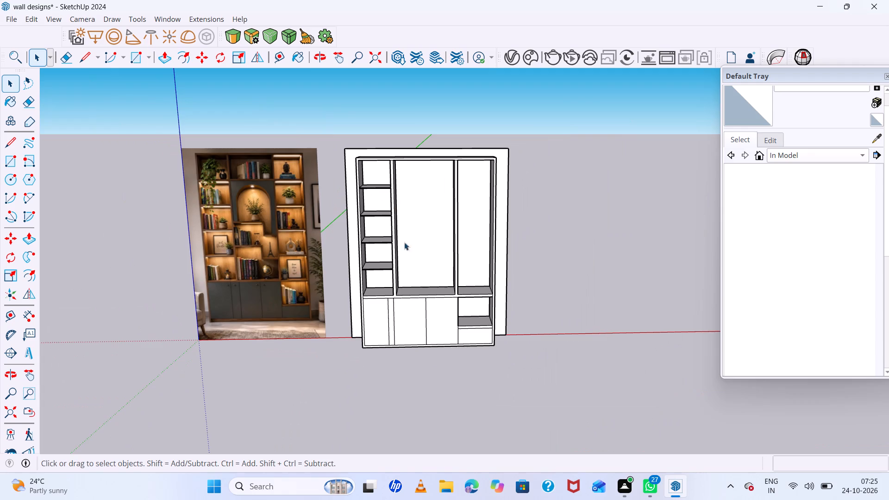
scroll(408, 262, up, 4)
middle_drag(408, 262, 426, 246)
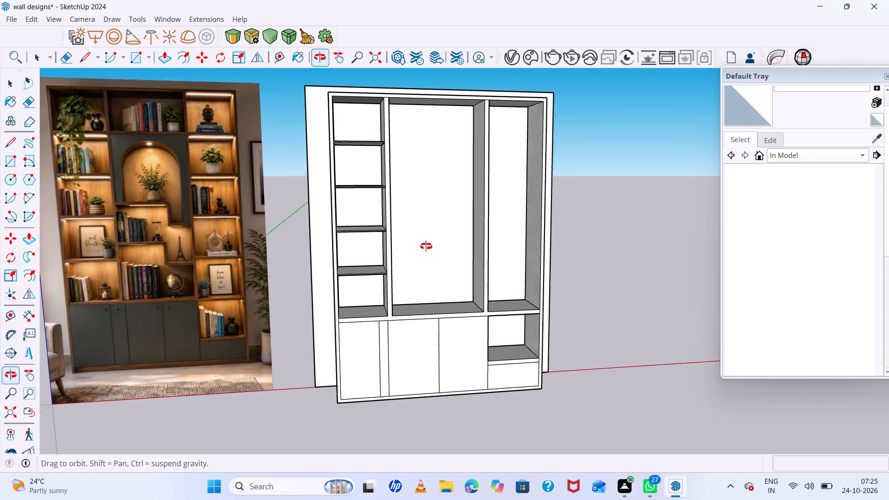
middle_drag(426, 246, 400, 250)
scroll(368, 262, up, 6)
middle_drag(381, 317, 385, 404)
scroll(360, 285, up, 5)
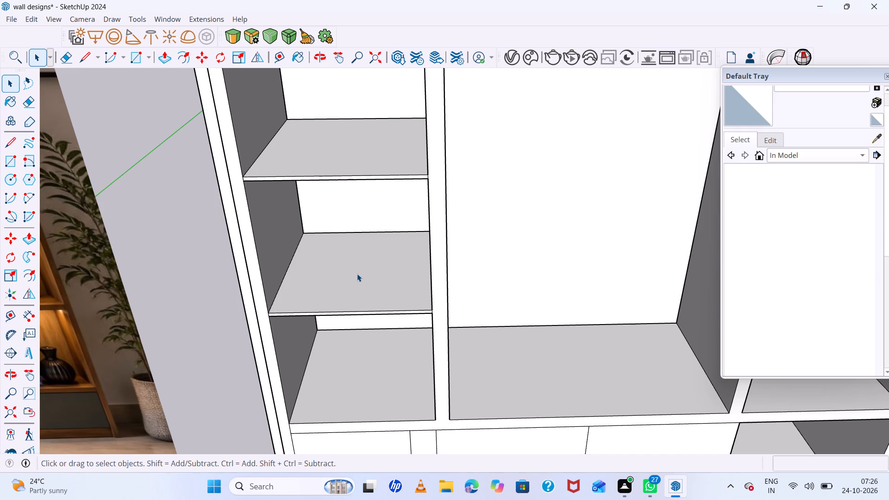
scroll(357, 274, up, 1)
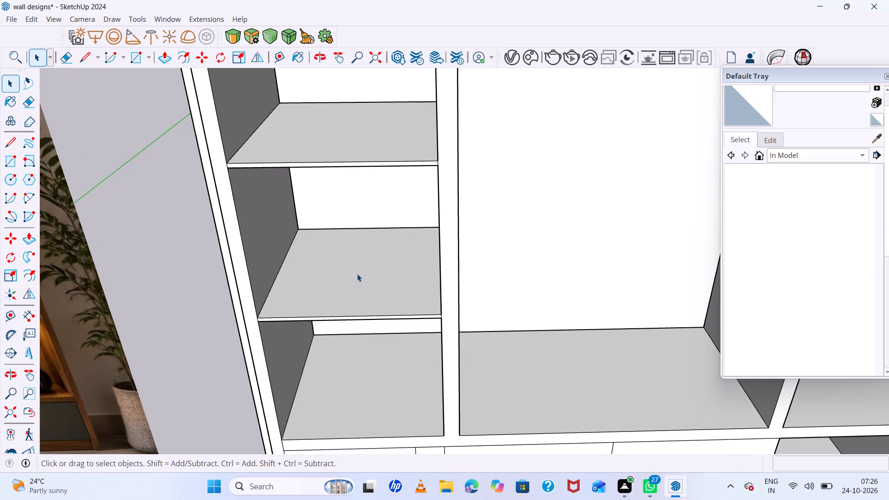
scroll(357, 274, down, 5)
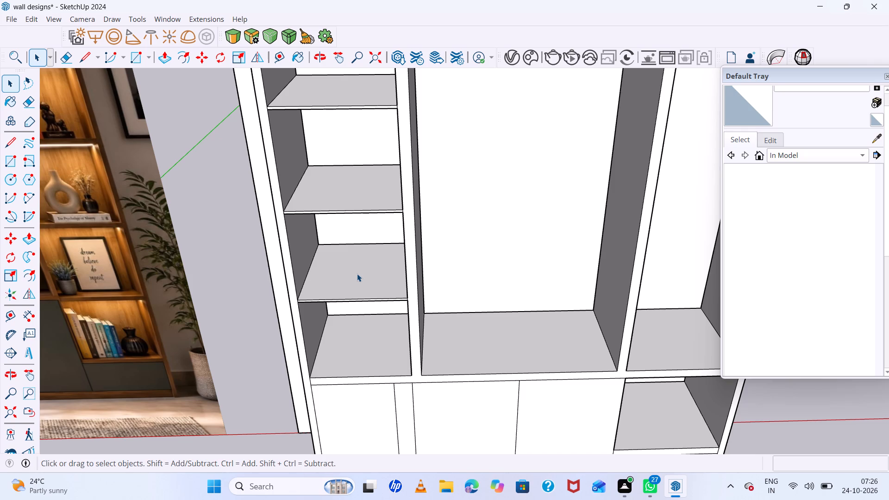
scroll(357, 274, up, 5)
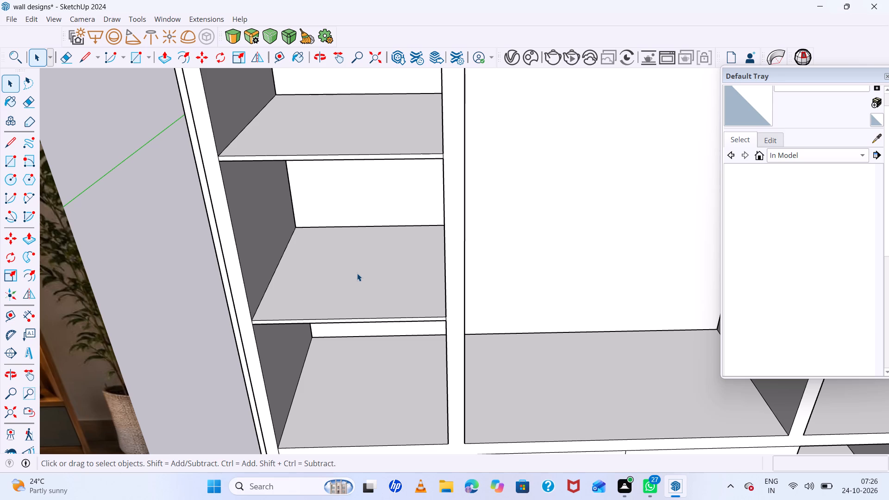
scroll(353, 263, down, 4)
scroll(353, 263, up, 1)
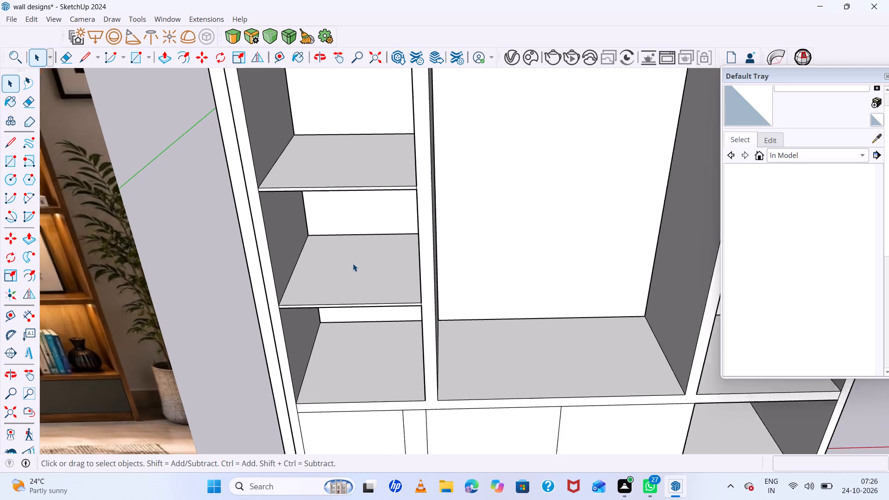
scroll(353, 263, up, 3)
middle_drag(354, 263, 270, 219)
middle_click(270, 219)
scroll(321, 255, down, 8)
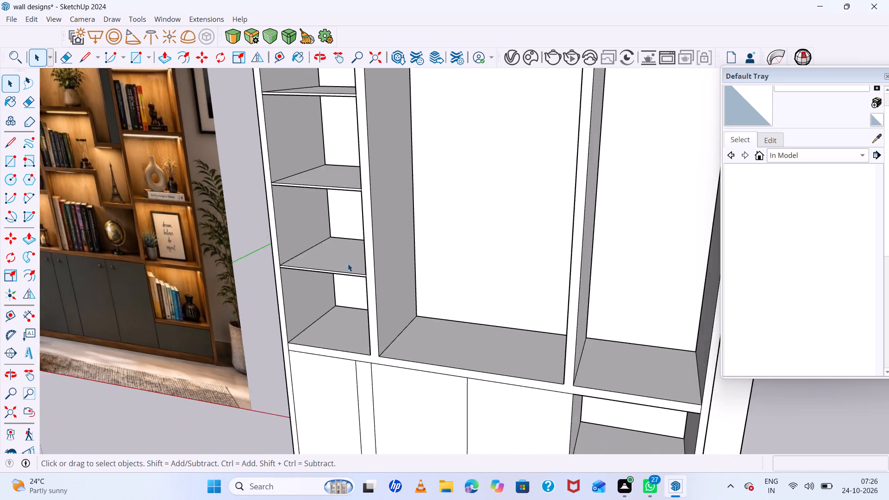
scroll(348, 263, down, 10)
middle_drag(363, 265, 467, 272)
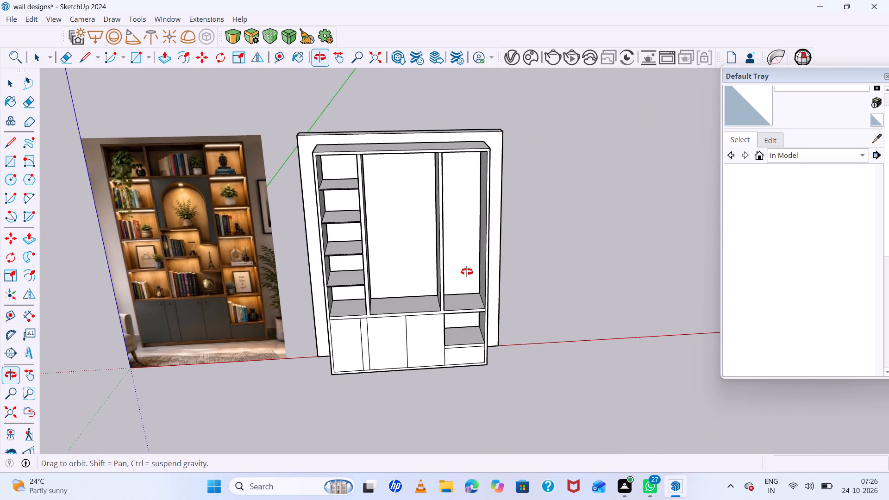
middle_drag(467, 272, 467, 271)
scroll(394, 134, up, 6)
middle_drag(448, 192, 445, 146)
scroll(377, 237, up, 5)
middle_drag(323, 212, 325, 200)
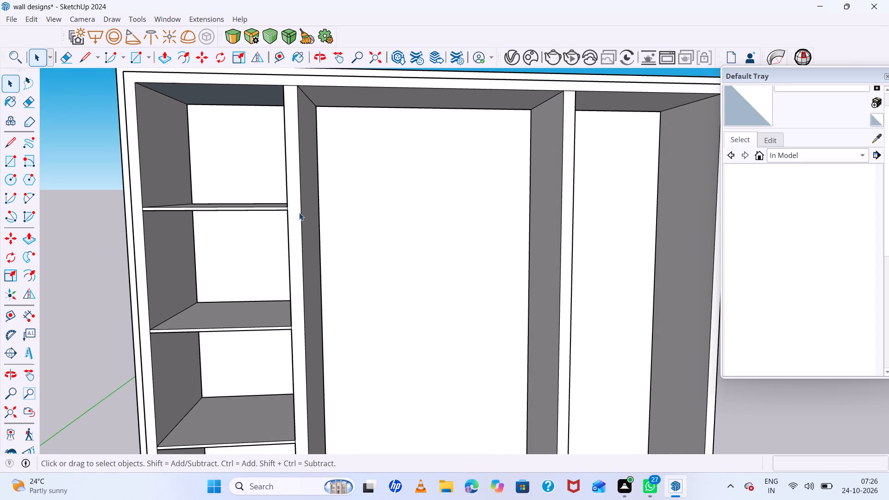
scroll(298, 212, up, 5)
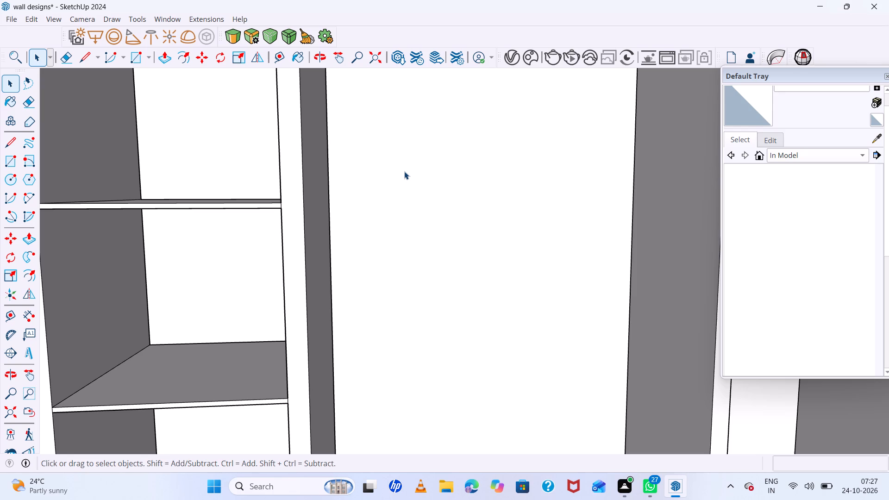
scroll(436, 218, down, 8)
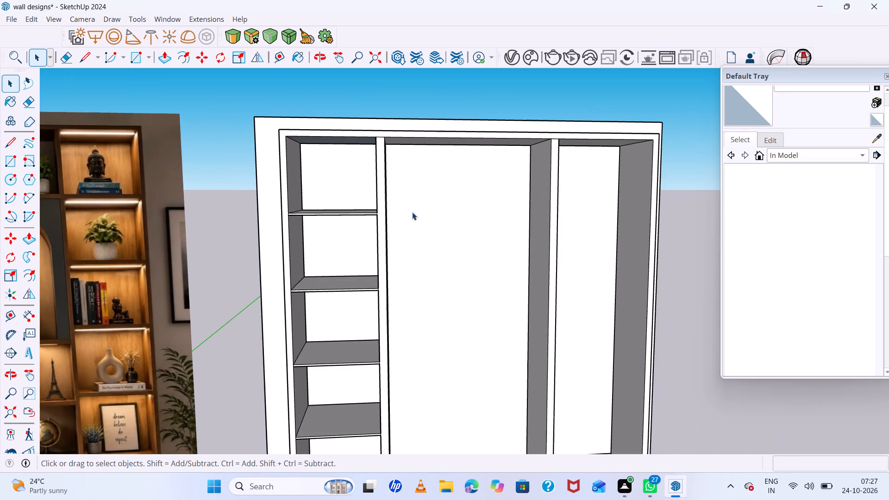
scroll(414, 212, up, 6)
middle_drag(397, 227, 285, 229)
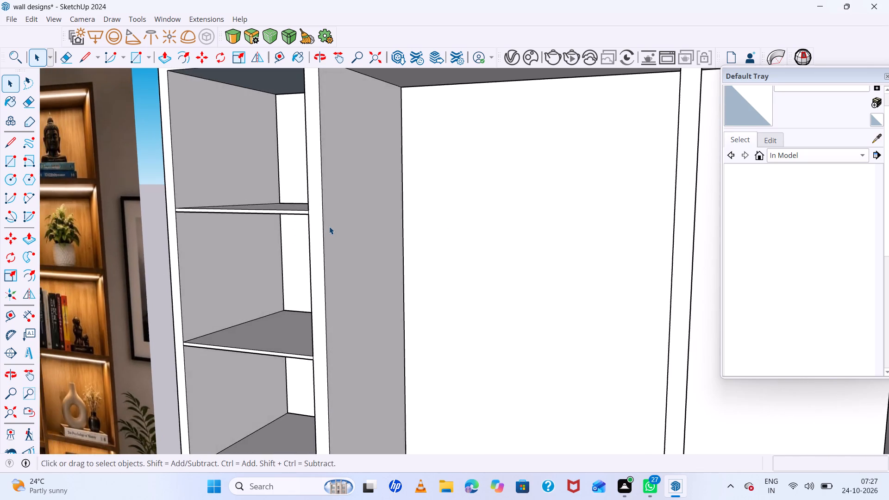
scroll(329, 226, down, 8)
middle_drag(368, 231, 267, 215)
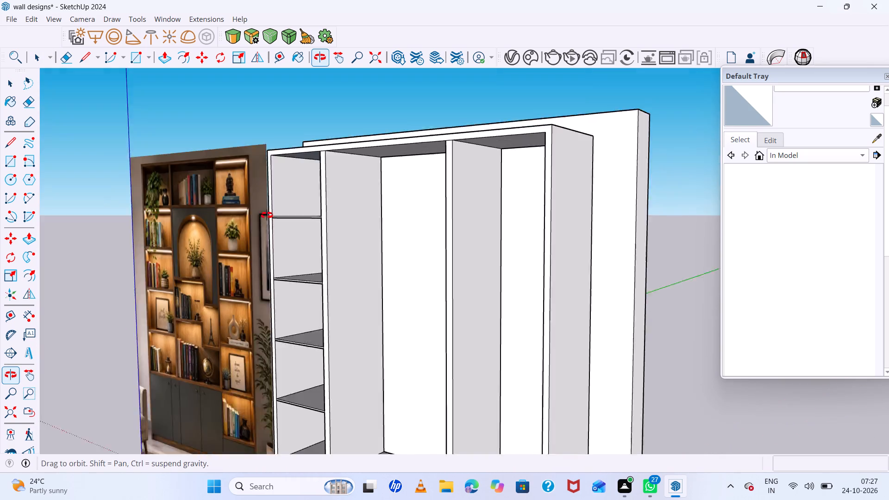
middle_drag(267, 215, 256, 213)
scroll(384, 225, down, 5)
middle_drag(284, 218, 575, 245)
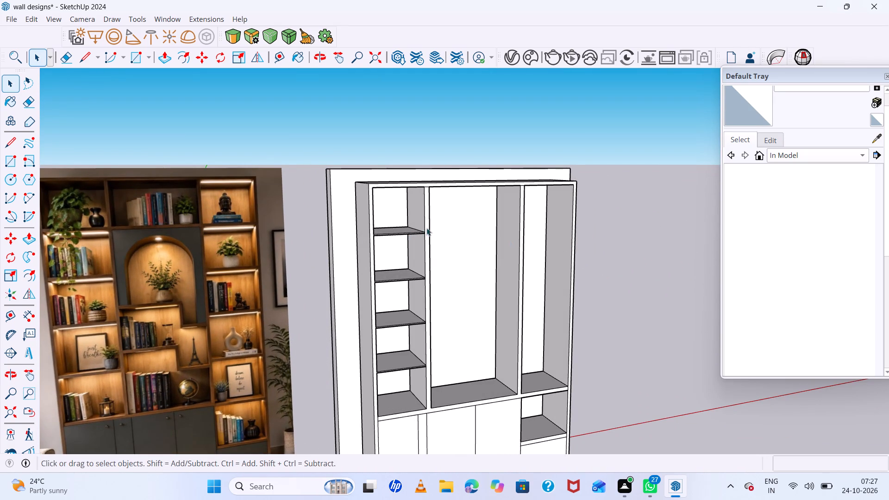
middle_drag(464, 230, 300, 223)
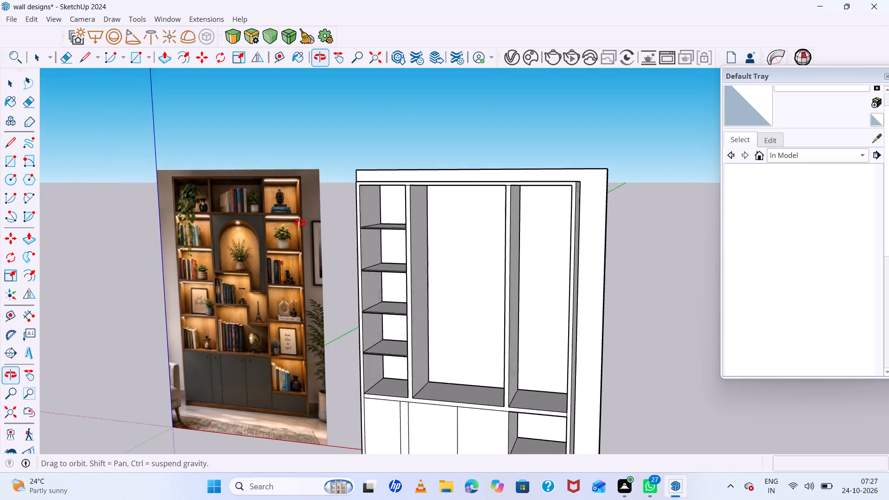
middle_drag(300, 223, 231, 220)
scroll(432, 216, up, 8)
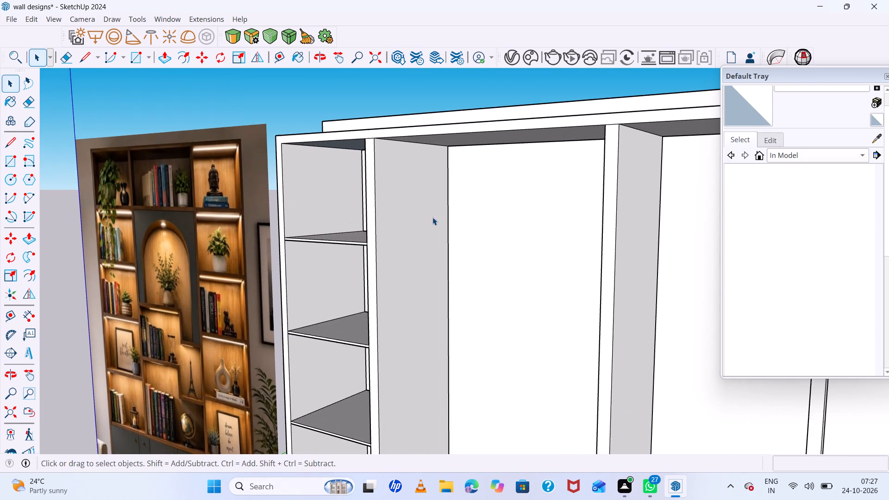
scroll(432, 217, up, 6)
scroll(432, 217, down, 8)
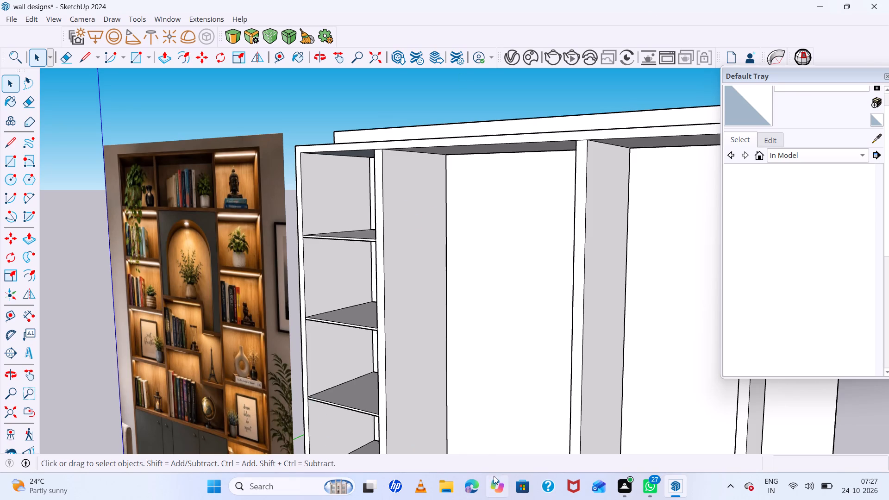
scroll(335, 225, up, 7)
middle_drag(520, 340, 654, 363)
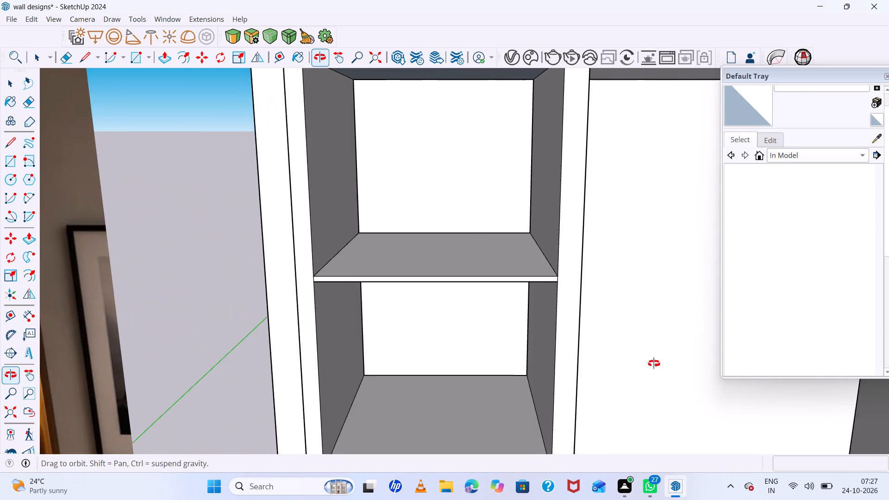
middle_drag(654, 363, 516, 408)
middle_click(516, 408)
scroll(433, 329, up, 6)
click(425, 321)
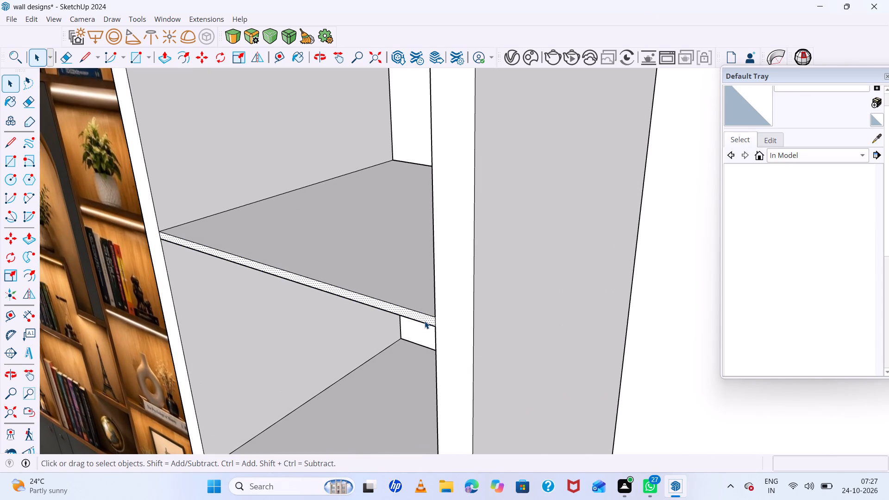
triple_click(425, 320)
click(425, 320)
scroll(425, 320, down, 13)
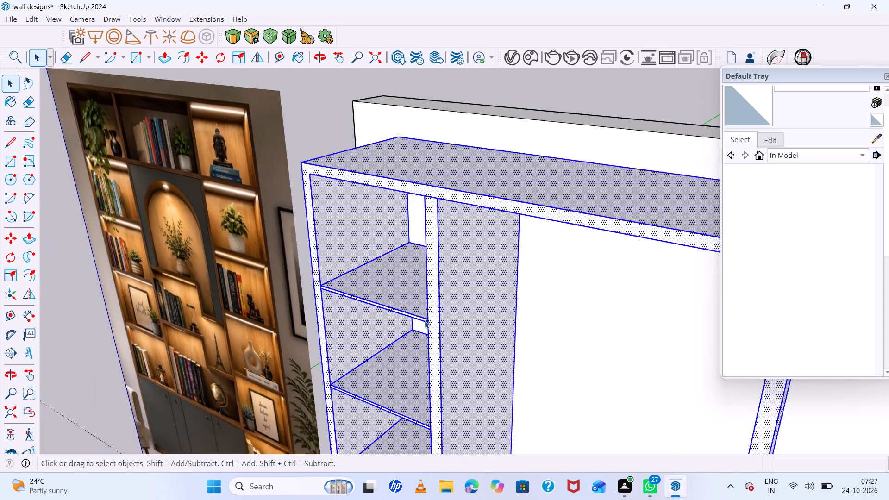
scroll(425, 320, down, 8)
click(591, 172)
Copy the top face of the uppermost shelf in the narrow bay straight across into the wide middle bay, against its partition.
scroll(446, 326, up, 6)
middle_drag(446, 327, 452, 312)
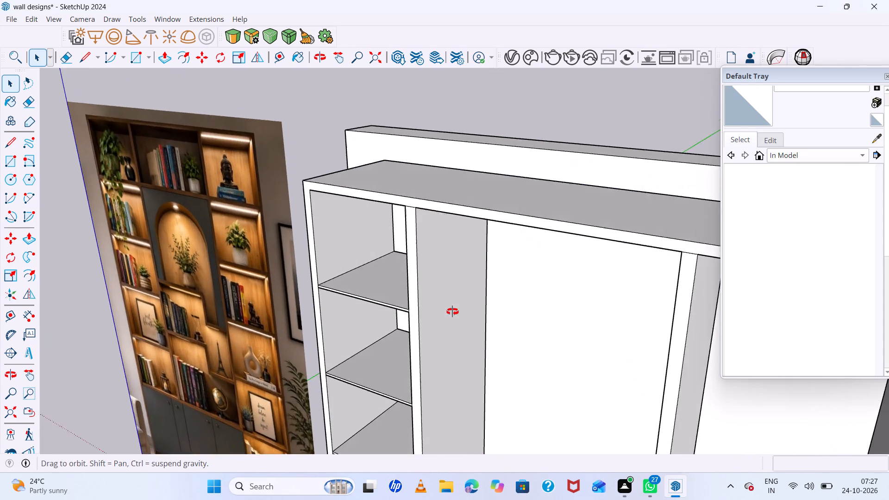
middle_drag(452, 312, 458, 284)
scroll(398, 326, up, 6)
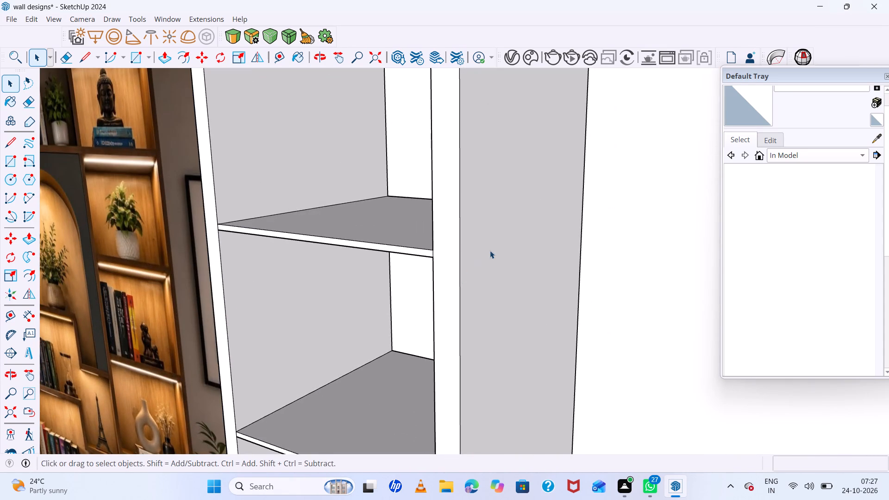
middle_drag(479, 248, 448, 244)
middle_click(448, 244)
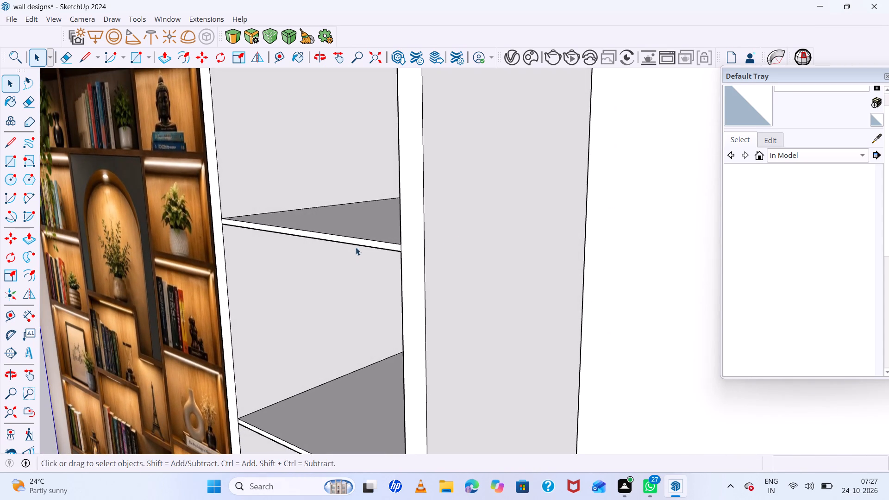
triple_click(369, 230)
scroll(369, 230, down, 4)
click(369, 230)
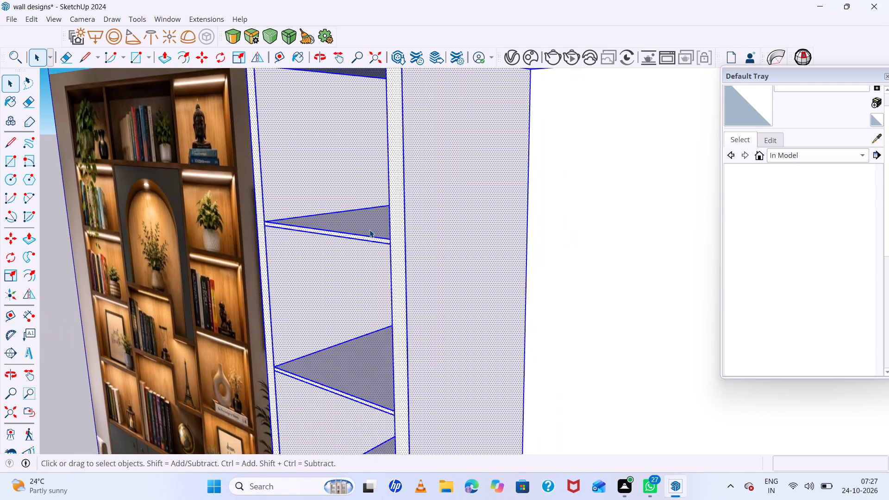
scroll(369, 230, down, 5)
middle_drag(369, 230, 551, 216)
scroll(469, 235, up, 1)
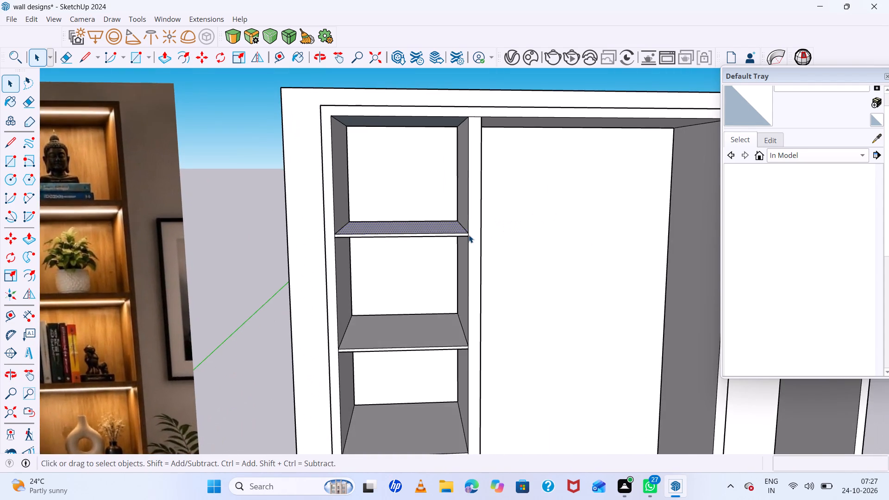
scroll(469, 235, up, 2)
key(m)
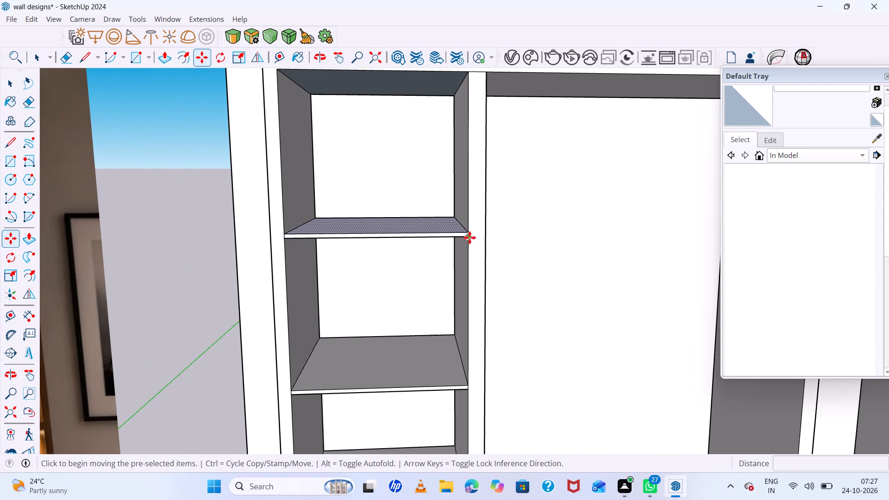
click(466, 234)
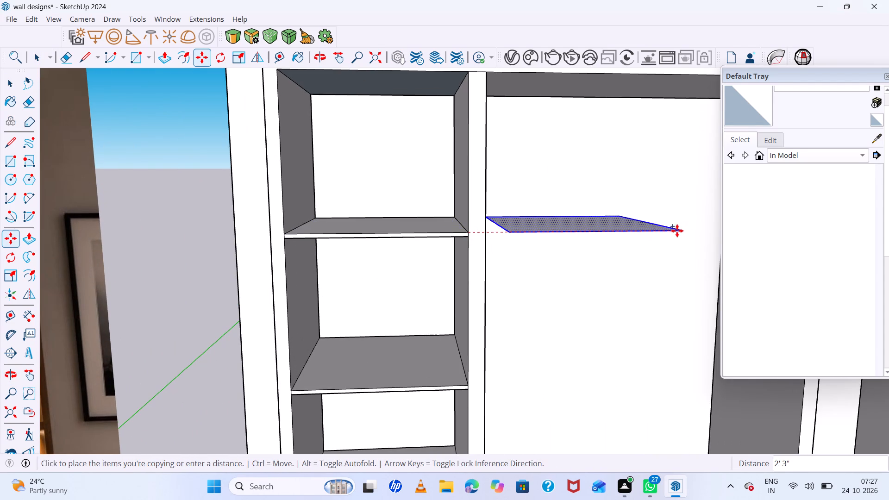
click(657, 231)
Copy the shelf face from the middle bay across into the far bay at the same height, between its partition and the frame side.
scroll(379, 265, down, 6)
middle_drag(500, 274, 373, 324)
scroll(493, 252, up, 6)
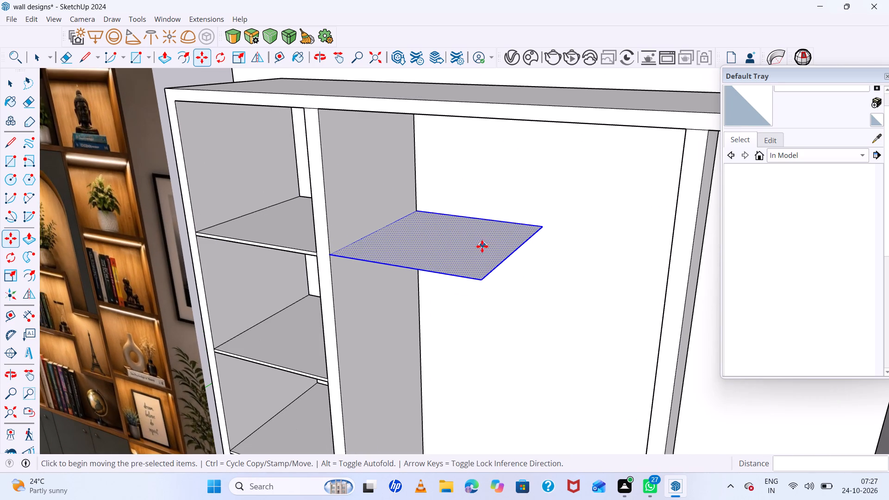
click(478, 279)
scroll(429, 282, down, 10)
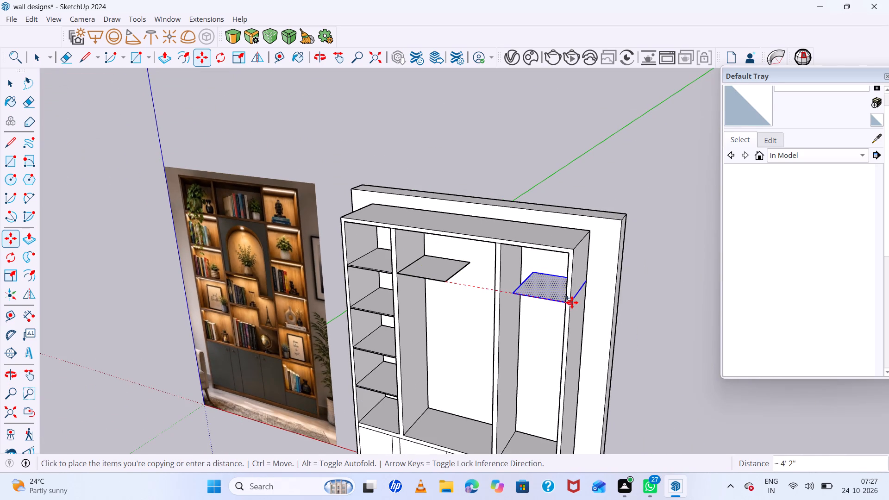
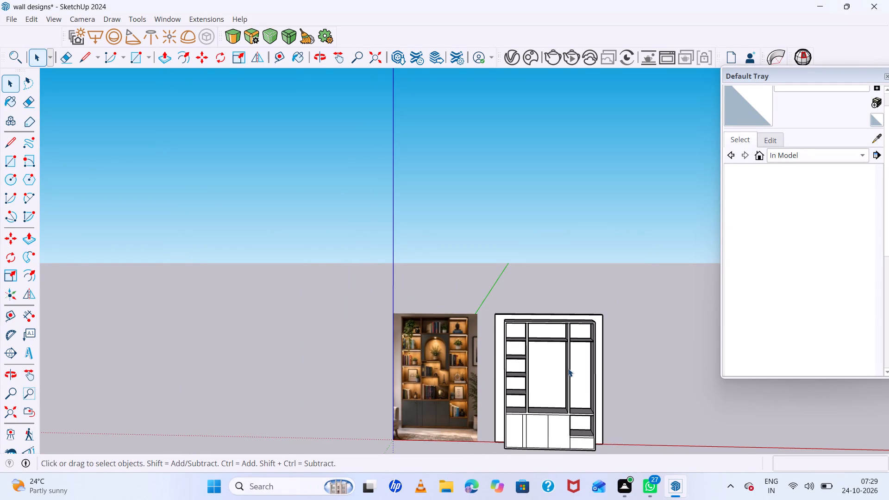
Examine the bays of the bookshelf model from the front and compare them with the reference image.
scroll(568, 369, up, 3)
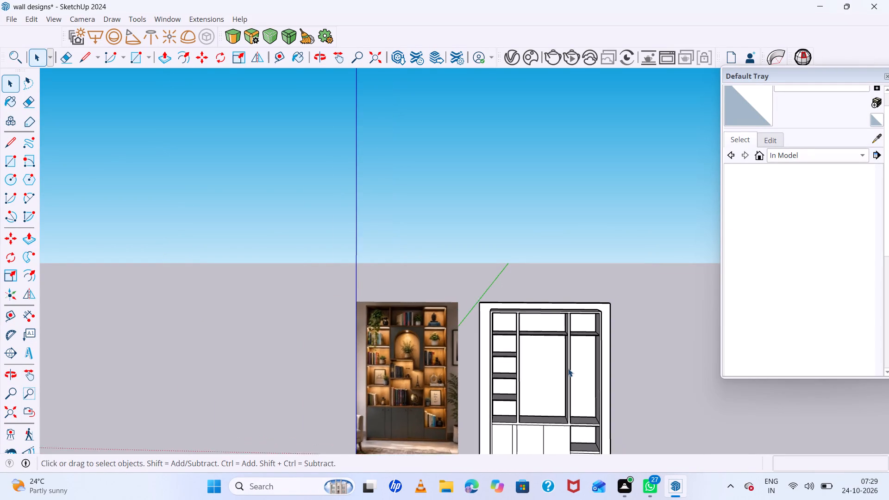
scroll(568, 369, down, 6)
middle_drag(568, 369, 577, 396)
scroll(565, 364, up, 9)
middle_drag(587, 368, 586, 347)
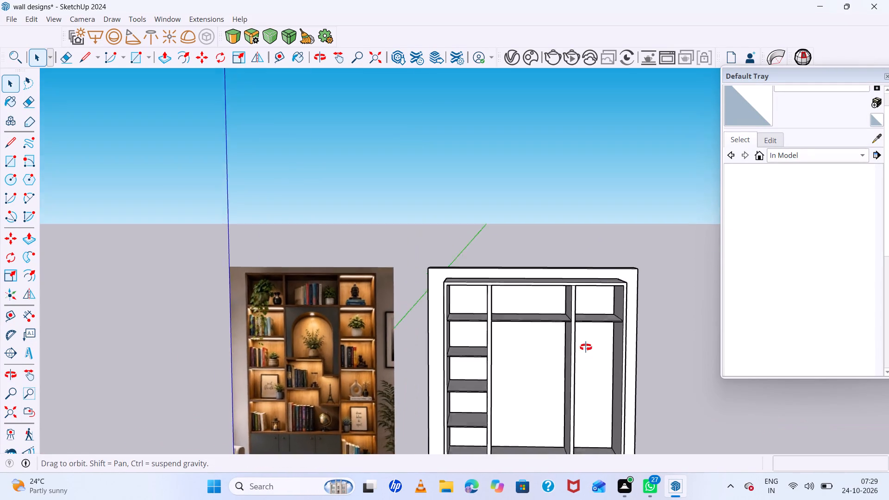
middle_drag(586, 347, 590, 320)
middle_drag(590, 319, 592, 312)
middle_click(595, 307)
middle_drag(596, 306, 604, 302)
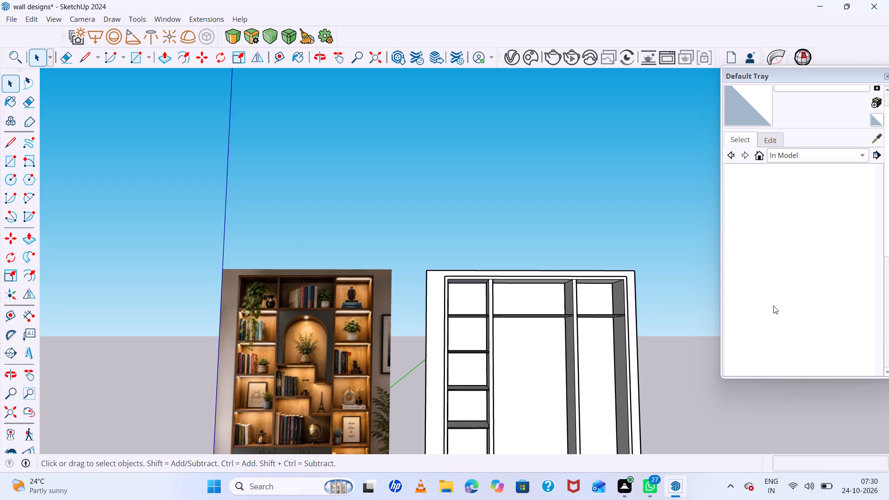
Push/Pull the underside of the wide middle bay's upper shelf down by 2' 11" to form a solid block.
scroll(562, 312, down, 5)
middle_drag(592, 356, 515, 312)
middle_click(515, 312)
scroll(548, 324, up, 7)
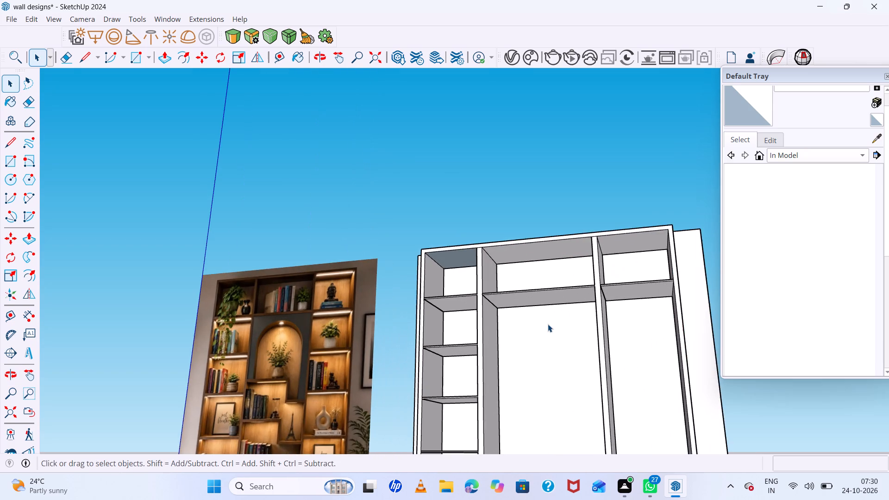
scroll(549, 321, up, 6)
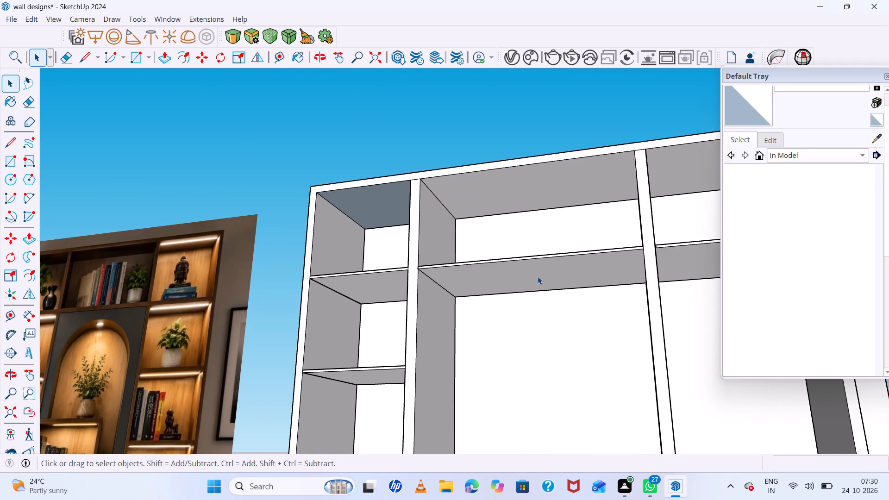
click(538, 275)
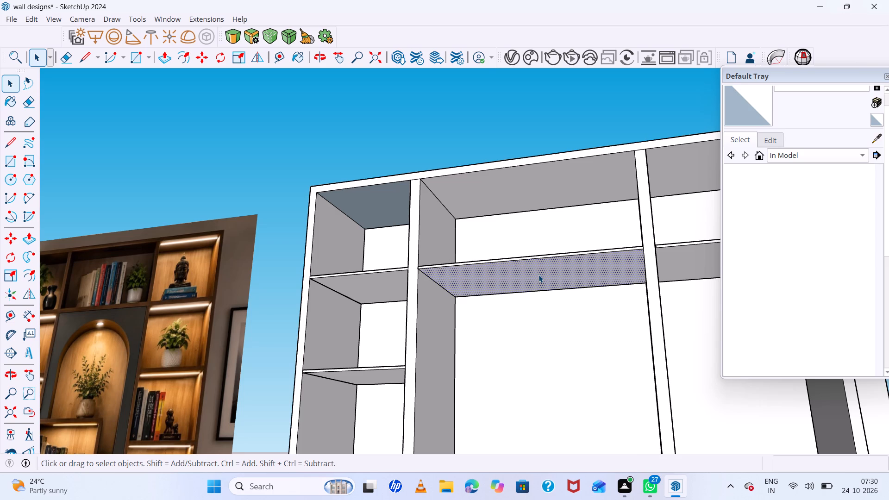
scroll(577, 274, down, 8)
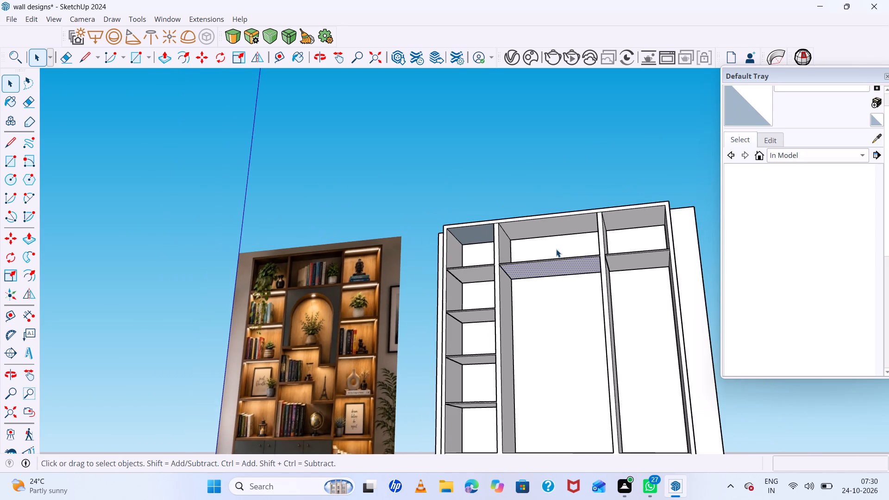
middle_drag(595, 290, 602, 297)
scroll(579, 273, up, 5)
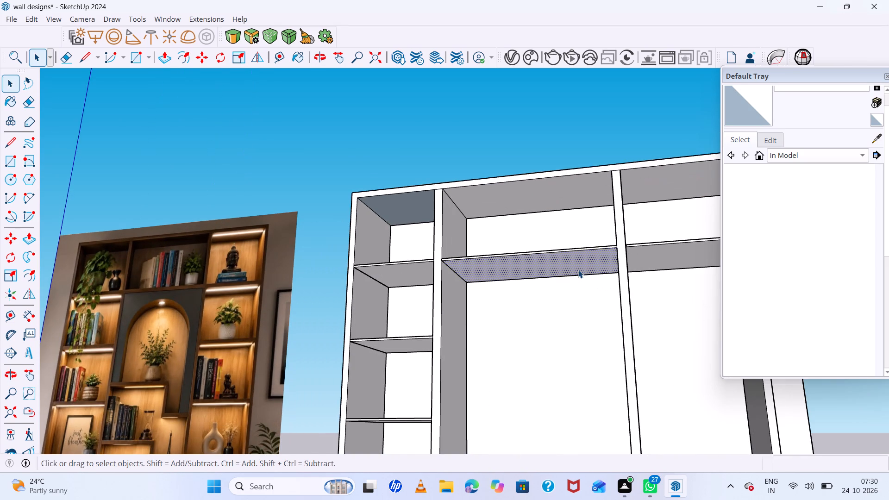
key(p)
click(576, 262)
scroll(576, 339, down, 4)
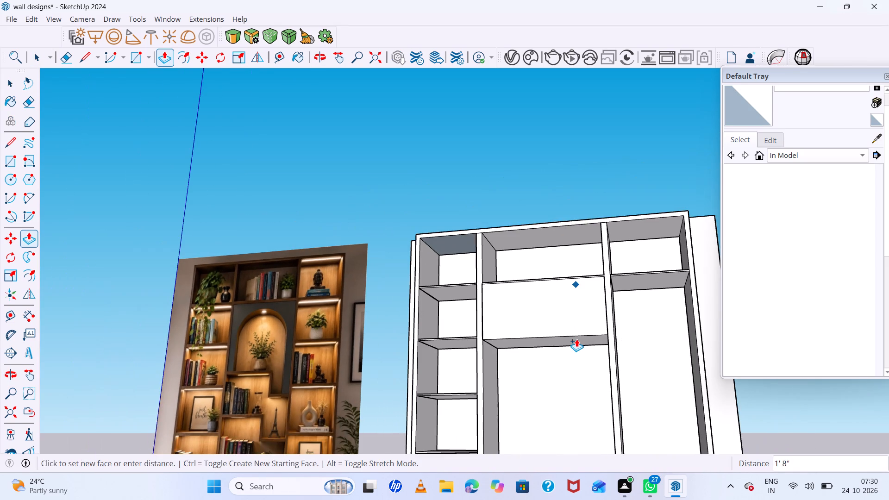
click(576, 384)
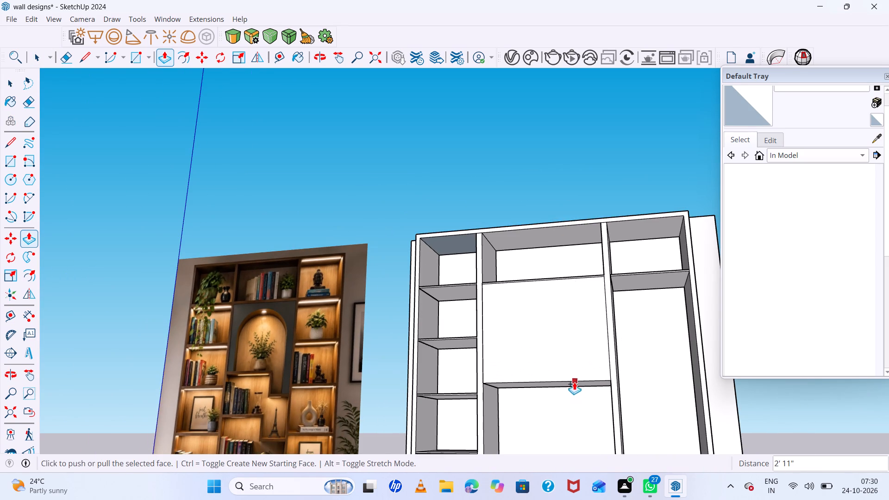
Offset the front face of the middle bay's block inward by about 6".
scroll(515, 323, up, 5)
middle_drag(515, 321, 557, 380)
key(space)
click(539, 338)
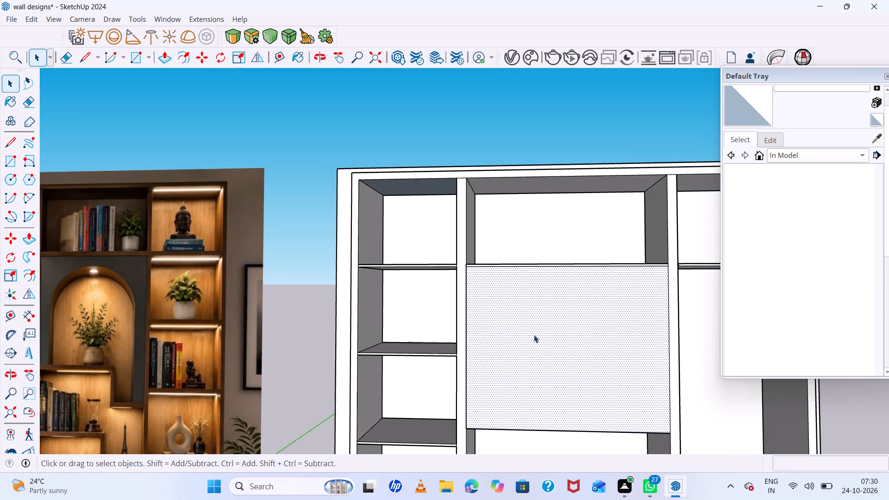
scroll(519, 330, down, 5)
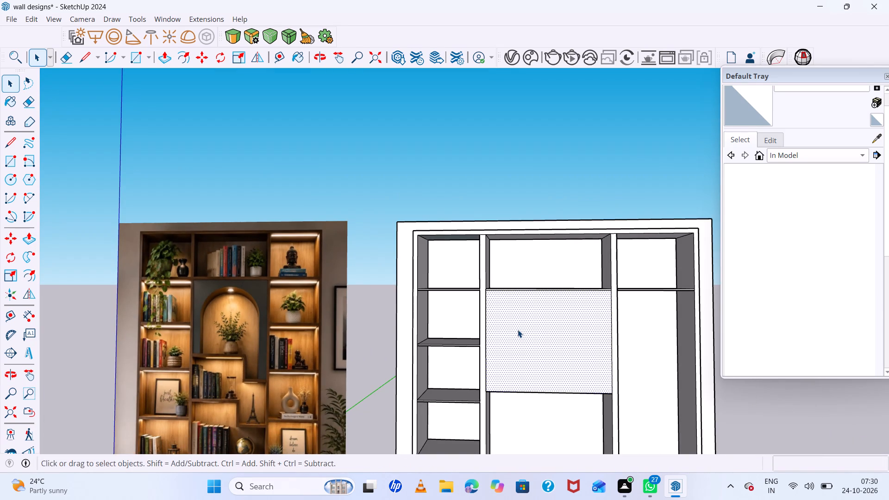
key(f)
click(488, 334)
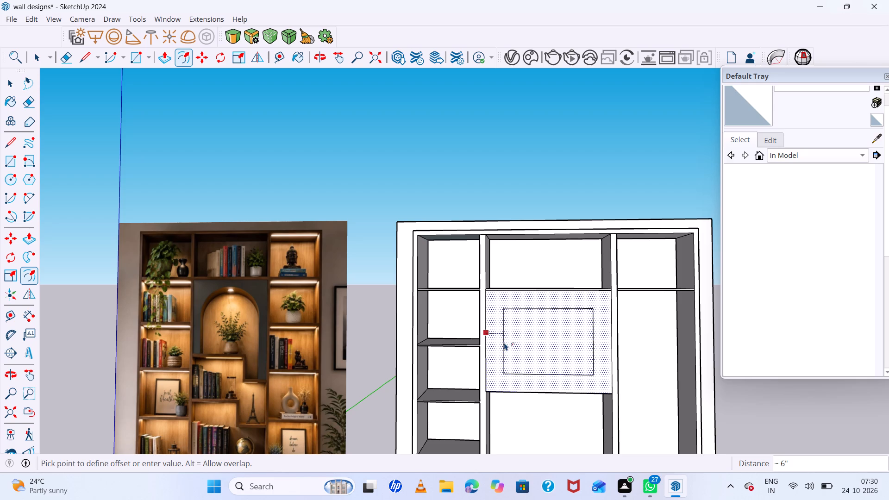
click(504, 343)
key(space)
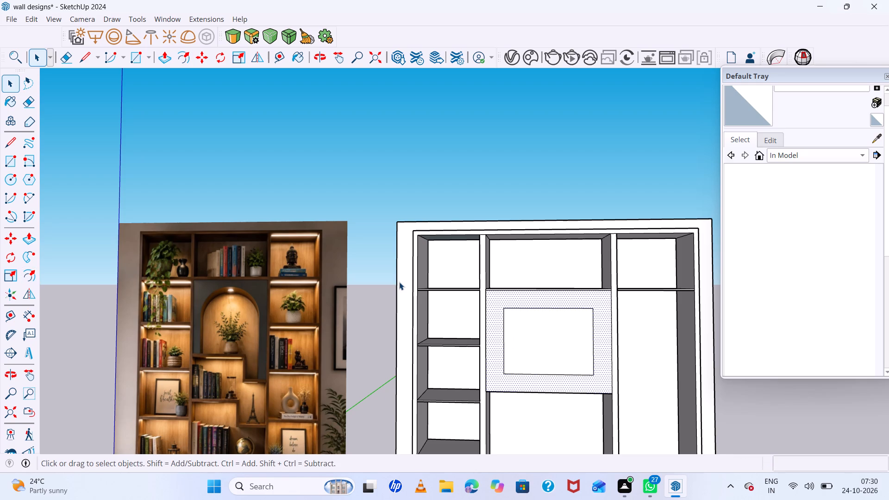
Draw an arc between the side midpoints of the offset rectangle, about 2' 6" wide, bulging about 11" up to its top edge.
key(a)
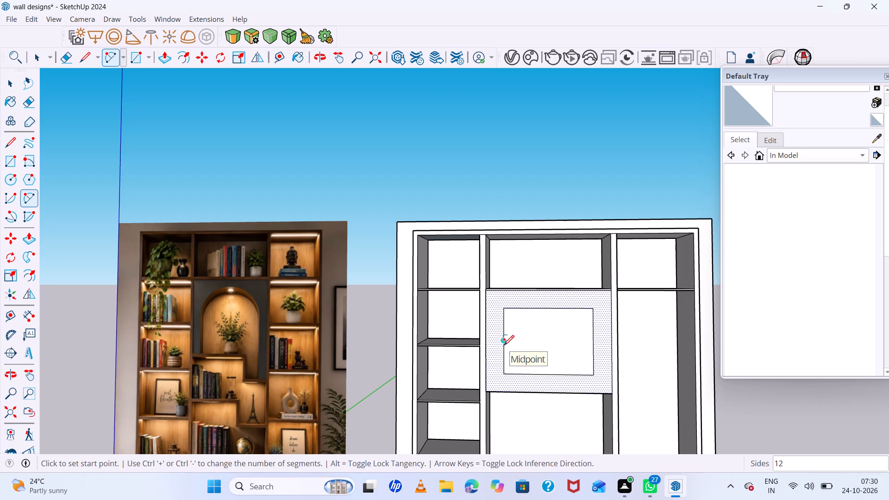
click(504, 345)
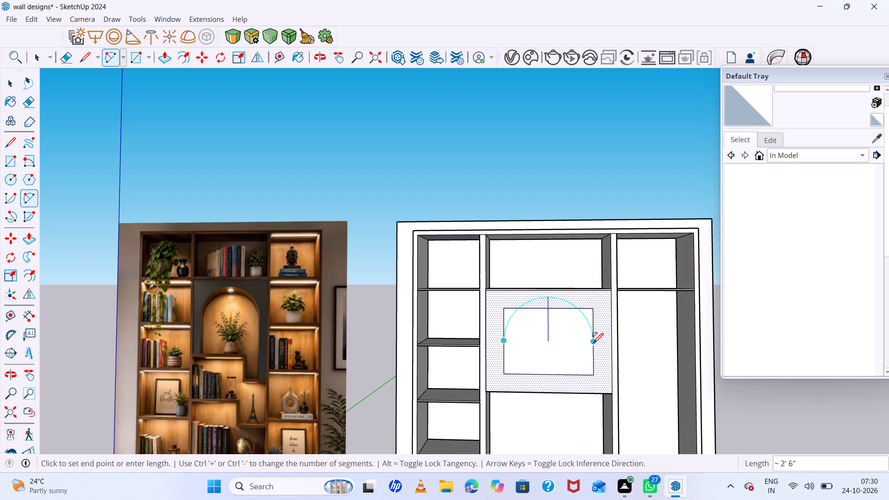
click(593, 343)
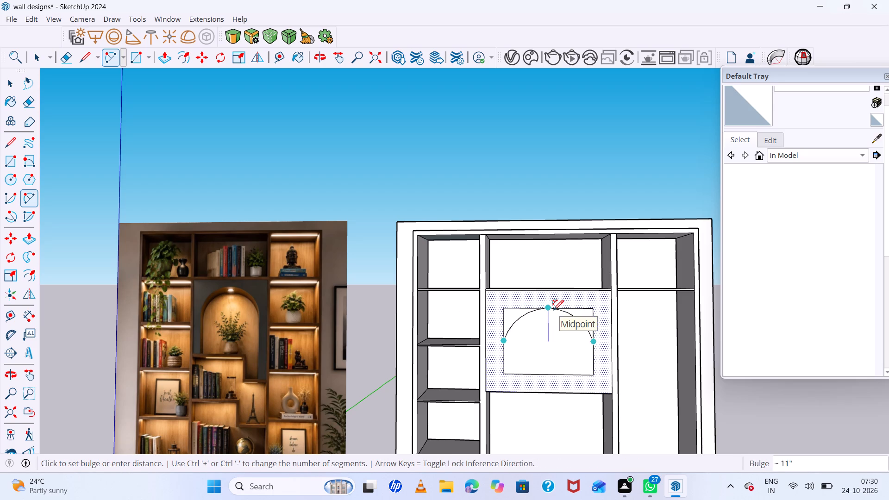
click(552, 309)
scroll(526, 307, down, 6)
middle_drag(566, 334, 570, 266)
middle_click(570, 265)
scroll(557, 333, up, 5)
key(space)
Erase the offset rectangle's top edge and its side segments above the arc, leaving only an arched outline.
scroll(510, 319, up, 1)
middle_drag(510, 318, 505, 341)
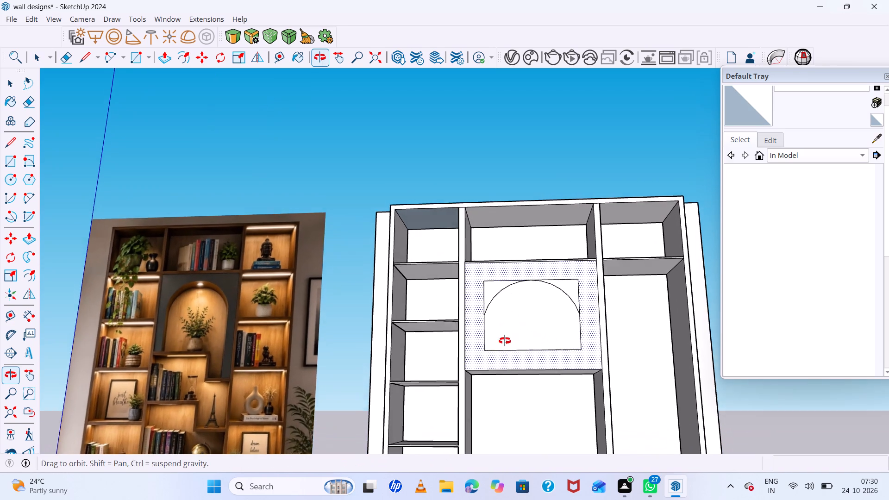
middle_drag(505, 341, 502, 350)
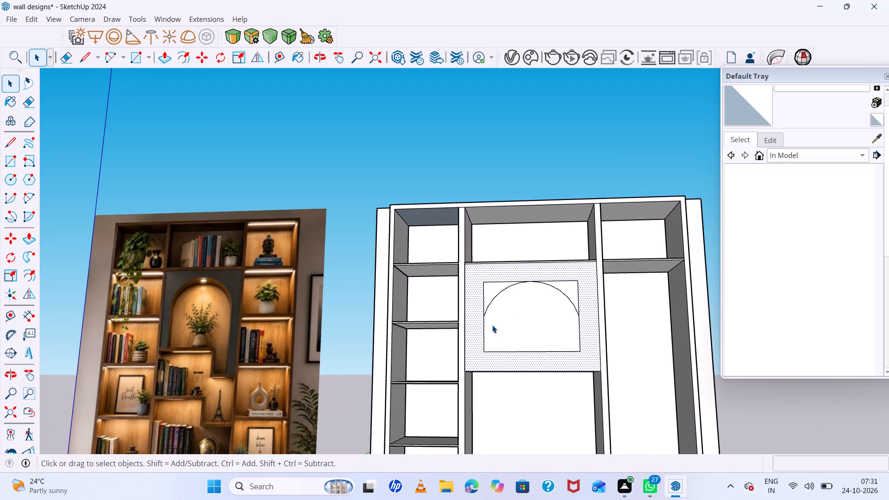
scroll(484, 308, up, 3)
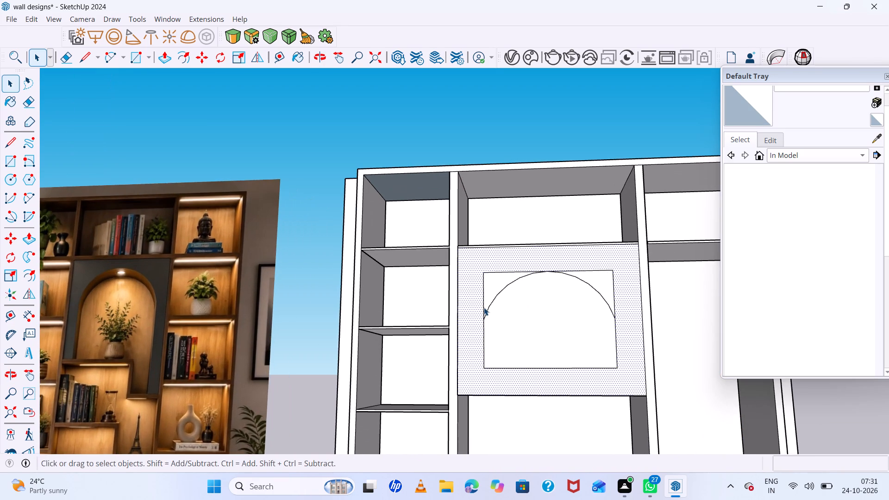
key(e)
drag(489, 300, 468, 300)
drag(615, 277, 608, 276)
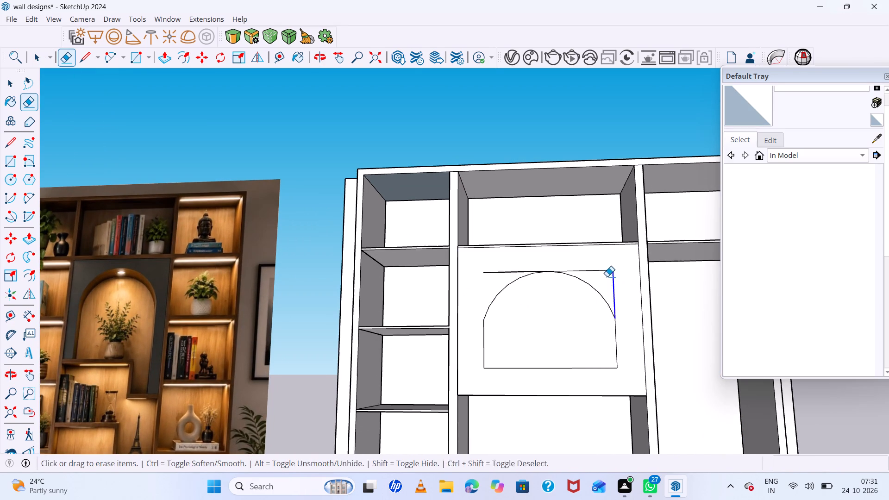
click(603, 273)
click(578, 269)
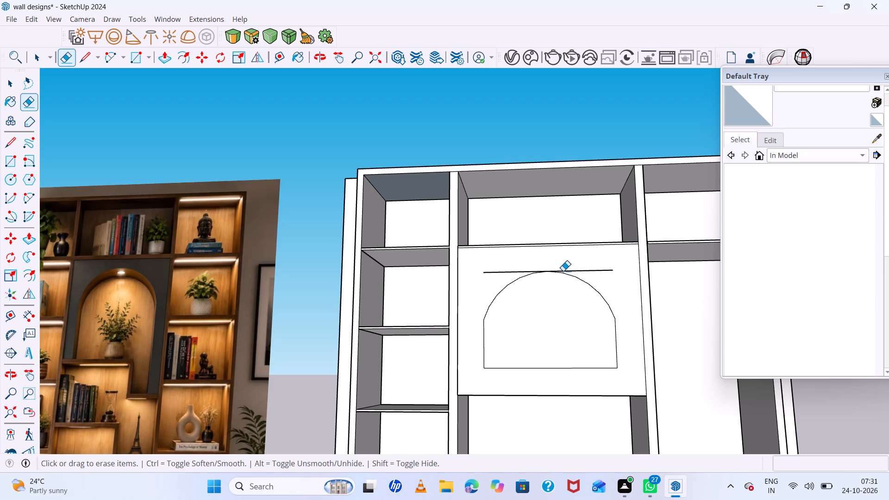
drag(524, 273, 518, 273)
drag(569, 272, 575, 272)
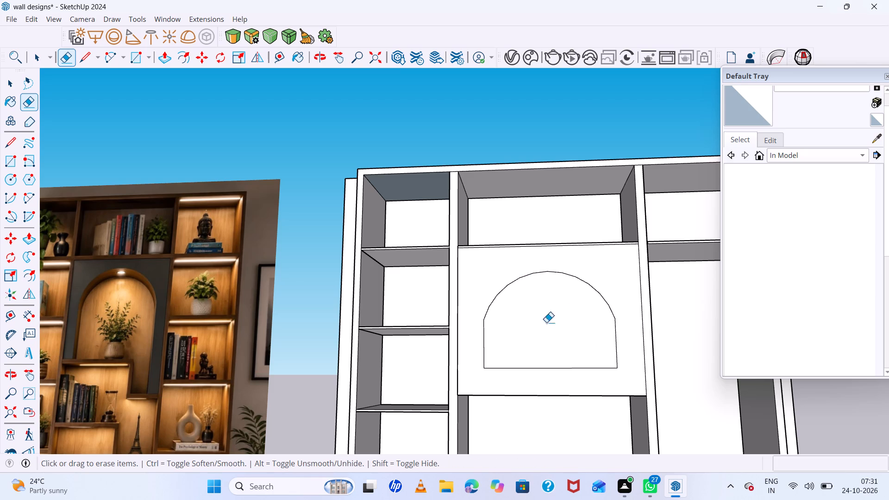
scroll(497, 327, down, 5)
key(space)
Move the arch outline's bottom edge down about 6" onto the bottom edge of the block's front face.
scroll(520, 356, up, 5)
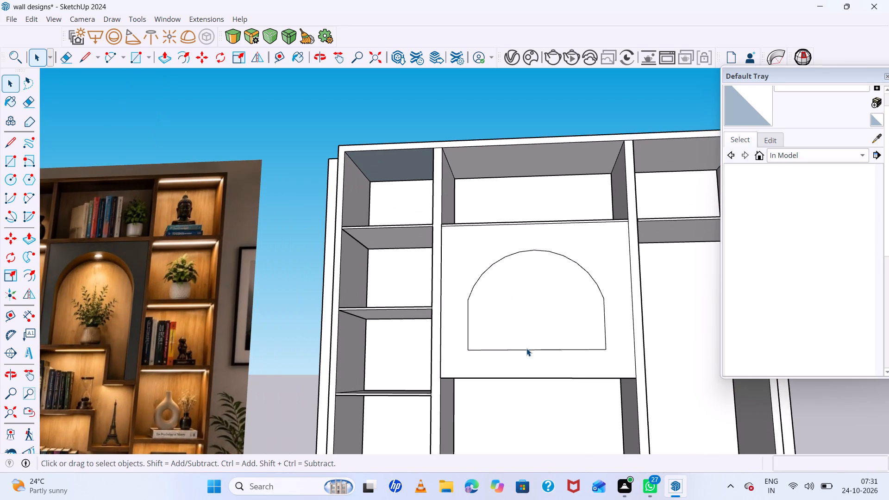
click(526, 348)
click(527, 351)
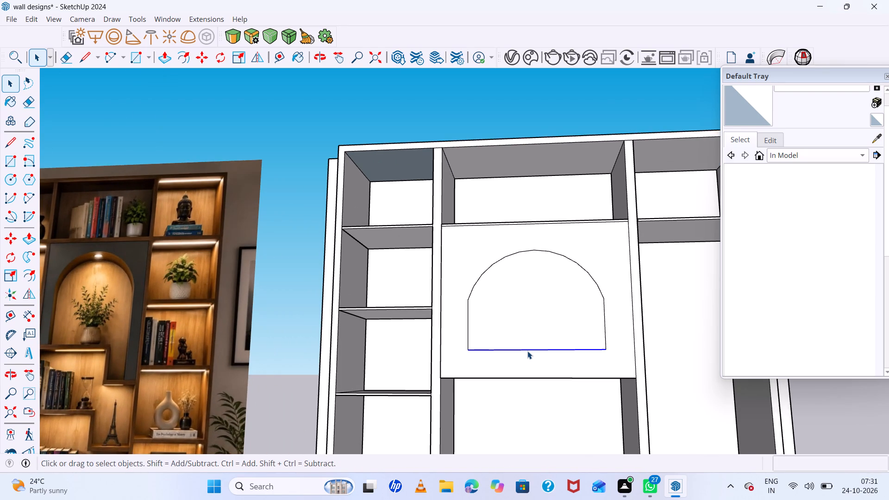
key(m)
click(527, 351)
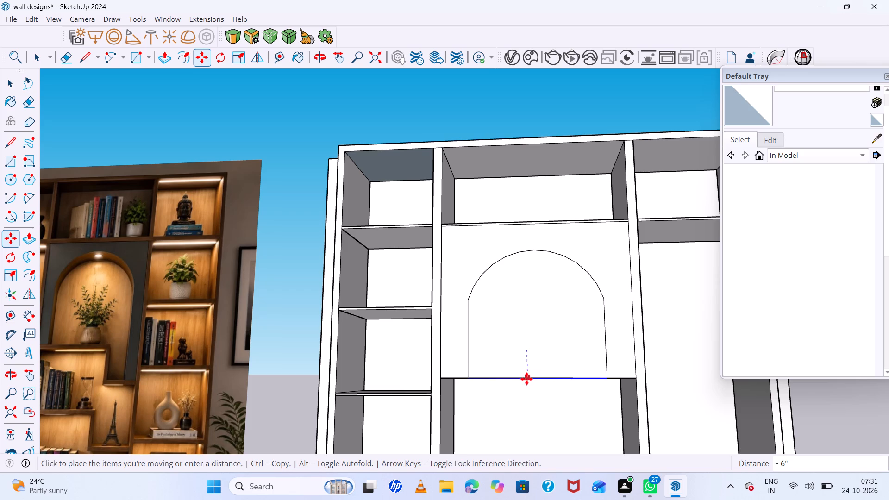
click(526, 380)
Draw a 2' line across the block's underside to its back edge, from the arch's lower end nearest the far open bay.
scroll(526, 378, down, 9)
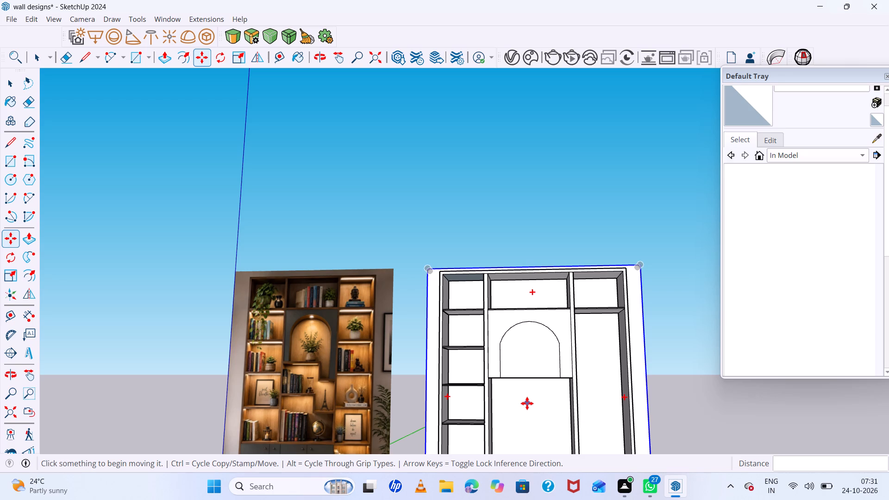
scroll(527, 392, down, 5)
middle_drag(540, 397, 550, 409)
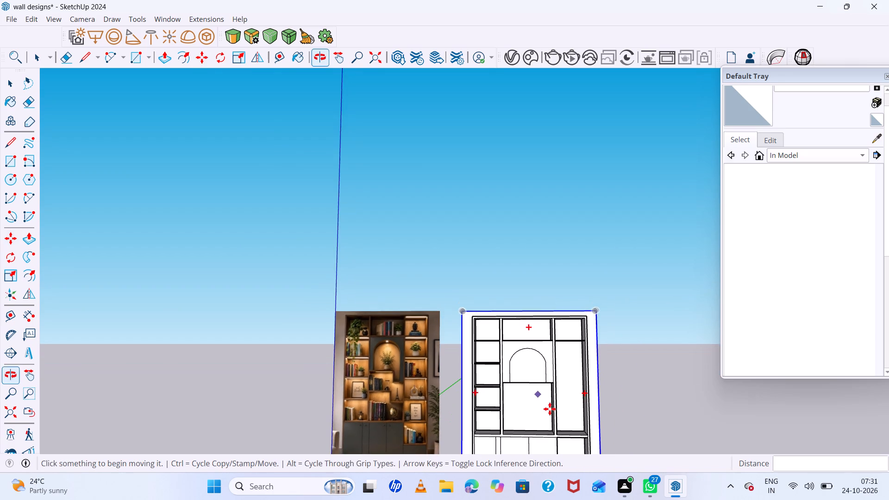
scroll(549, 403, up, 8)
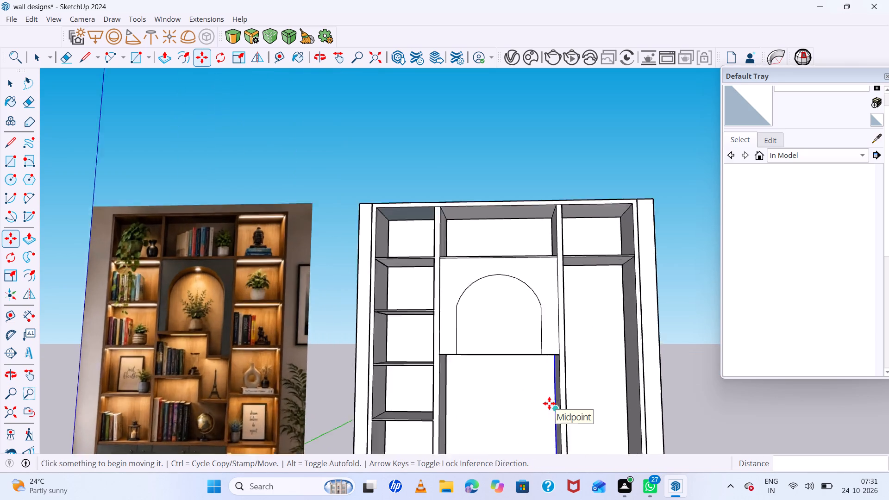
scroll(549, 403, up, 3)
middle_drag(549, 402, 638, 373)
scroll(539, 354, up, 5)
key(space)
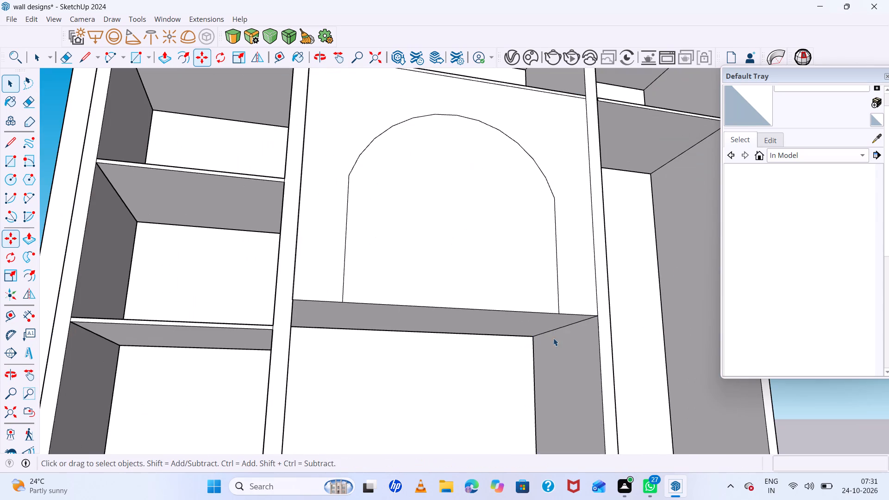
click(562, 324)
scroll(562, 324, up, 5)
middle_drag(562, 324, 562, 292)
middle_click(562, 290)
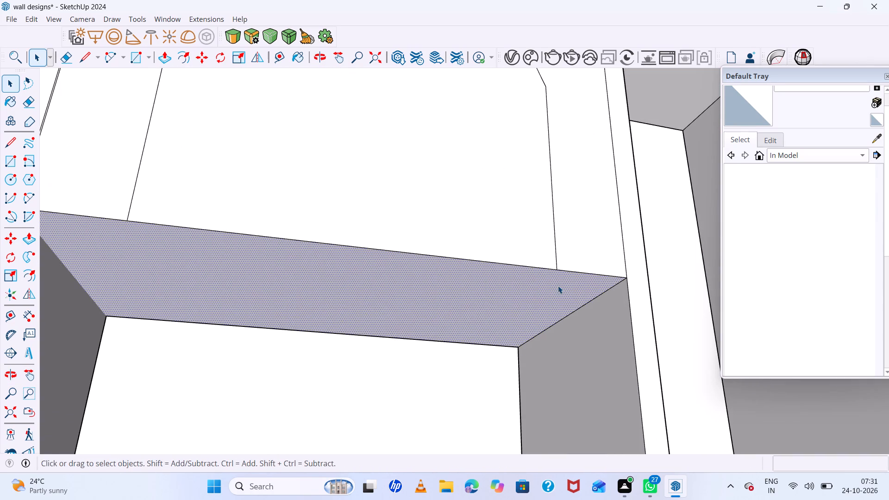
key(l)
click(560, 271)
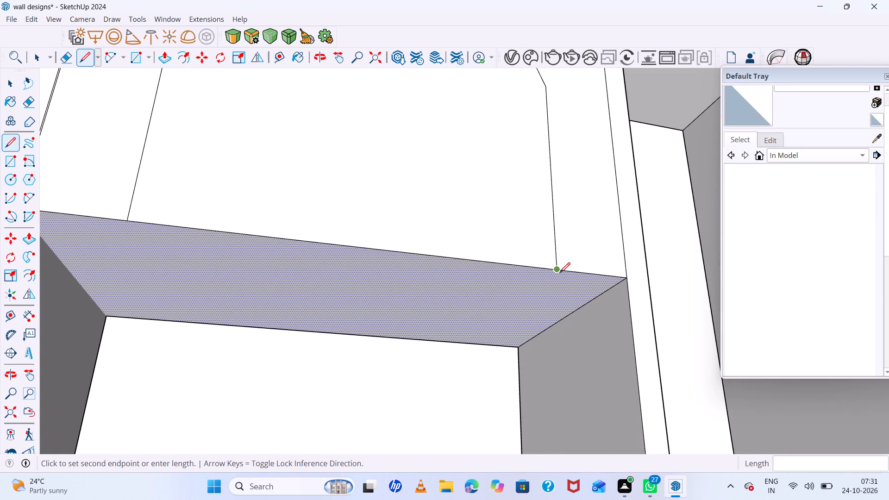
click(468, 341)
scroll(507, 340, down, 5)
key(space)
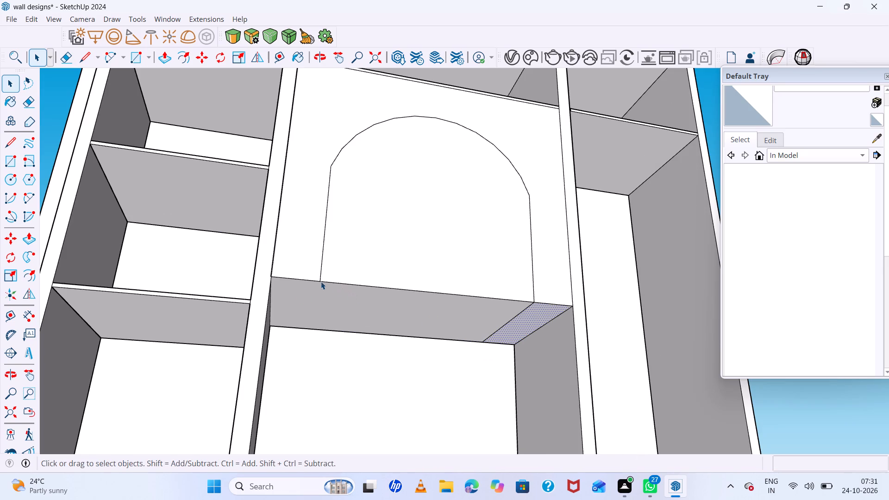
Draw a matching 2' line across the underside from the arch's other lower end, beside the narrow shelved bay.
key(l)
click(319, 280)
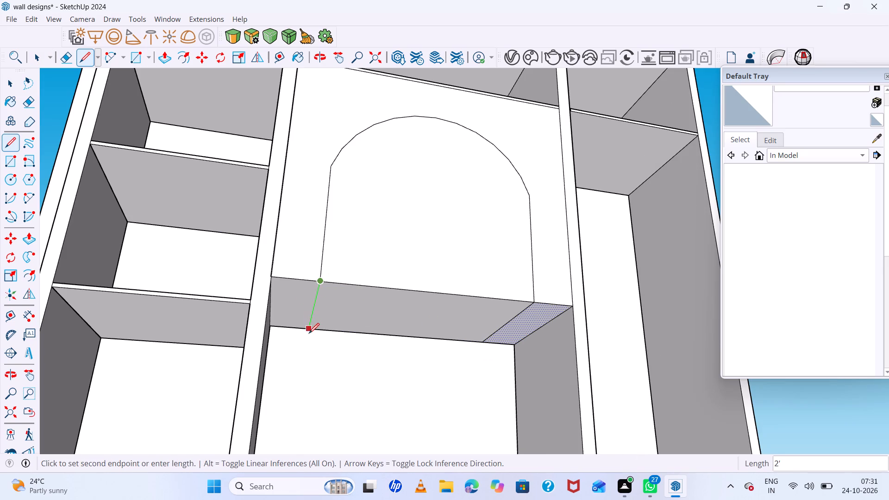
click(307, 331)
scroll(307, 331, down, 5)
middle_drag(371, 340, 554, 351)
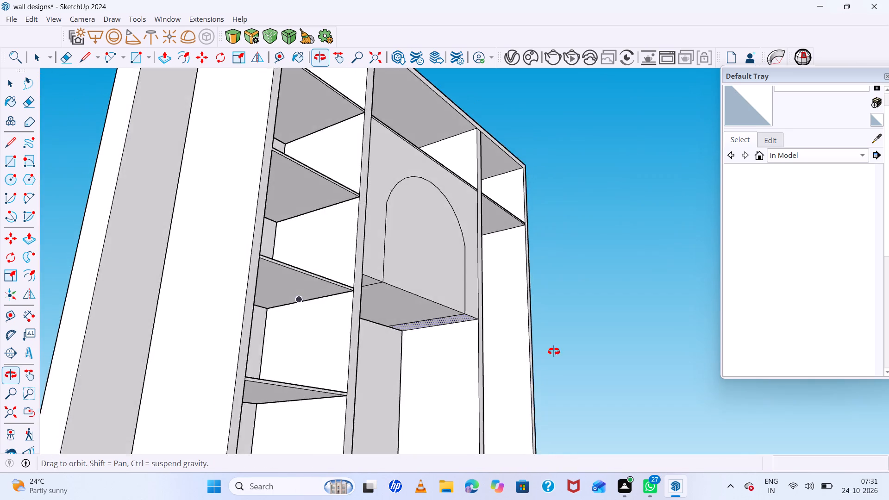
Push/Pull the underside strip between the arch's end and the far open bay down 1' 9".
middle_drag(554, 351, 367, 321)
middle_drag(345, 259, 341, 203)
scroll(342, 269, up, 6)
scroll(355, 268, down, 5)
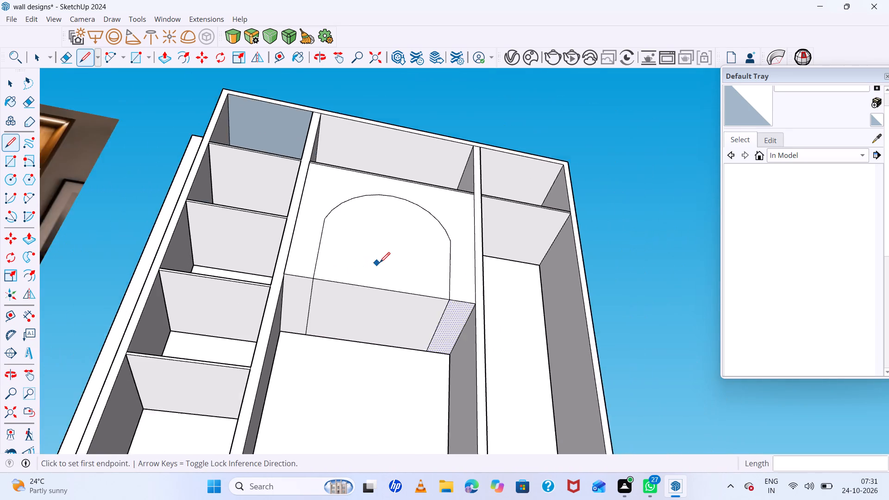
scroll(380, 262, down, 4)
middle_drag(386, 263, 378, 353)
key(space)
scroll(438, 310, up, 5)
click(433, 295)
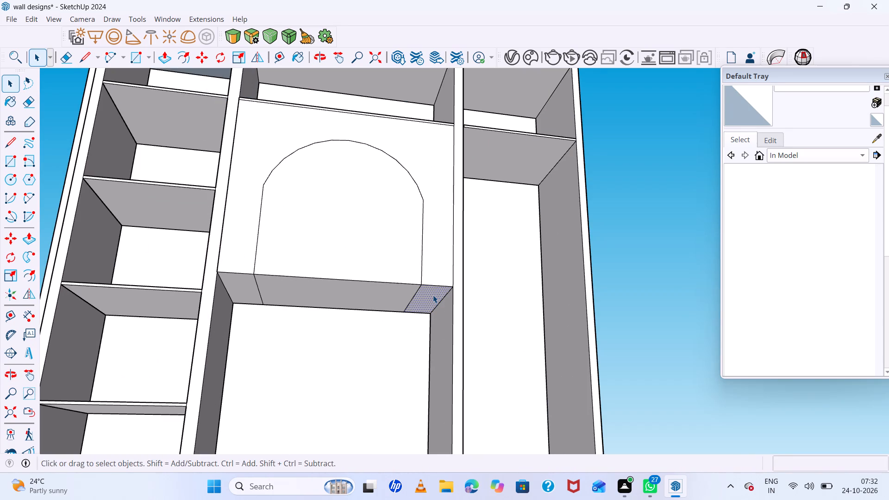
key(p)
click(433, 295)
scroll(436, 364, down, 3)
middle_drag(436, 366, 427, 423)
click(432, 391)
scroll(328, 306, up, 4)
key(space)
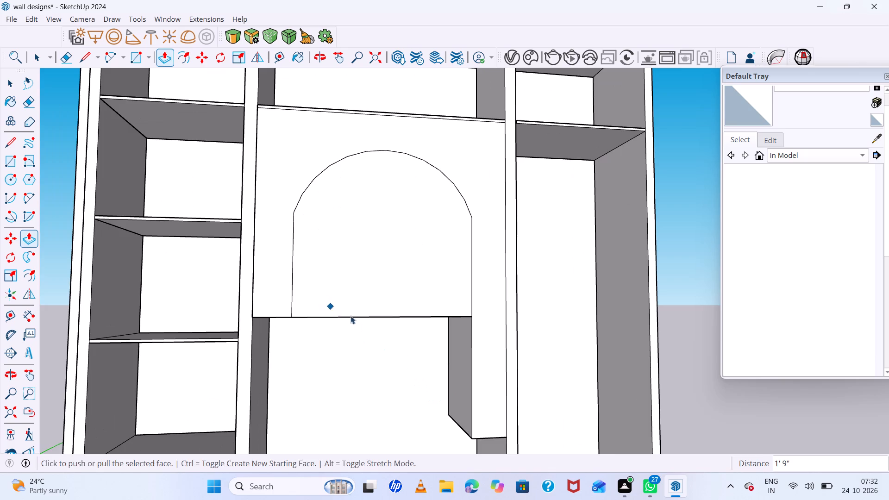
Push the arched face back 2' through the block to cut out the niche opening.
scroll(398, 316, up, 1)
middle_drag(398, 316, 400, 210)
click(380, 302)
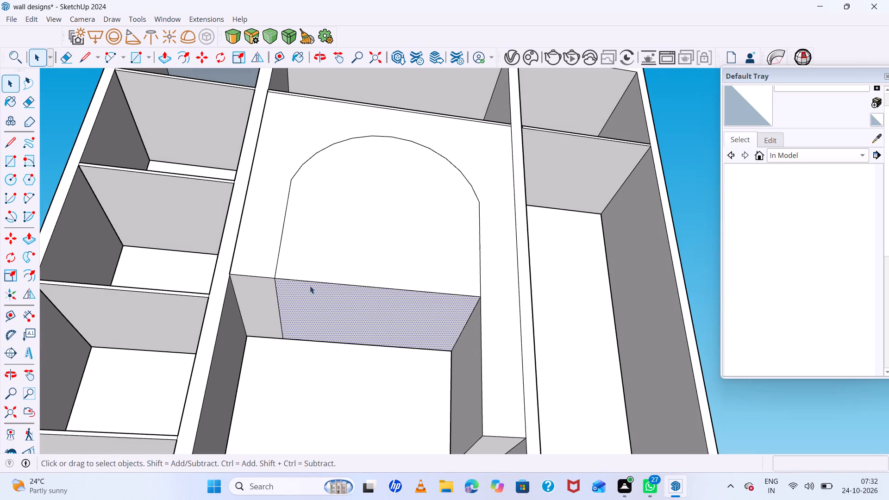
scroll(280, 309, up, 4)
middle_drag(332, 292, 340, 430)
scroll(350, 385, down, 11)
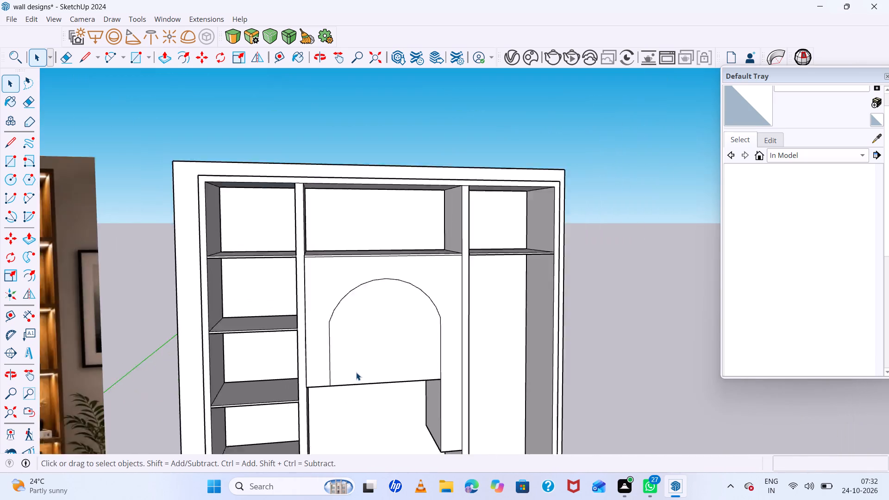
scroll(356, 372, down, 8)
click(376, 364)
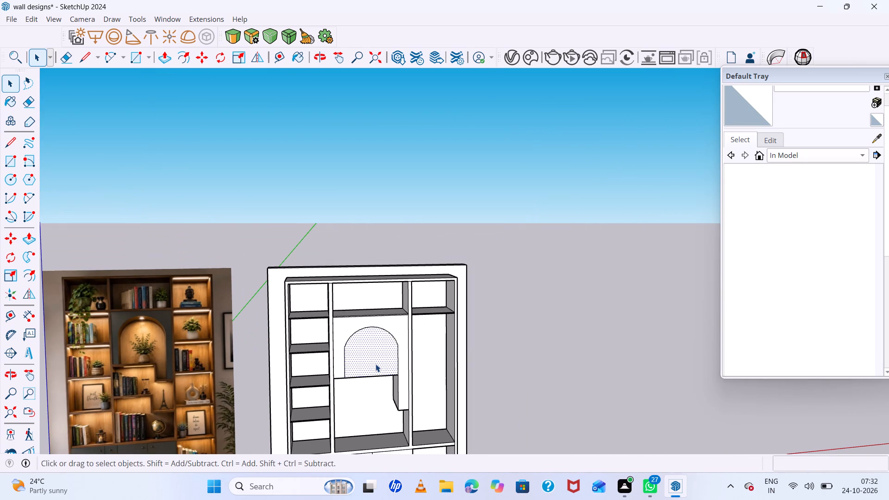
key(p)
click(376, 363)
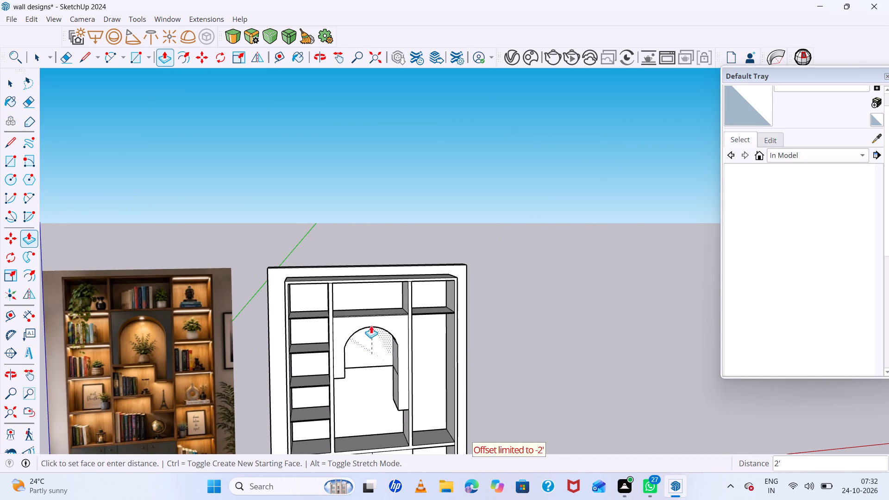
middle_drag(372, 274, 376, 329)
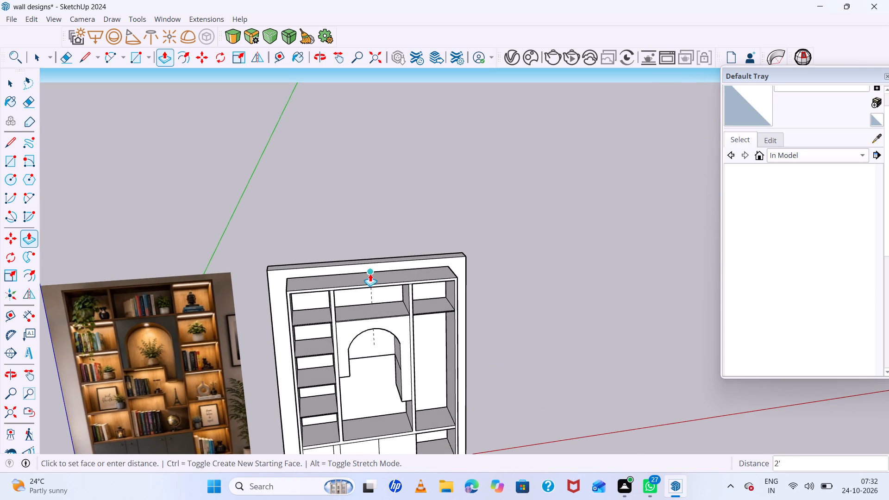
click(370, 274)
Soften the edges of the whole bookshelf carcass at an angle between normals of about 30.2 degrees.
scroll(340, 296, down, 4)
middle_drag(408, 344, 499, 274)
scroll(414, 344, up, 5)
middle_drag(379, 339, 380, 331)
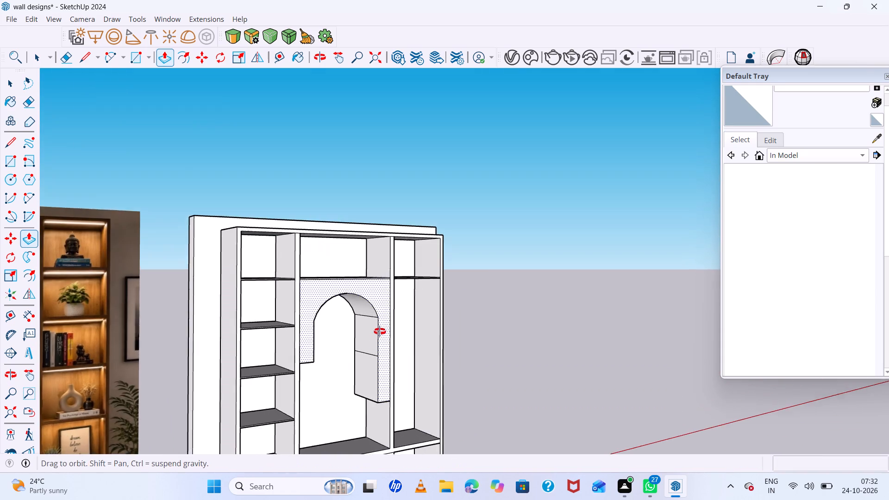
middle_drag(380, 331, 359, 293)
key(space)
triple_click(381, 306)
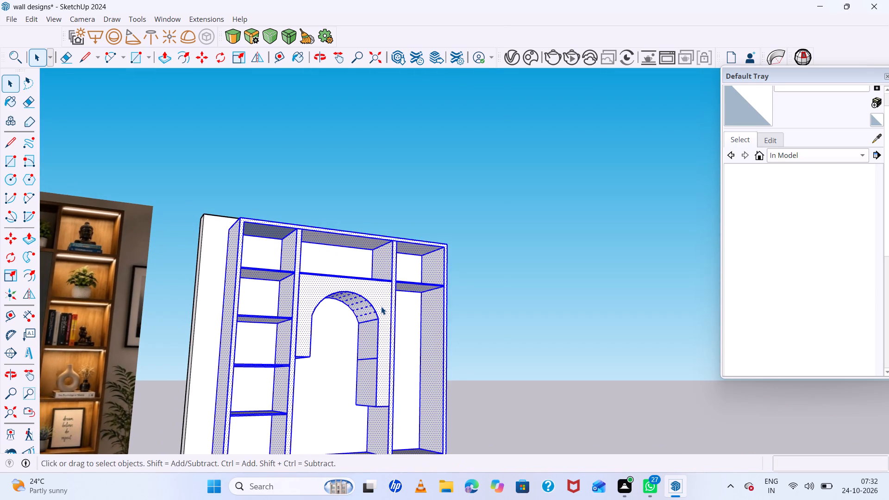
right_click(381, 306)
click(409, 225)
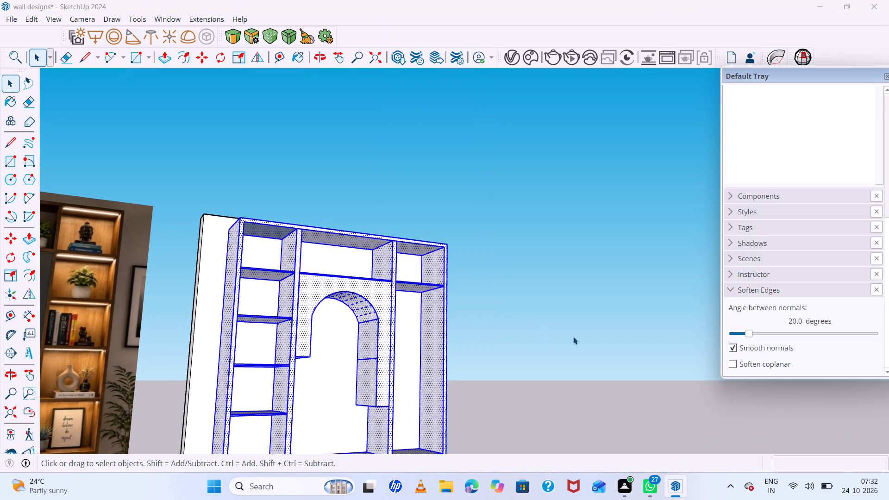
drag(752, 334, 812, 334)
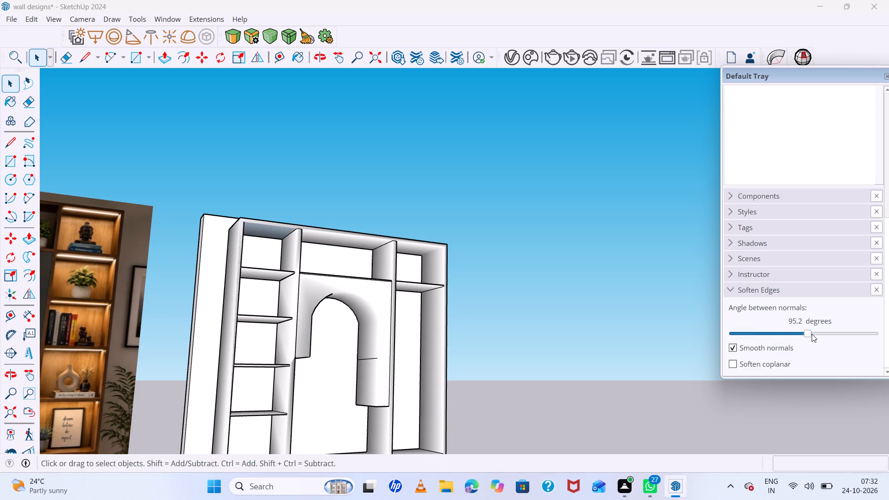
drag(812, 334, 775, 337)
click(775, 337)
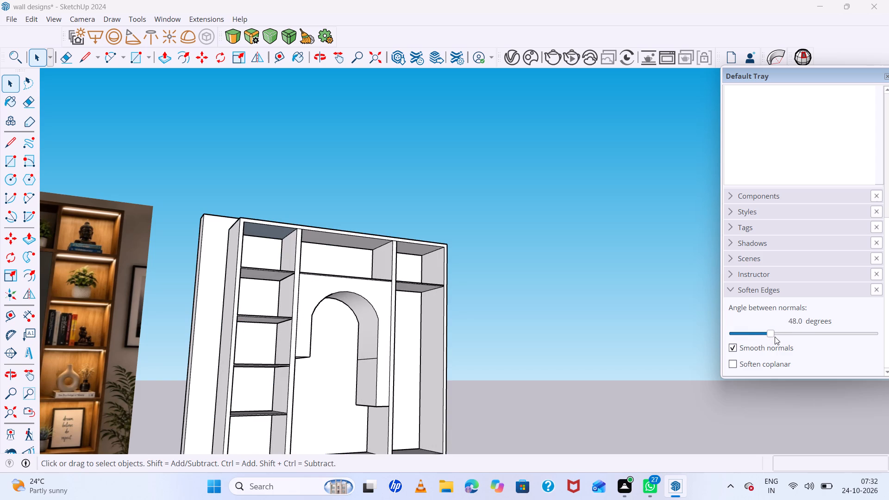
drag(772, 337, 758, 339)
key(space)
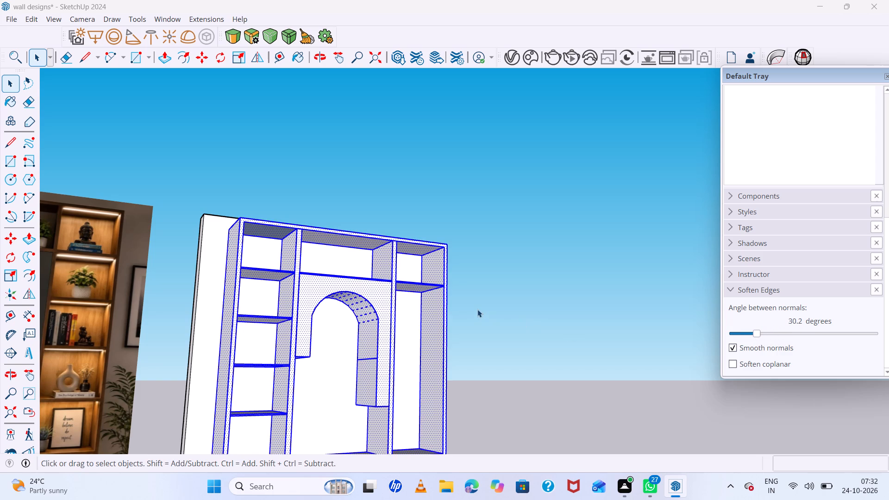
click(477, 309)
Delete the leftover seam line across the inner face of the arch's long leg.
scroll(382, 358, up, 5)
click(362, 360)
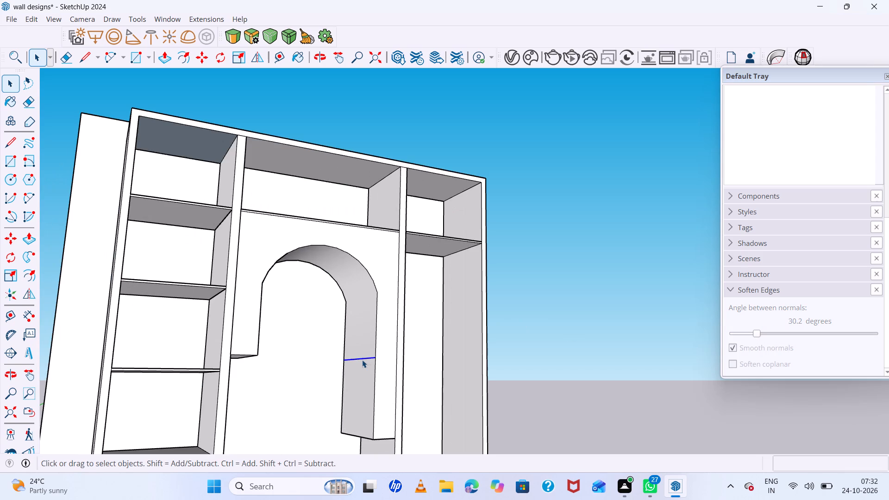
key(Delete)
Pull the underside of the arch's short leg, beside the narrow shelved bay, down 2" as a new starting face.
scroll(362, 359, down, 5)
middle_drag(364, 361, 223, 365)
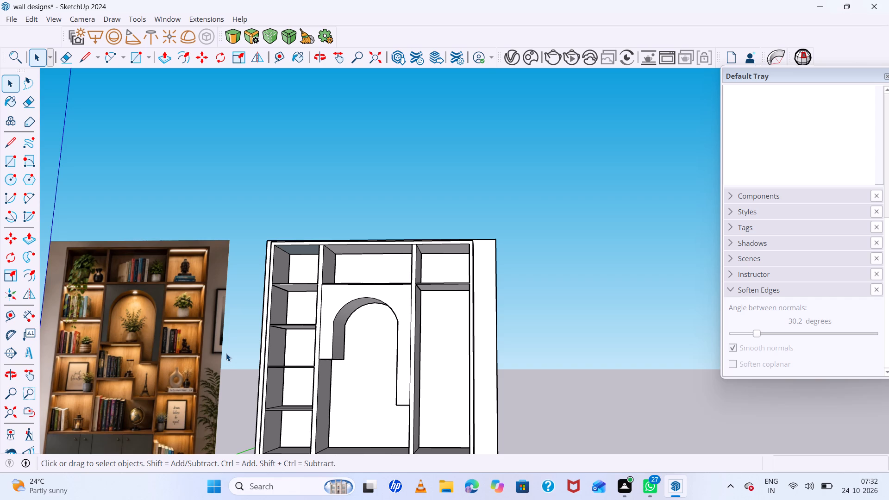
scroll(226, 353, up, 4)
scroll(226, 352, down, 6)
middle_drag(334, 377, 296, 381)
scroll(325, 351, up, 6)
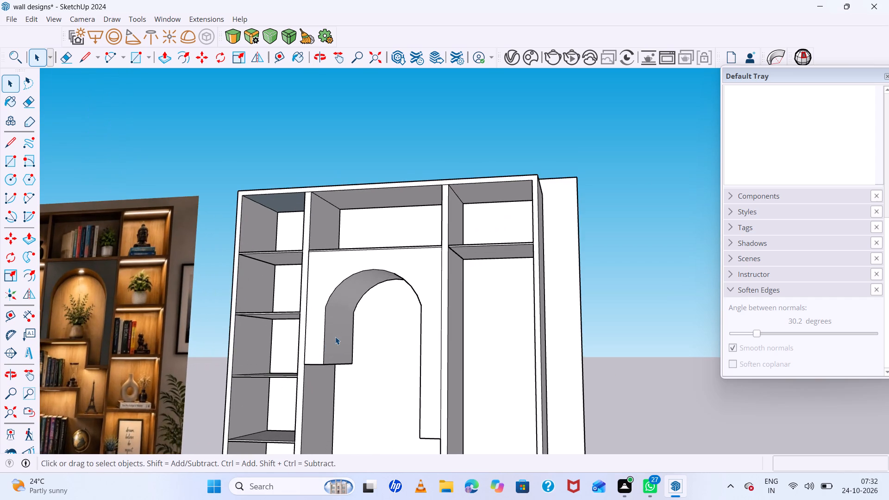
click(335, 337)
scroll(335, 337, down, 4)
middle_drag(344, 341, 596, 392)
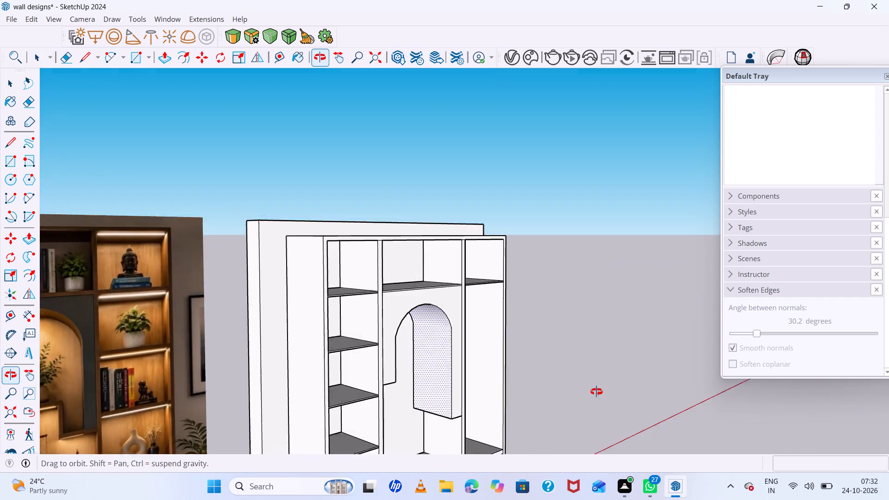
middle_drag(596, 392, 405, 330)
scroll(405, 330, down, 4)
scroll(372, 350, up, 9)
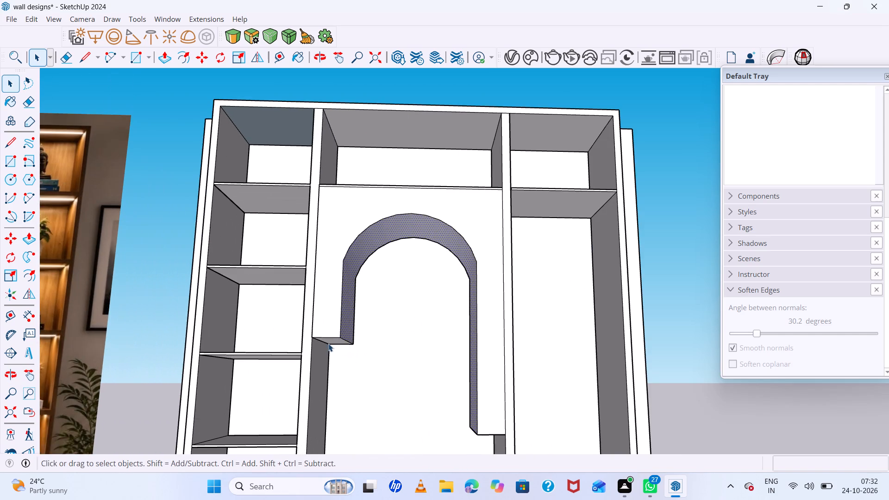
middle_drag(327, 342, 341, 332)
middle_click(341, 332)
scroll(334, 338, up, 4)
click(334, 338)
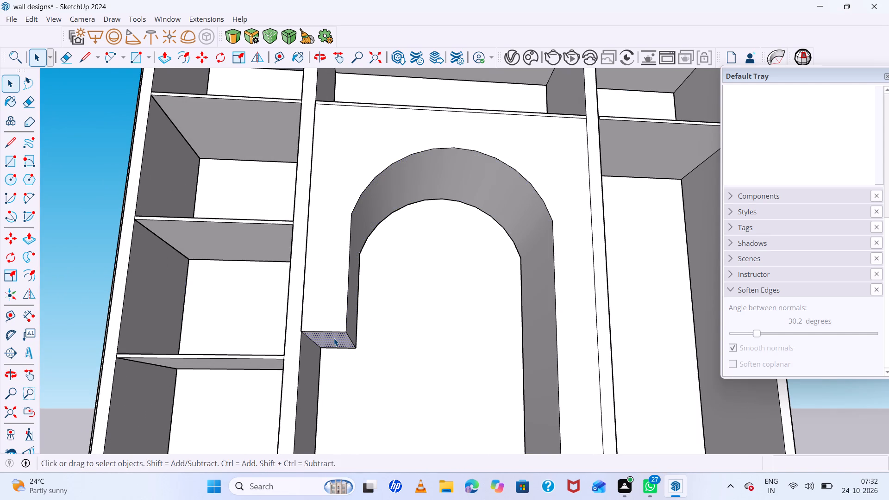
key(p)
double_click(334, 338)
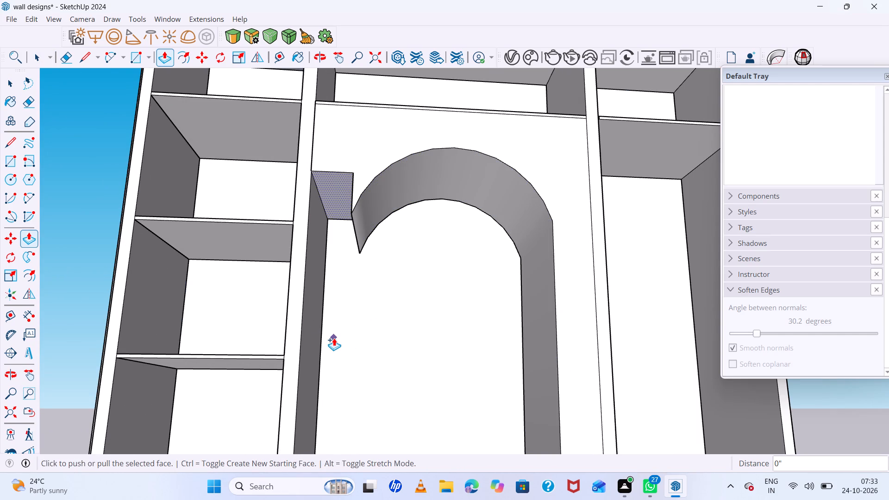
key(ctrl+z)
click(334, 338)
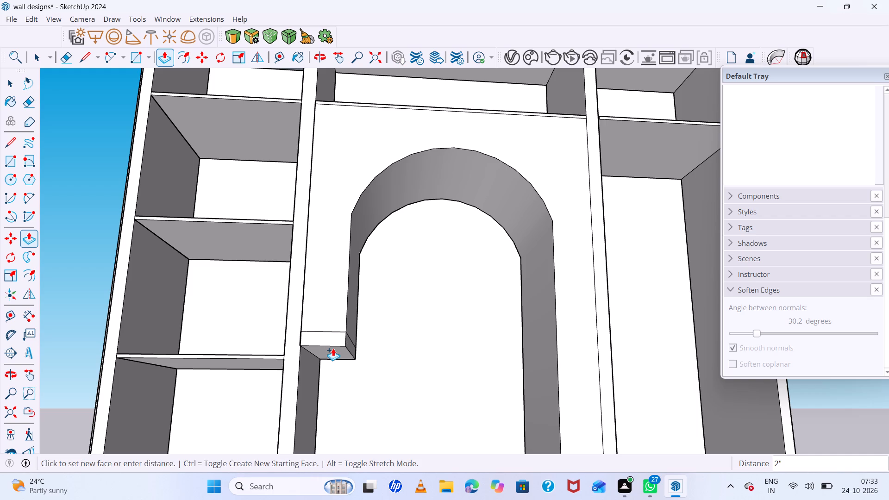
click(333, 347)
key(space)
Extend the inner side face of the 2" strip 1' 7" across the niche opening to form a shelf.
scroll(362, 338, up, 6)
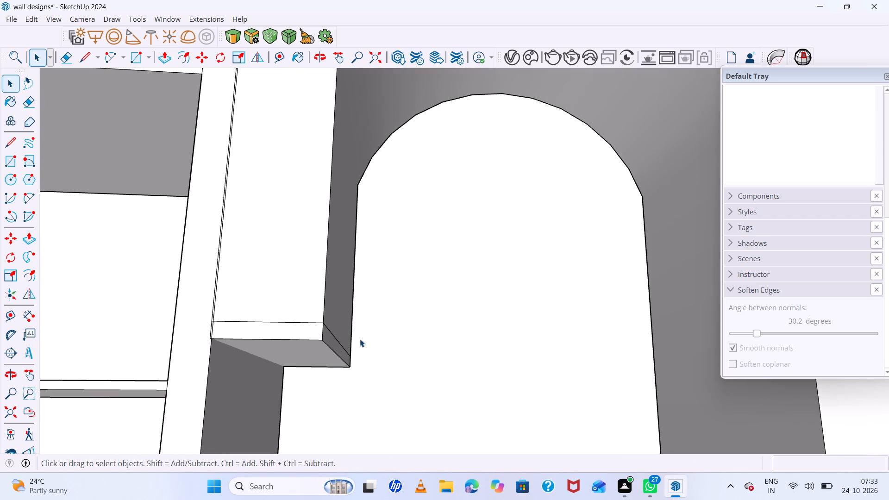
middle_drag(356, 343, 328, 368)
click(329, 361)
key(p)
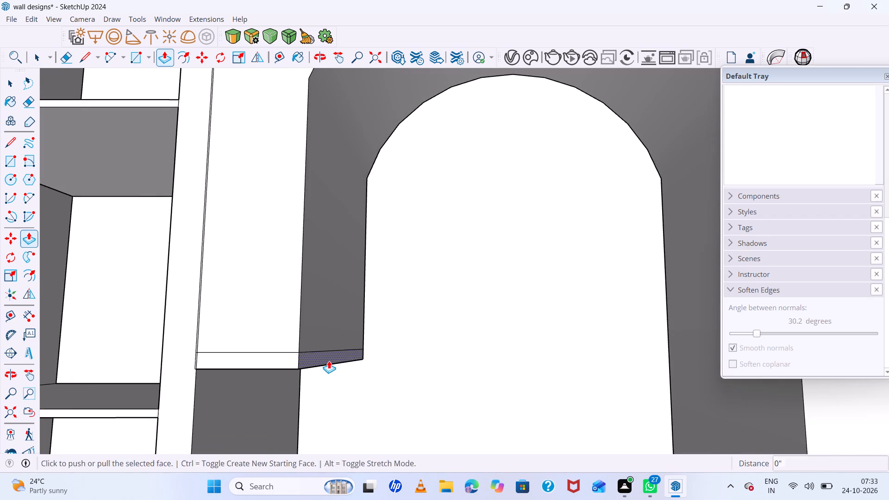
click(329, 361)
scroll(435, 370, down, 10)
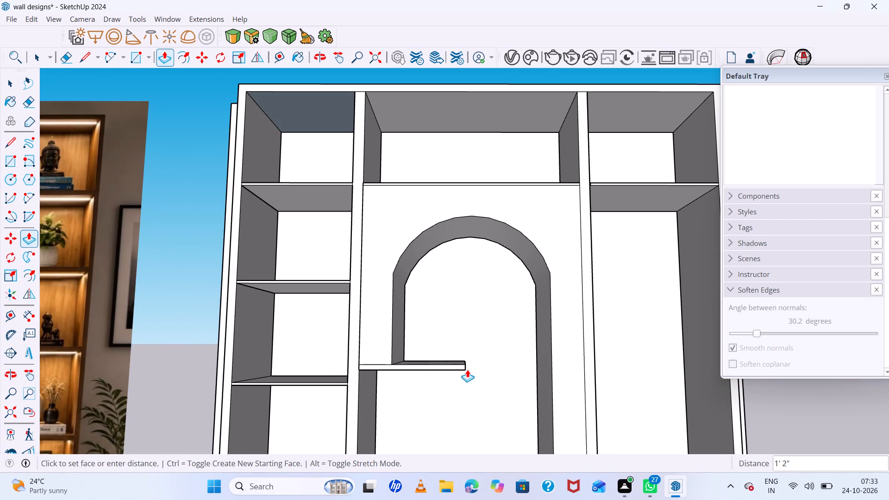
scroll(478, 370, down, 5)
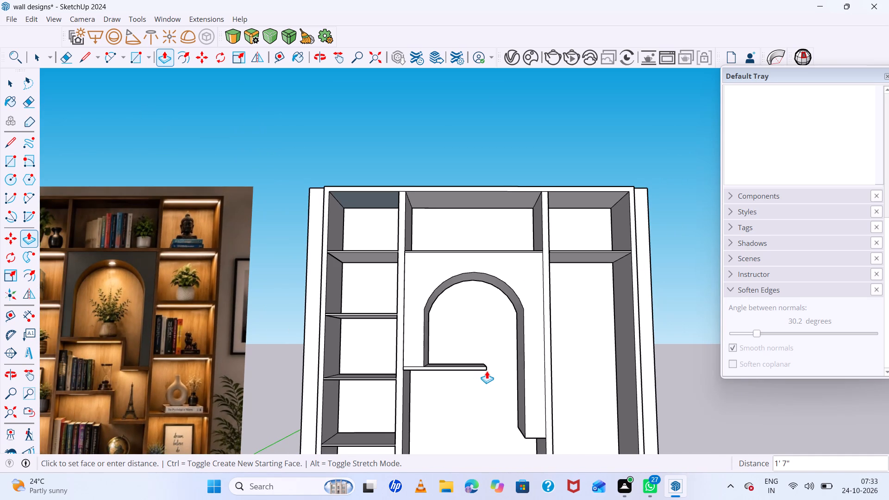
click(487, 371)
scroll(488, 370, up, 5)
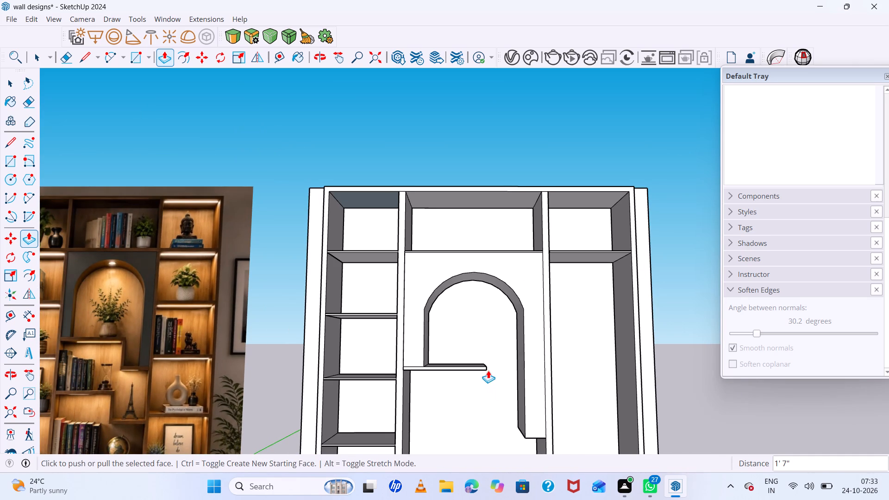
middle_drag(497, 380, 502, 328)
middle_click(502, 328)
middle_click(502, 326)
middle_click(503, 318)
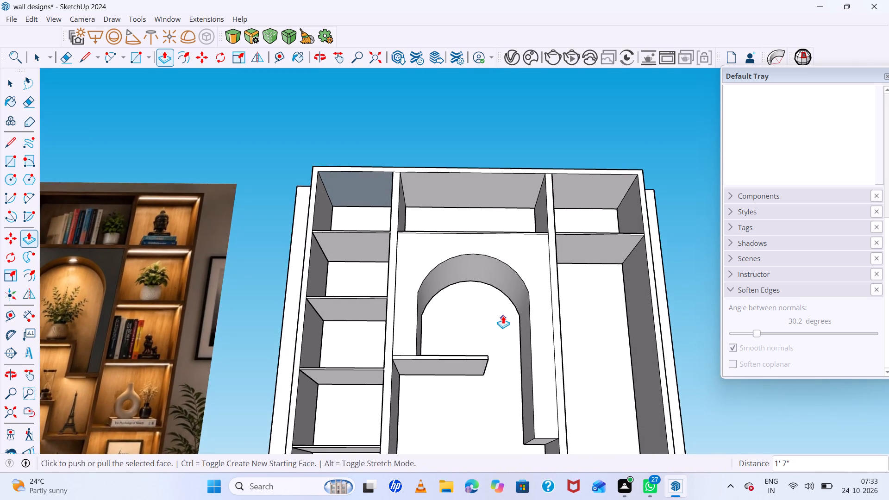
key(space)
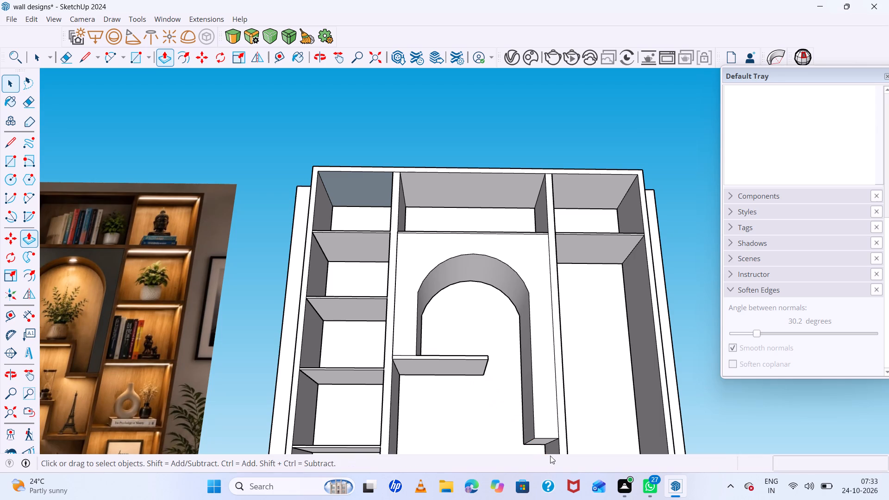
Push the underside of the arch's long leg, beside the far open bay, up 7".
click(544, 442)
key(p)
click(544, 442)
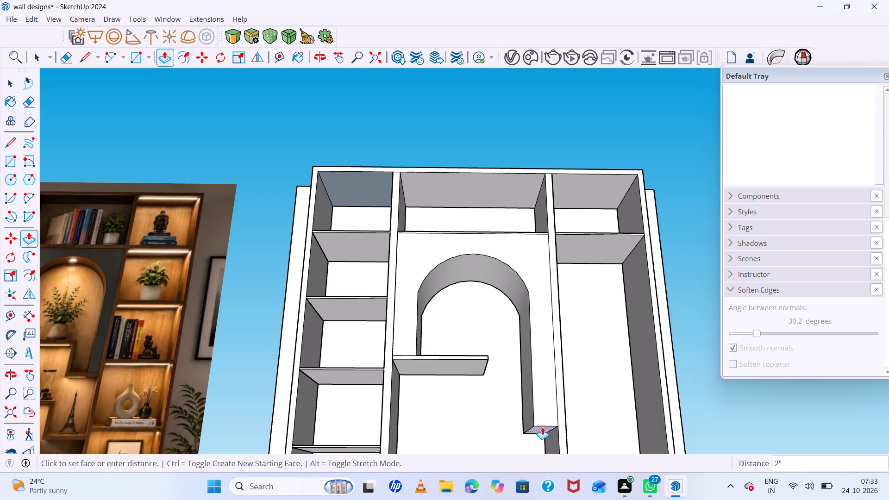
click(540, 414)
Extend the free end of the niche shelf 2" as a new starting face.
scroll(459, 384, down, 4)
middle_drag(460, 392, 458, 466)
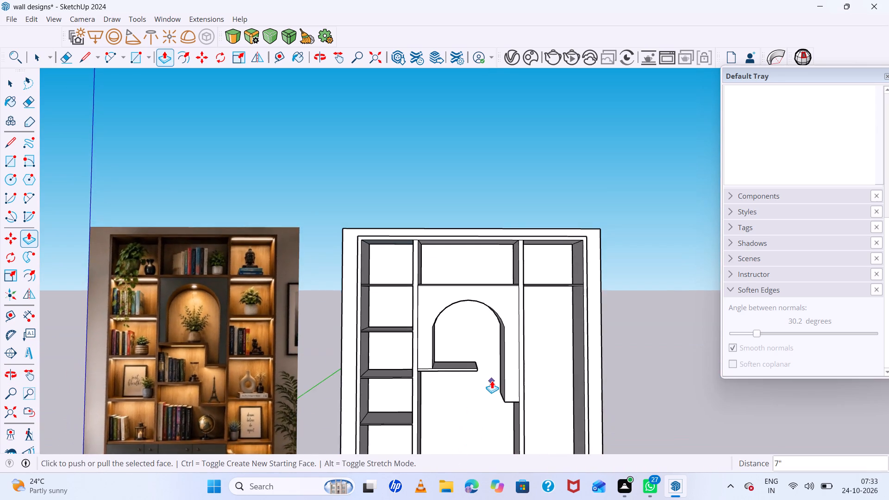
scroll(492, 381, down, 4)
middle_drag(492, 380, 467, 376)
scroll(488, 377, up, 7)
middle_drag(489, 377, 519, 353)
scroll(499, 363, up, 2)
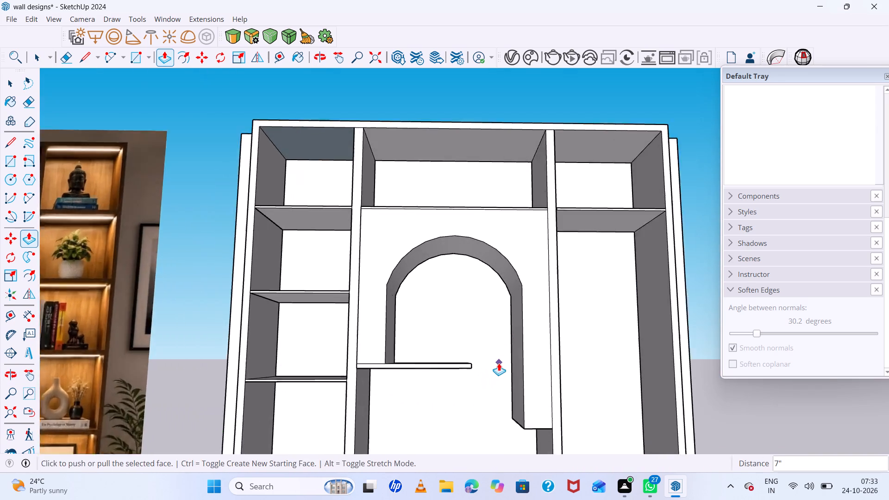
scroll(499, 363, up, 4)
middle_drag(498, 363, 453, 363)
middle_click(453, 363)
key(space)
scroll(453, 367, up, 4)
click(444, 367)
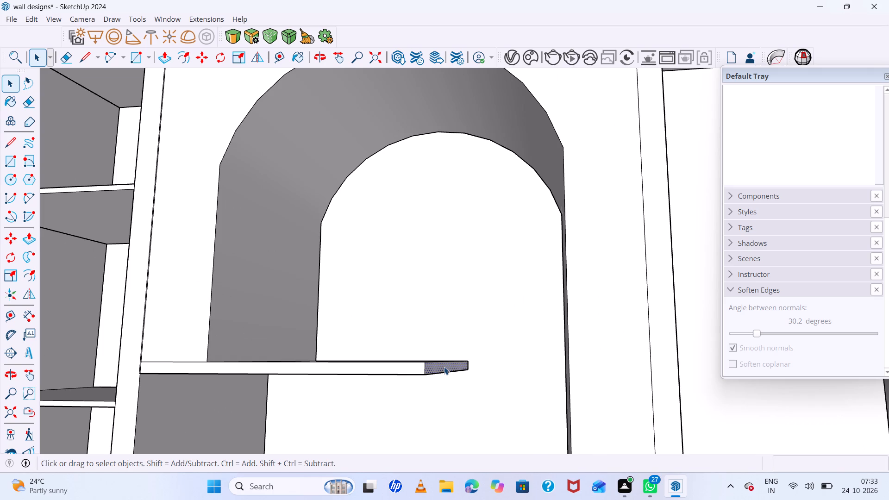
key(p)
click(444, 367)
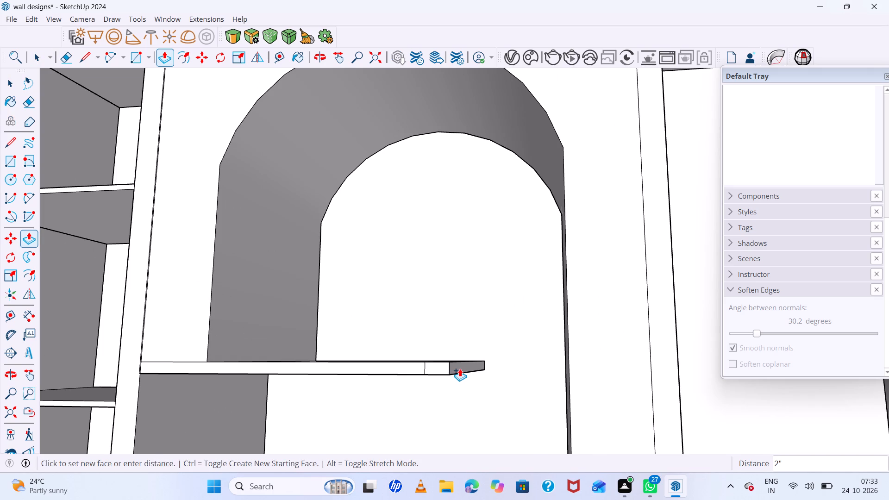
click(460, 369)
scroll(441, 380, up, 2)
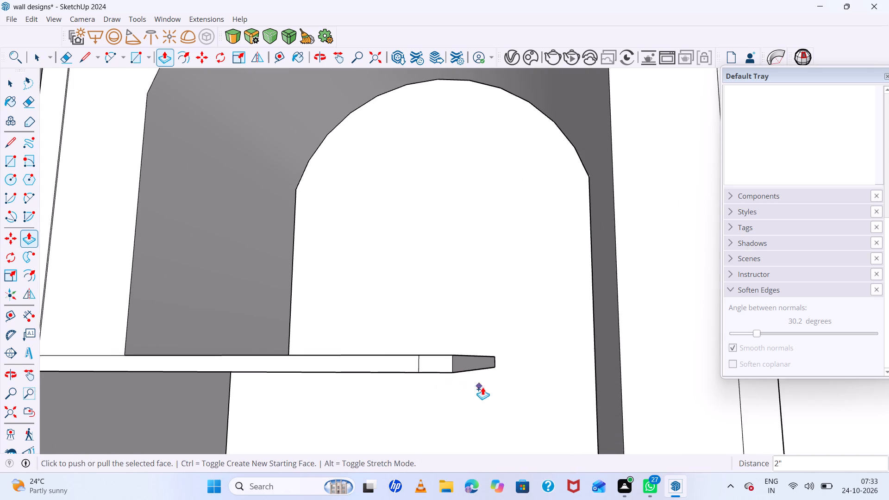
Pull the underside of the niche shelf's 2" end strip down 1' 1", level with the arch's long-leg underside.
middle_drag(482, 387, 527, 295)
key(space)
click(497, 288)
key(p)
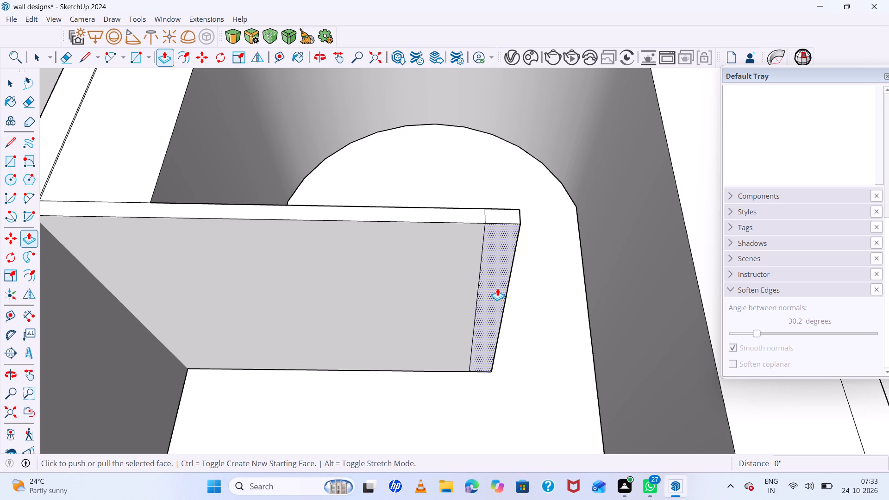
click(497, 288)
scroll(492, 330, down, 6)
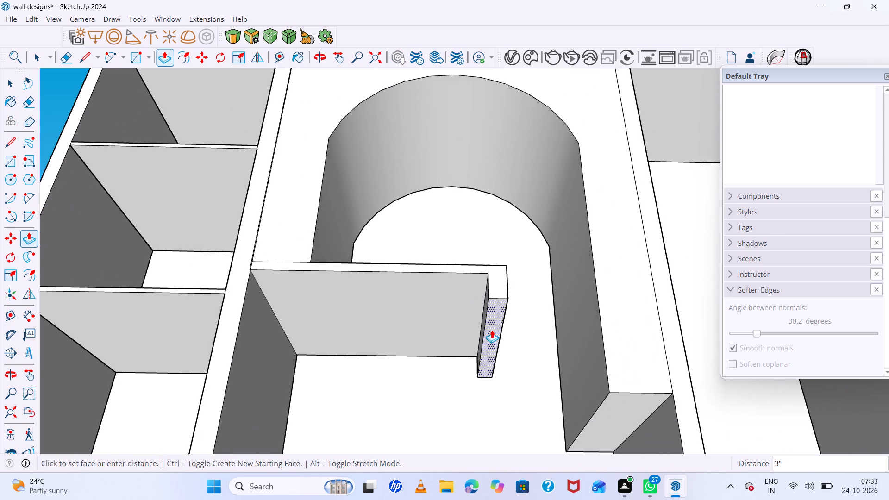
scroll(492, 330, down, 6)
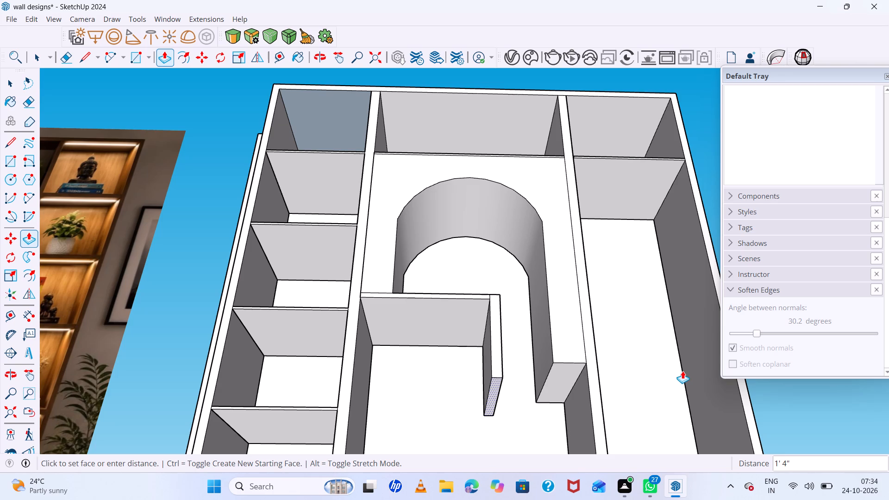
scroll(673, 376, down, 4)
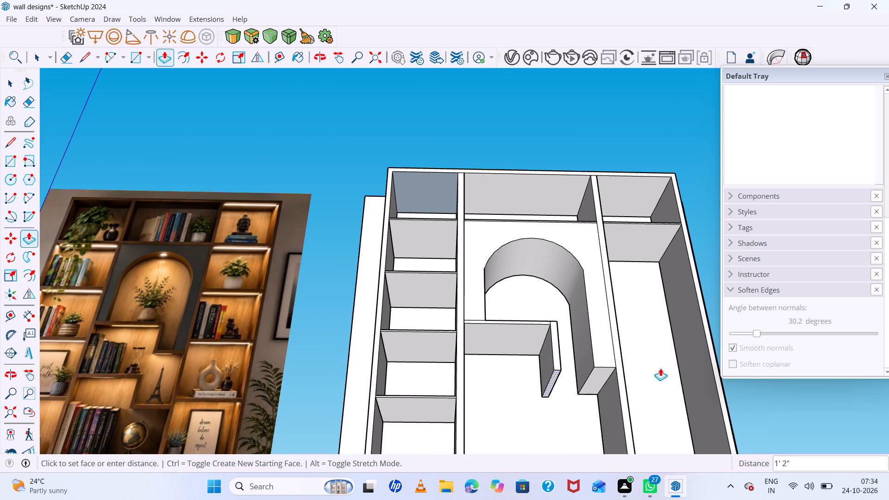
click(600, 367)
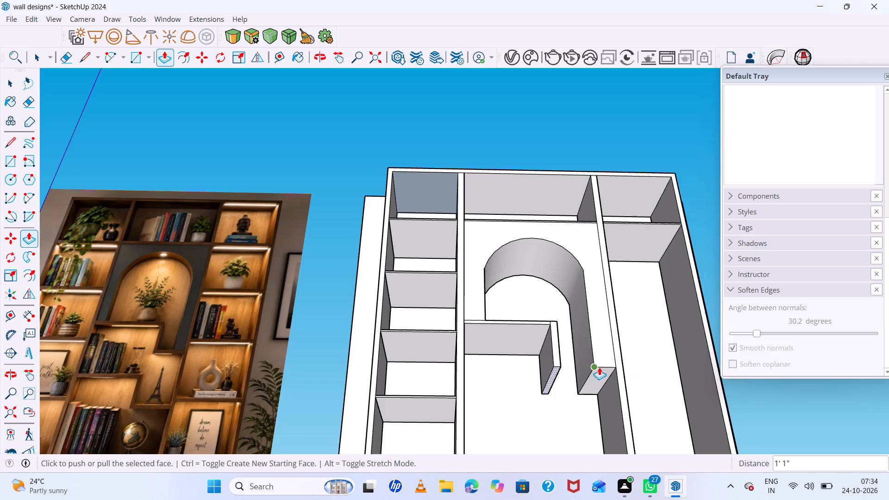
Extend the bottom face of the vertical drop slightly downward as a new starting face.
middle_drag(616, 375, 443, 411)
scroll(576, 363, up, 6)
middle_drag(518, 366, 516, 402)
scroll(505, 385, up, 6)
key(space)
click(476, 387)
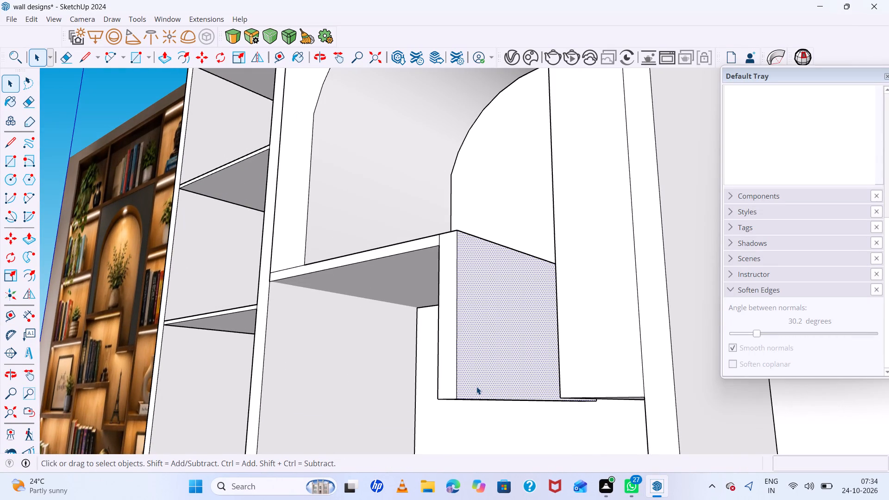
scroll(481, 398, up, 3)
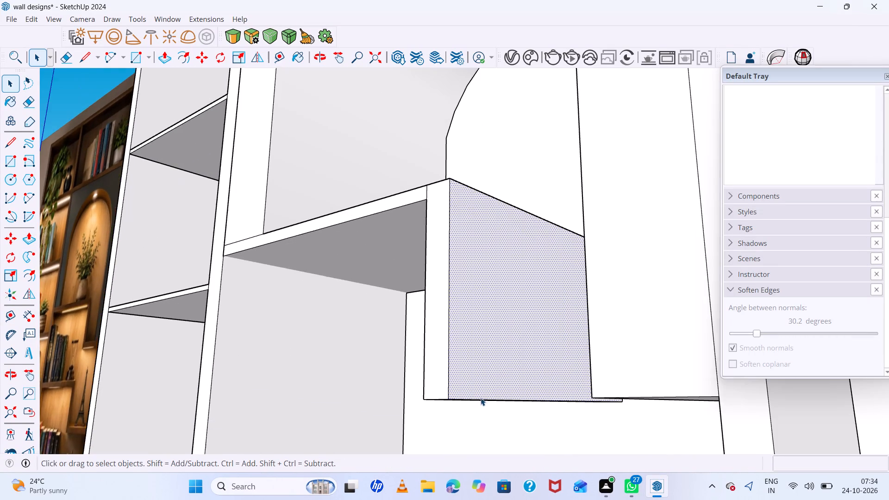
middle_drag(481, 398, 489, 416)
middle_click(489, 416)
scroll(466, 434, up, 4)
middle_drag(465, 421, 558, 390)
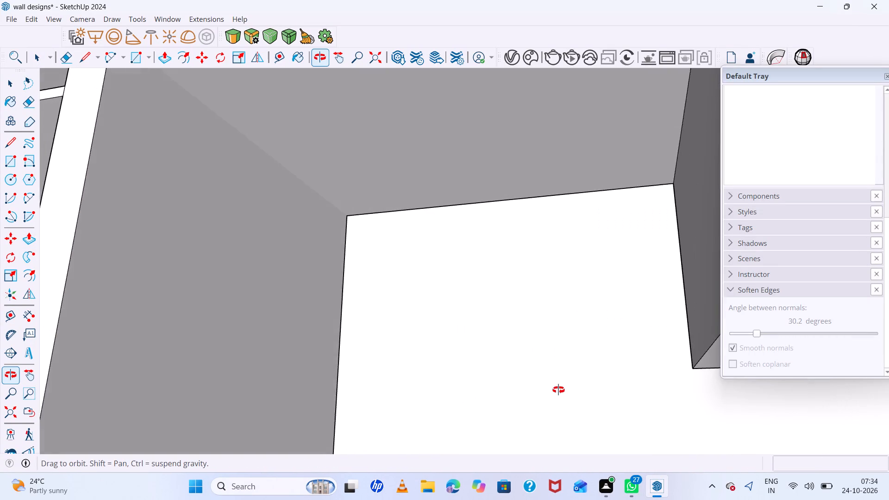
middle_drag(558, 390, 525, 414)
scroll(645, 366, up, 6)
scroll(513, 325, down, 6)
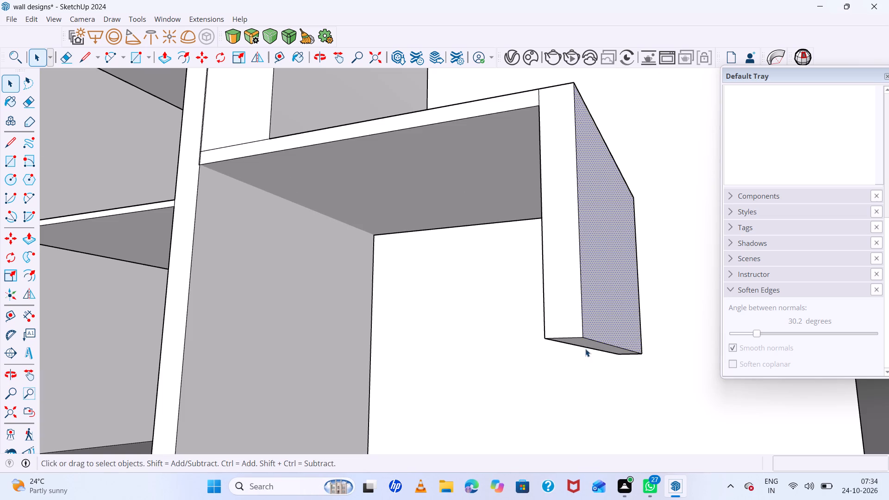
click(585, 345)
key(p)
click(585, 345)
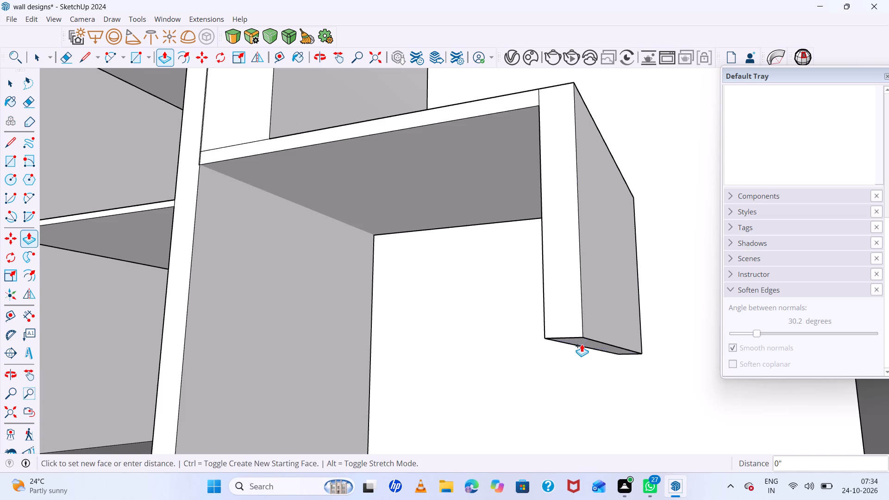
click(582, 362)
Extend the side face of the drop's new bottom strip 9" toward the arch's long leg to form a lower step shelf.
scroll(540, 339, down, 6)
middle_drag(613, 352, 618, 370)
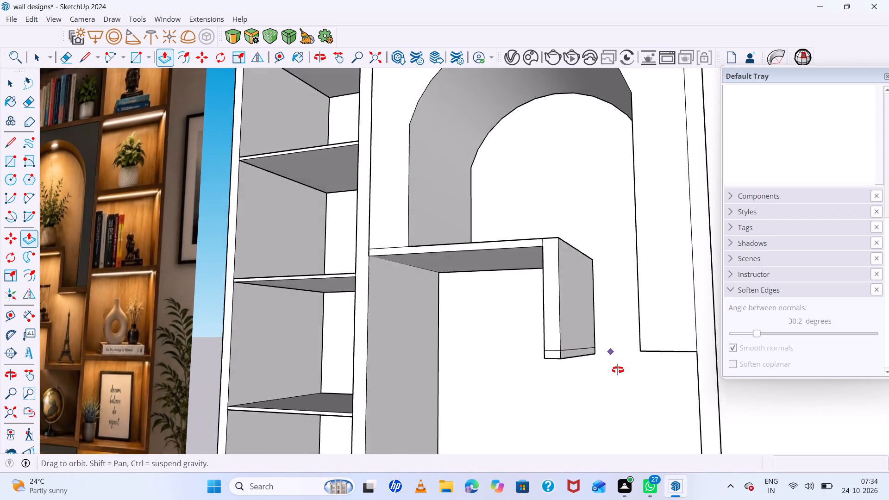
middle_drag(618, 370, 620, 387)
middle_click(620, 387)
scroll(569, 361, up, 5)
key(space)
click(567, 367)
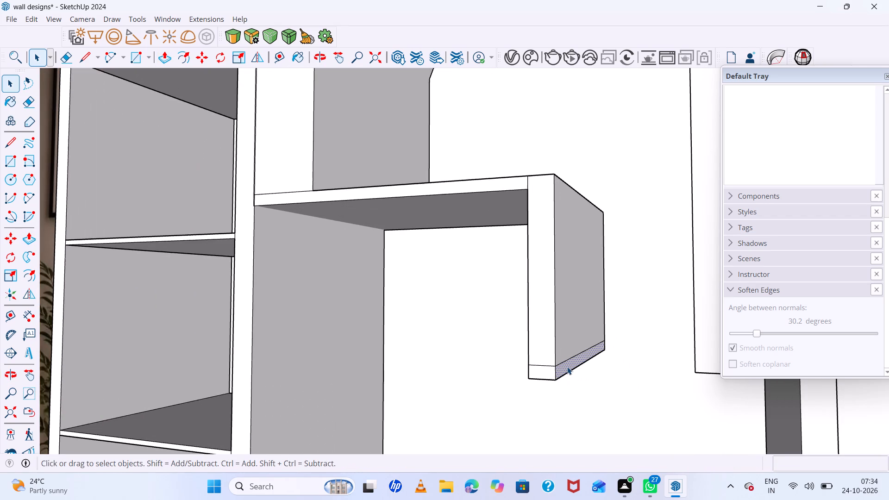
key(p)
click(568, 367)
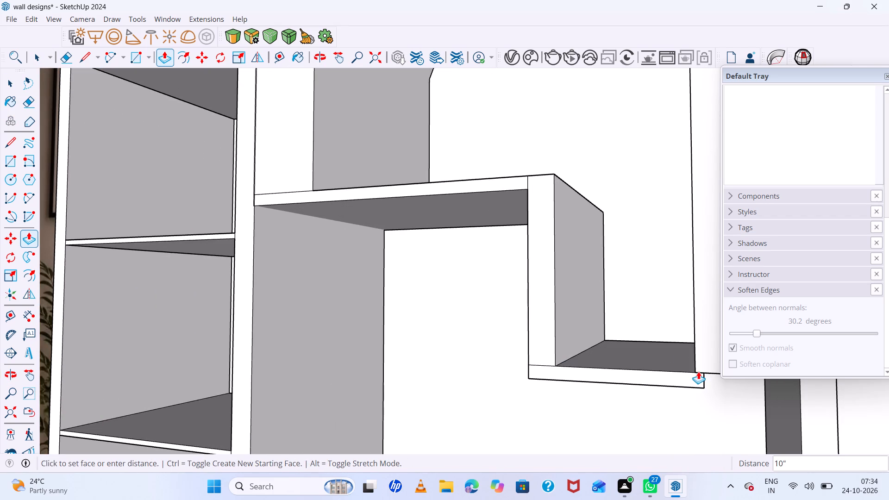
click(687, 368)
Pull the underside of the arch's long leg down level with the underside of the lower step shelf.
scroll(585, 336, down, 5)
middle_drag(653, 354, 676, 297)
scroll(678, 324, up, 6)
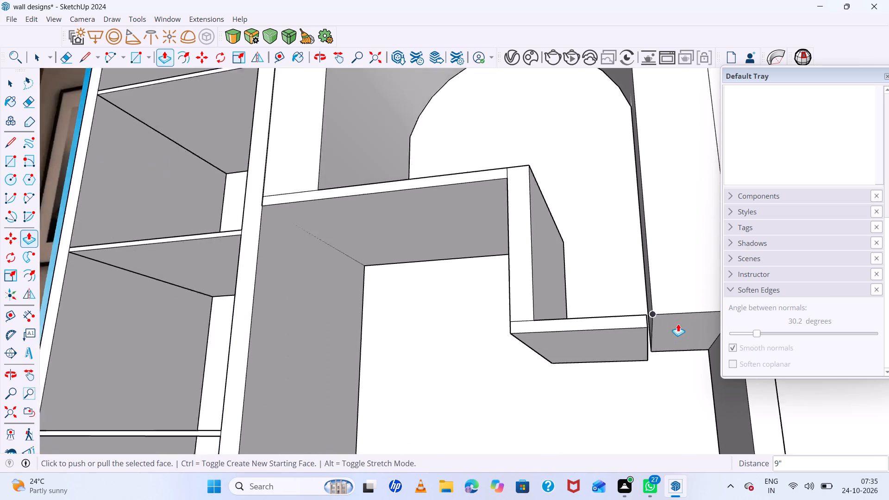
key(space)
click(677, 319)
key(p)
click(677, 319)
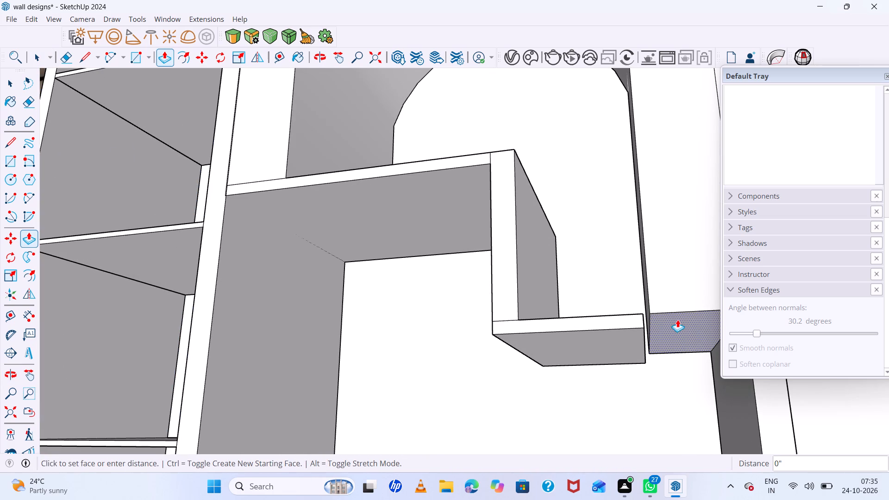
click(644, 331)
Extend the free end of the lower step shelf across the small gap to meet the arch's long leg.
middle_drag(613, 326, 632, 343)
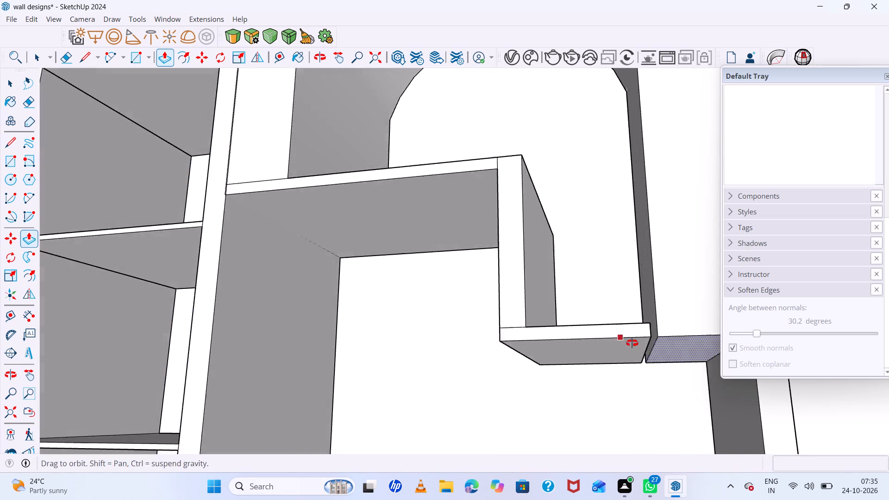
middle_drag(632, 343, 642, 366)
middle_click(642, 366)
scroll(660, 357, up, 6)
middle_drag(669, 364, 624, 368)
scroll(669, 364, up, 1)
key(space)
scroll(625, 371, up, 4)
click(598, 377)
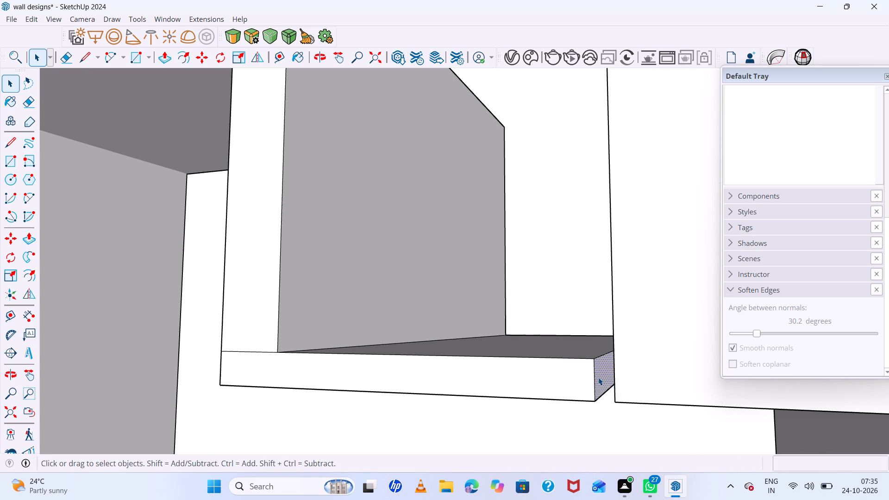
key(p)
click(598, 377)
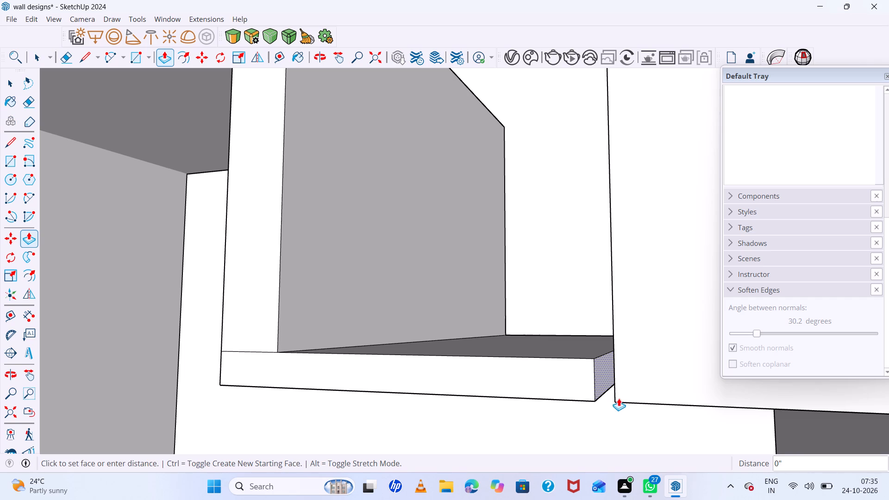
click(618, 401)
Erase the front seam edge where the niche shelf meets the top of the vertical drop.
scroll(554, 376, down, 11)
middle_drag(479, 344, 547, 402)
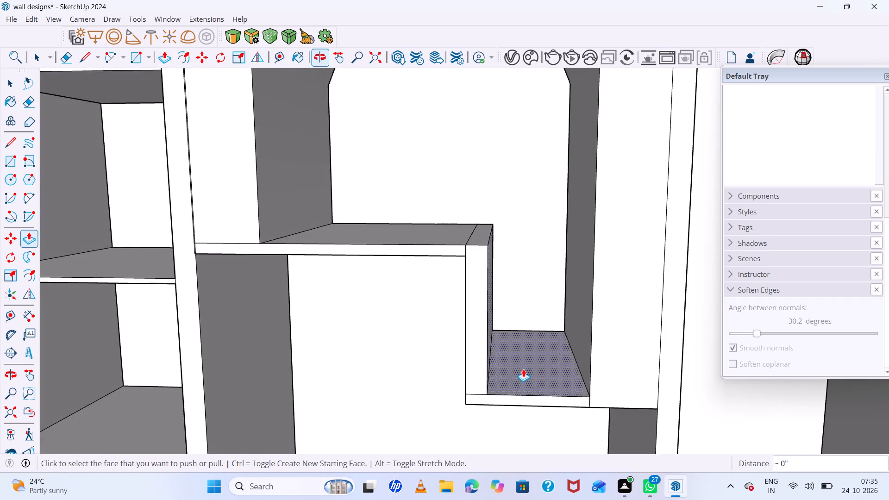
scroll(523, 369, down, 14)
middle_drag(600, 355, 609, 310)
middle_click(609, 311)
scroll(511, 347, up, 2)
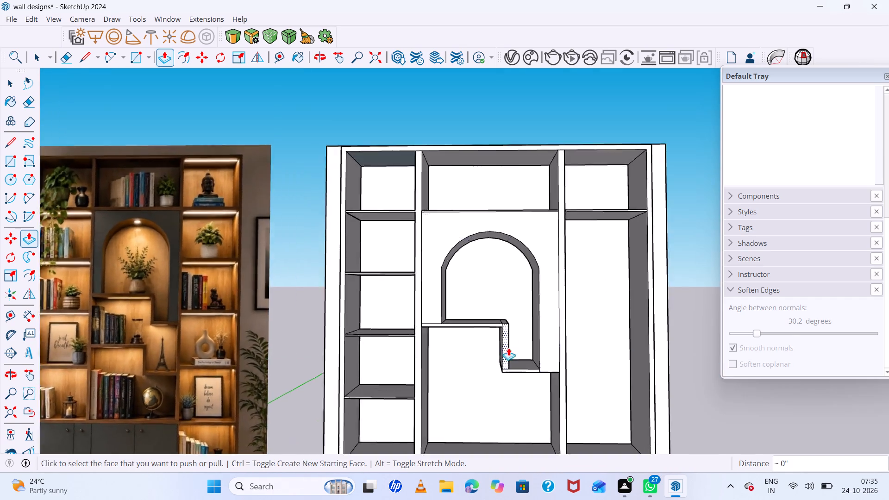
scroll(508, 348, up, 10)
key(space)
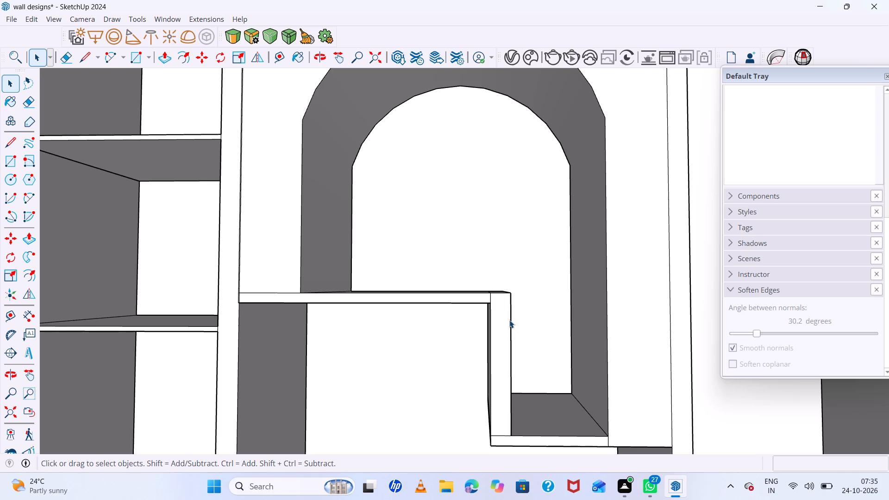
key(e)
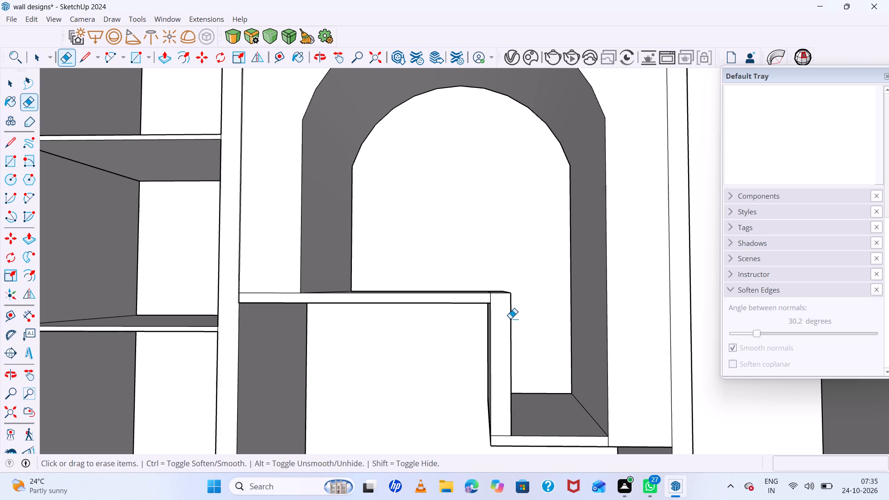
scroll(505, 313, up, 4)
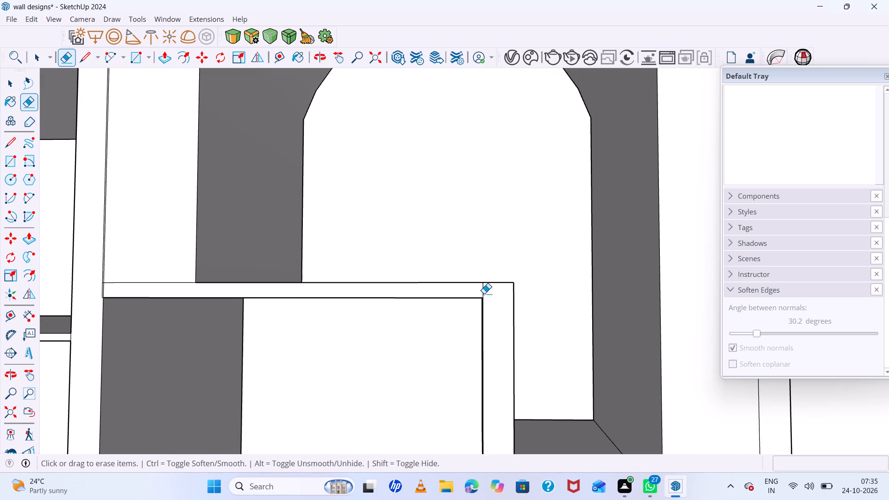
click(482, 294)
Erase the seam edge near the bottom of the drop's side face under the niche shelf.
middle_drag(536, 318, 621, 327)
key(space)
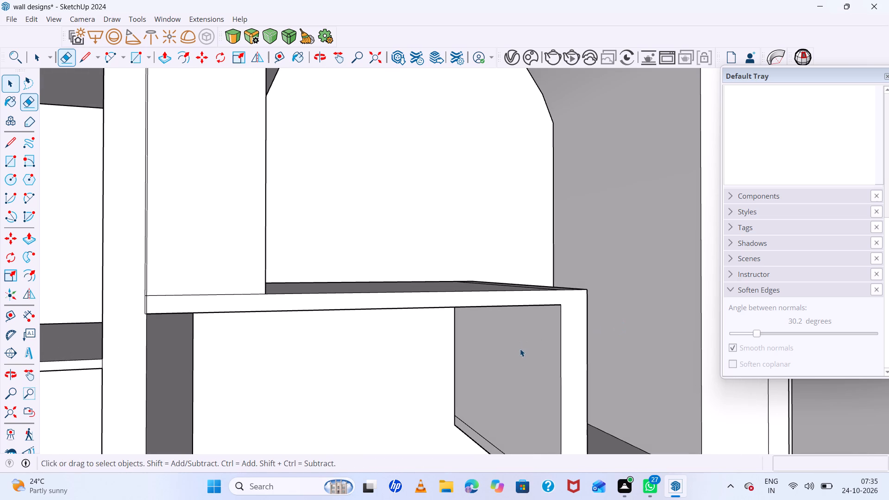
click(520, 349)
scroll(520, 348, down, 5)
middle_drag(520, 348, 520, 333)
scroll(540, 408, up, 4)
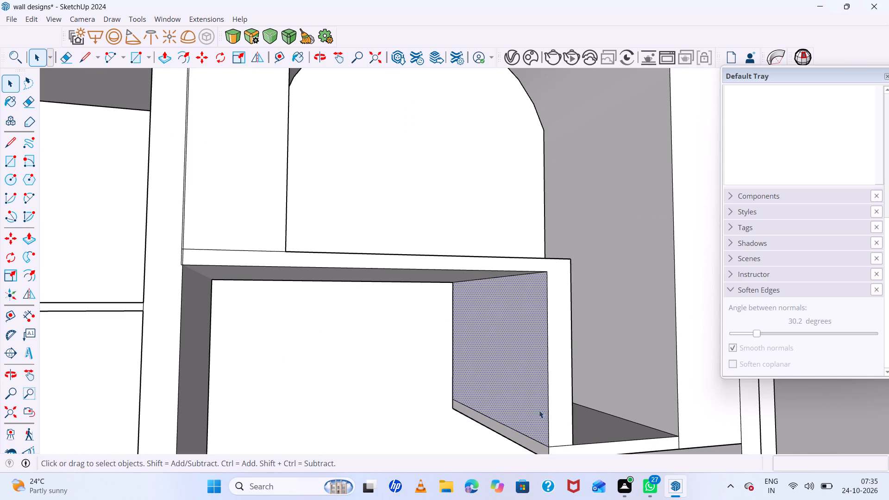
key(e)
click(527, 437)
key(space)
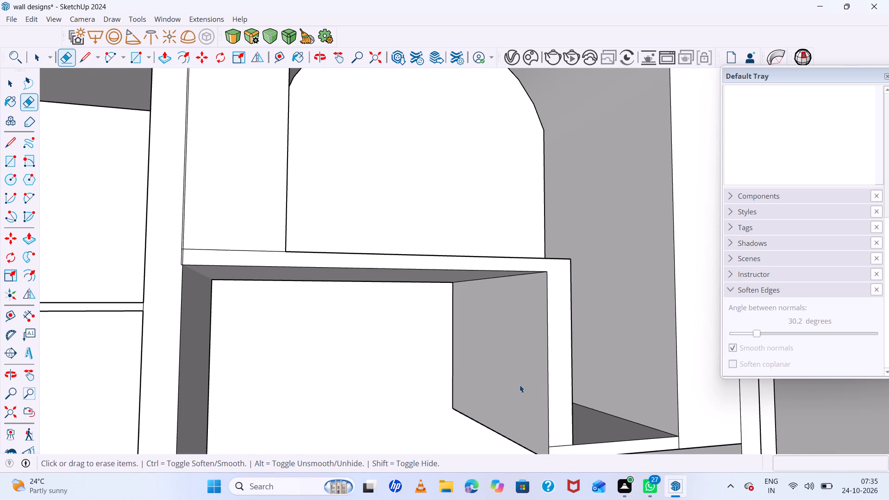
Push the drop's side face under the niche shelf inward 1" to thin the vertical drop.
click(520, 383)
key(p)
click(520, 383)
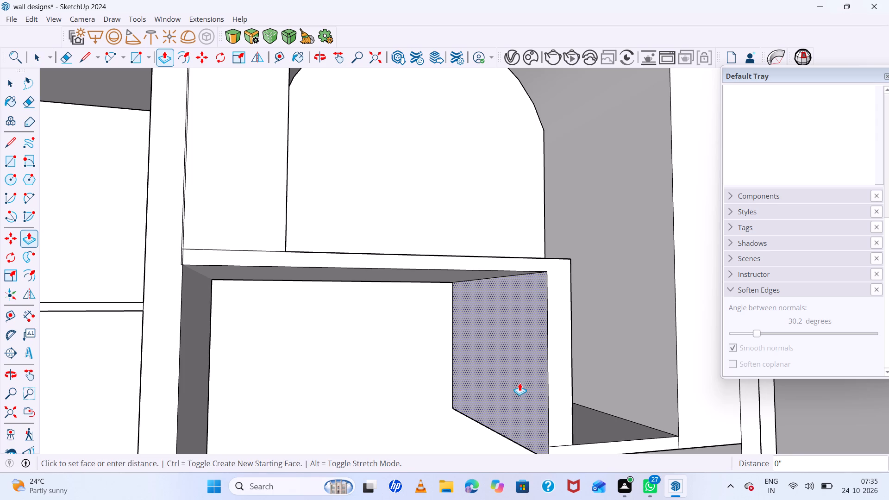
click(529, 382)
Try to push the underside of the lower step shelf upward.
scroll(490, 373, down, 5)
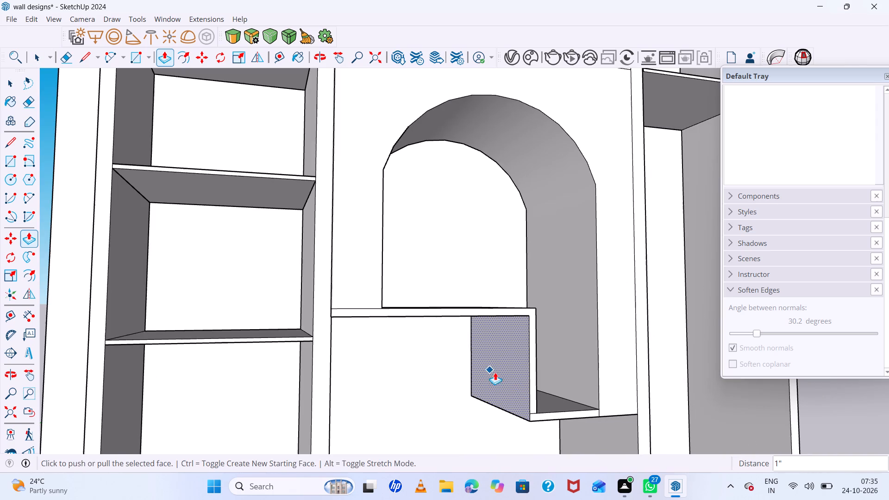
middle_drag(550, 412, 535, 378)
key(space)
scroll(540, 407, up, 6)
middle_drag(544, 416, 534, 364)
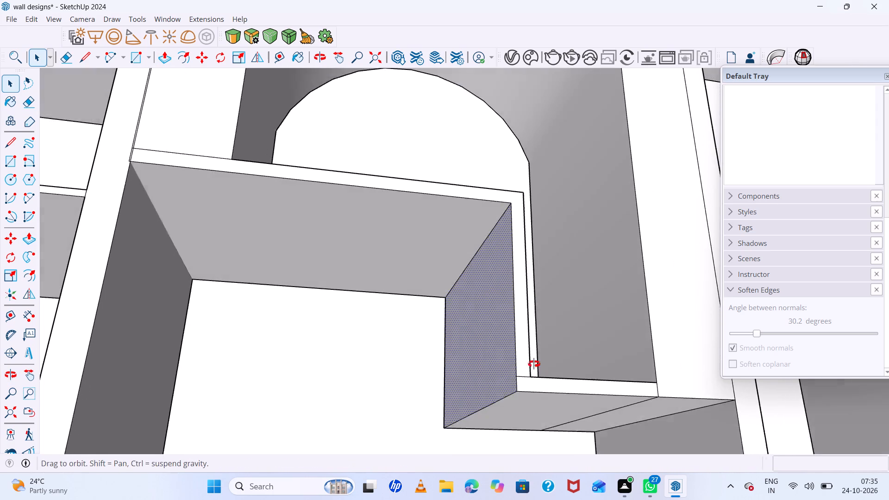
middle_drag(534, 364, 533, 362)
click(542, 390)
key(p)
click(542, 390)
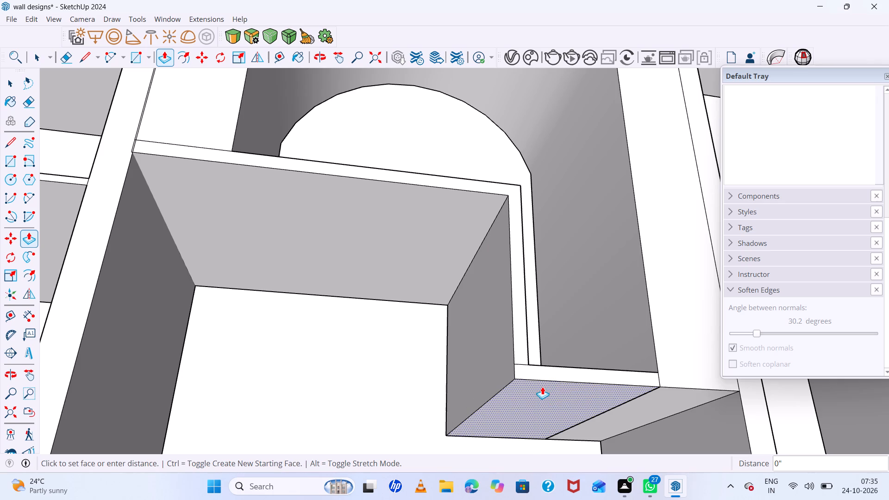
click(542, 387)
Erase the lower step shelf's seam edges: at the drop's front corner and at the arch-leg joint, on the underside and front.
scroll(500, 375, up, 4)
middle_click(497, 424)
key(space)
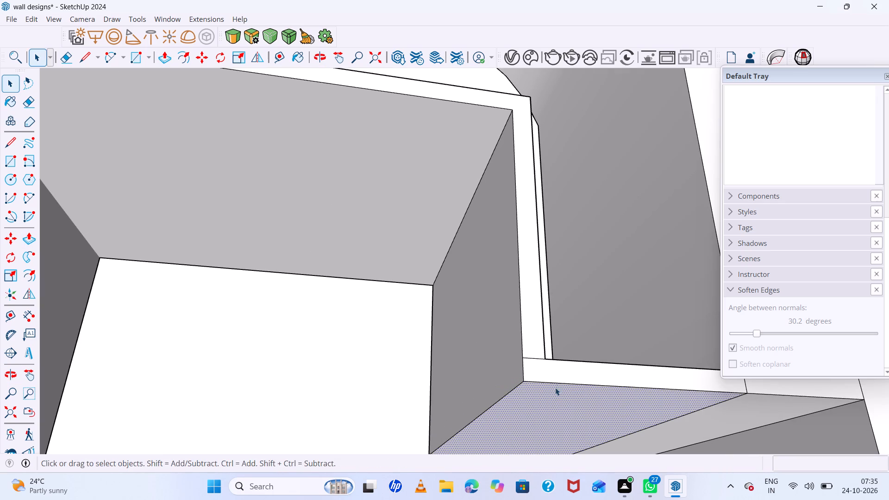
key(e)
click(530, 359)
scroll(535, 360, down, 4)
middle_drag(530, 351, 529, 351)
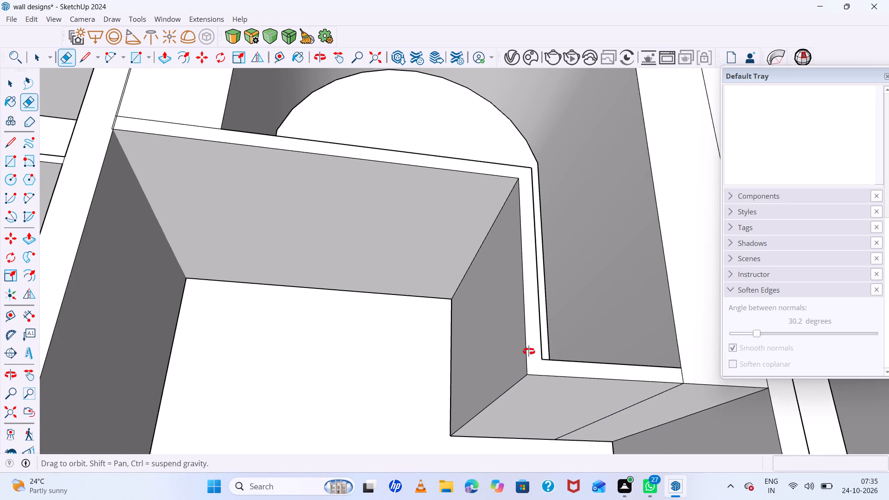
middle_drag(529, 351, 522, 405)
middle_drag(620, 376, 589, 255)
click(659, 351)
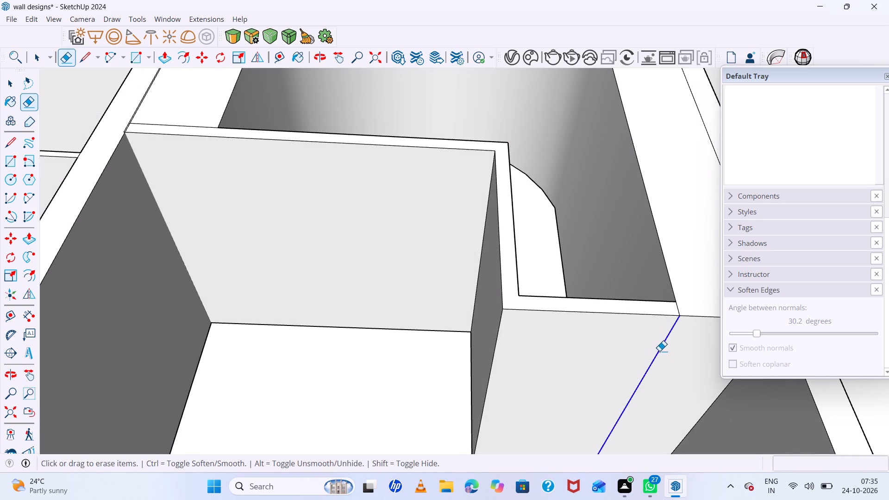
click(677, 310)
Erase the seam edge across the top of the niche shelf near its free end.
middle_drag(566, 297, 547, 469)
scroll(562, 375, down, 6)
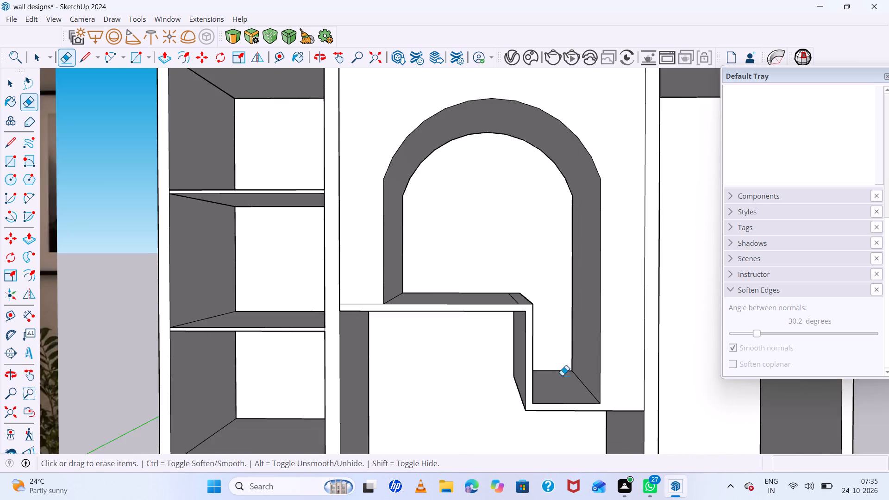
middle_drag(562, 376, 557, 464)
scroll(510, 340, up, 7)
click(517, 320)
scroll(517, 320, down, 10)
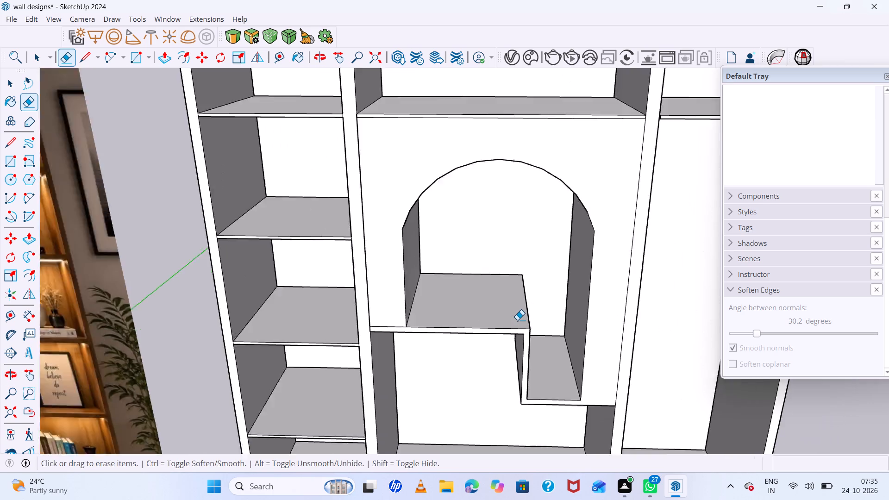
Check the arched niche and the stepped shelving beneath it against the reference image from the front and from below.
scroll(517, 320, down, 9)
middle_drag(555, 357, 534, 271)
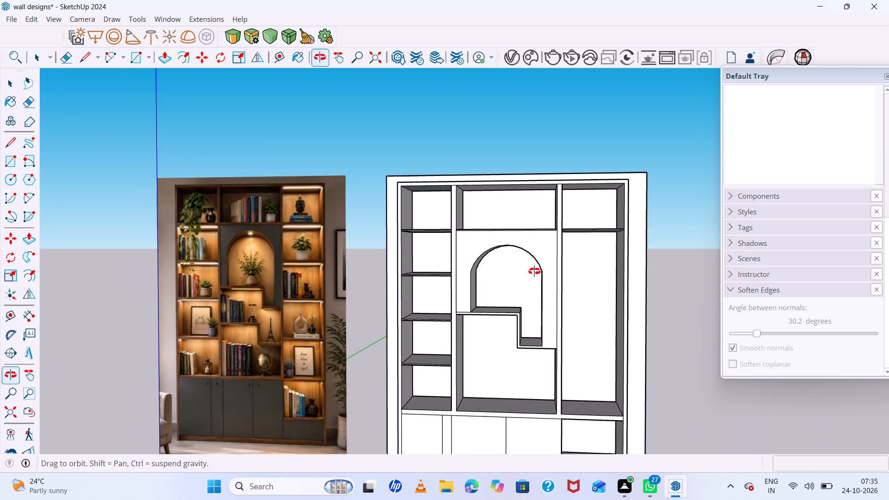
middle_drag(534, 271, 547, 258)
middle_click(547, 258)
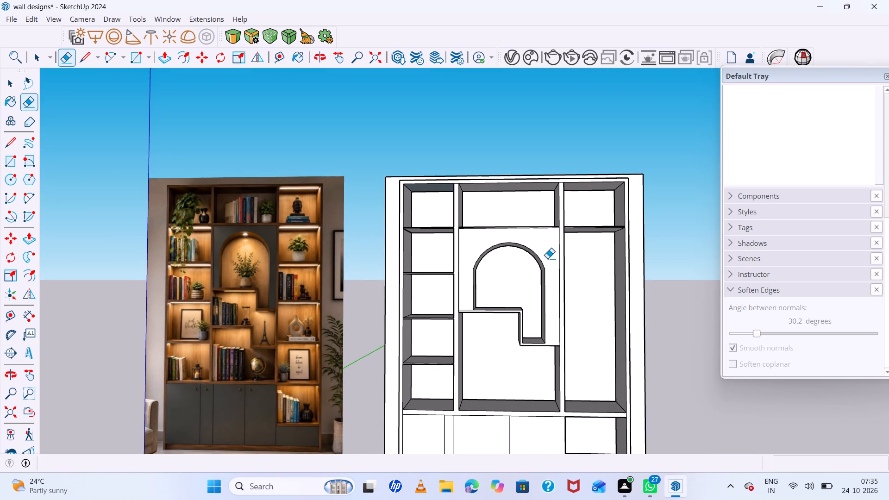
scroll(547, 258, up, 7)
scroll(547, 258, down, 7)
middle_drag(565, 324, 572, 295)
scroll(573, 294, up, 1)
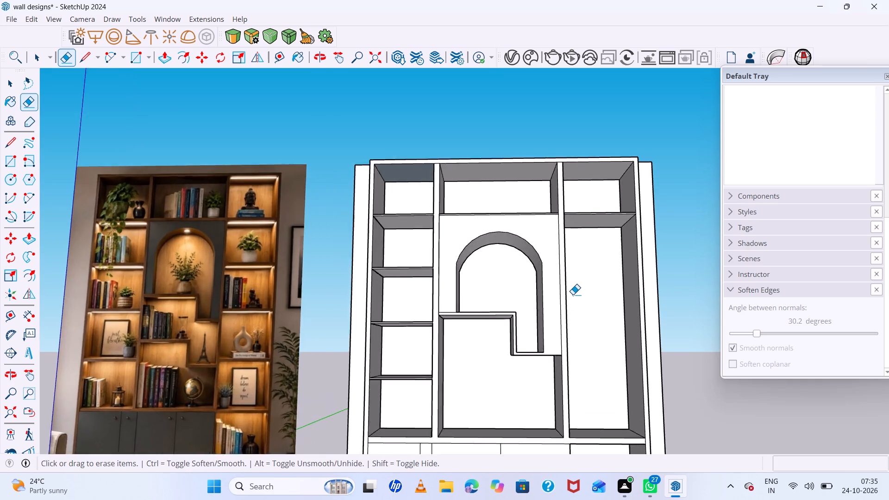
scroll(573, 294, down, 5)
scroll(535, 346, up, 5)
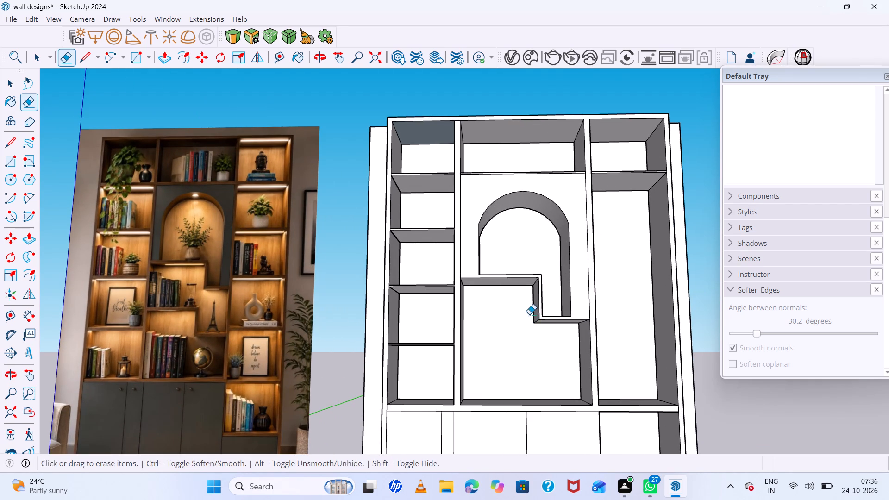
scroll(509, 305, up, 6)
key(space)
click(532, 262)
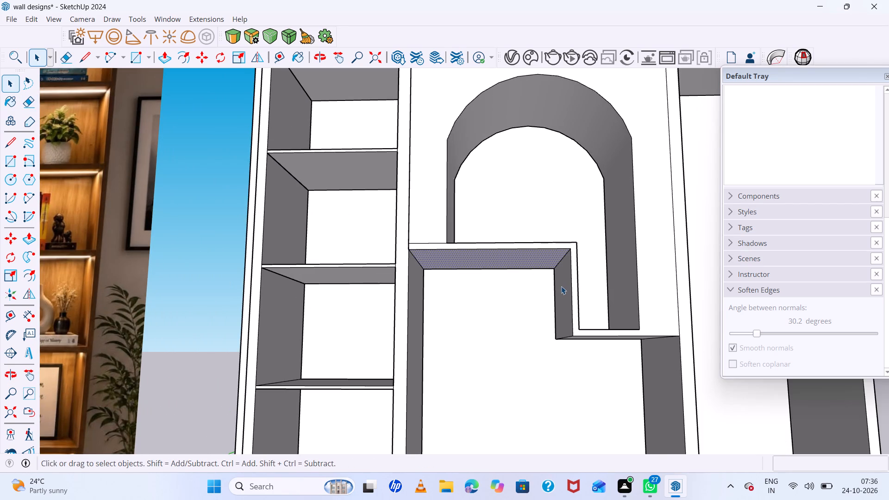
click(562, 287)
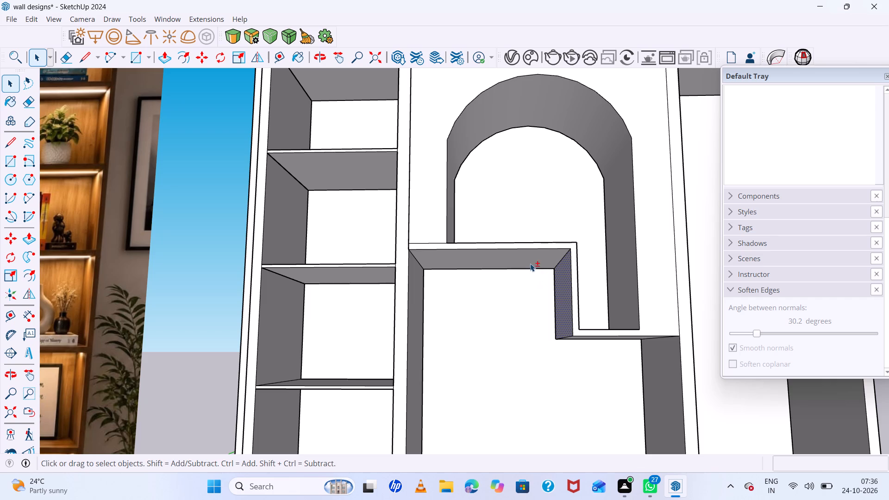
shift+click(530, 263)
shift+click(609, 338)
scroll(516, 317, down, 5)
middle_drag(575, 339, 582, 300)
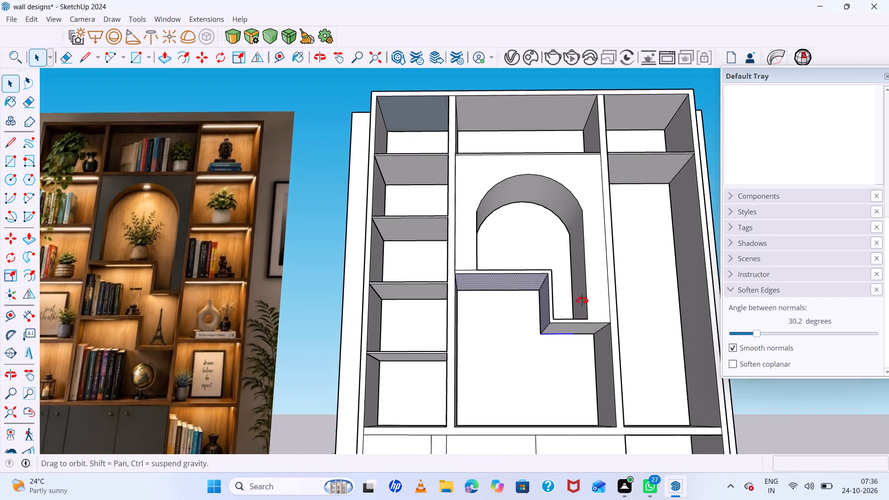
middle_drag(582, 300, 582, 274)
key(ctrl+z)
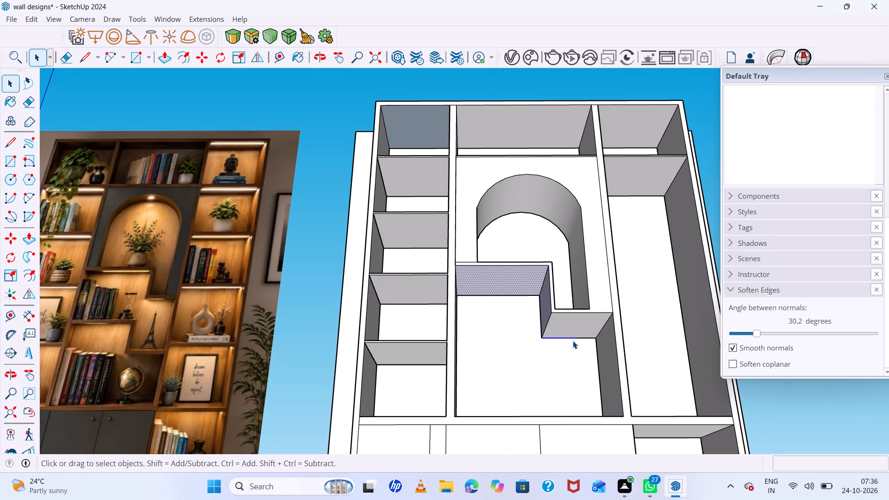
Copy the niche shelf's underside, the drop's side face and the lower step's underside about 1' 5" straight down in the middle bay.
click(573, 327)
scroll(501, 326, down, 5)
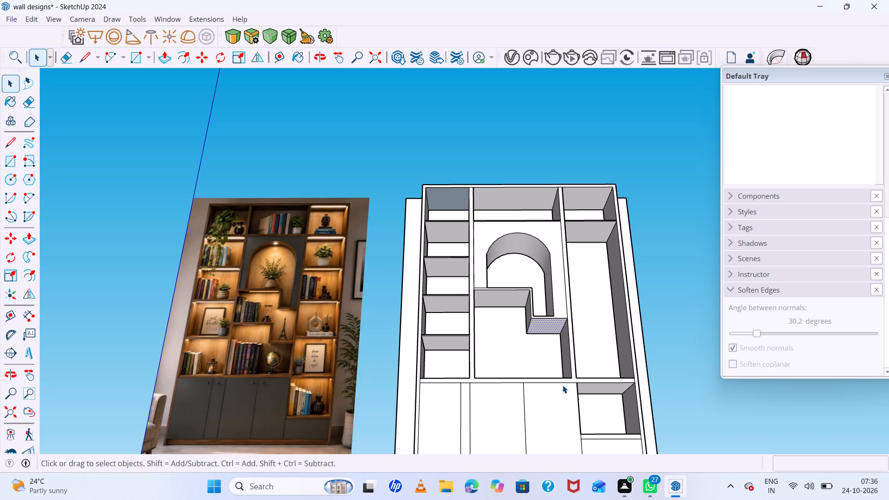
scroll(594, 351, down, 3)
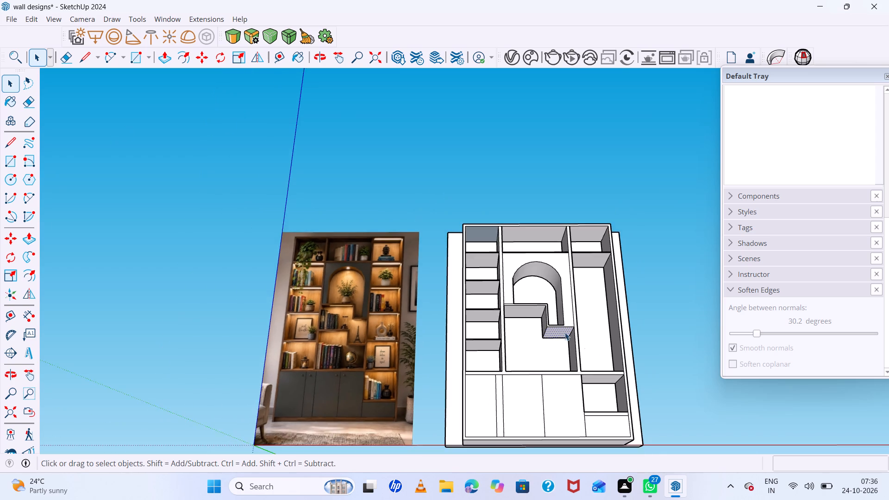
scroll(565, 332, up, 10)
middle_drag(503, 303, 550, 301)
middle_click(550, 301)
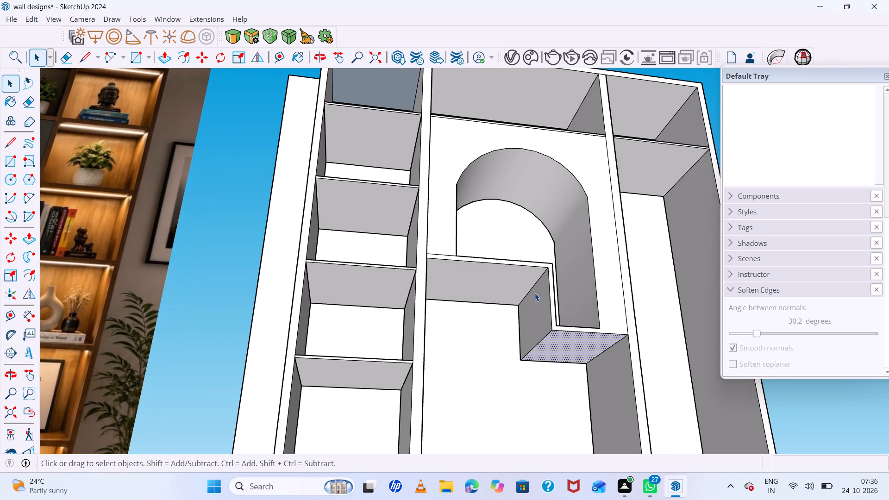
shift+click(537, 302)
shift+click(509, 279)
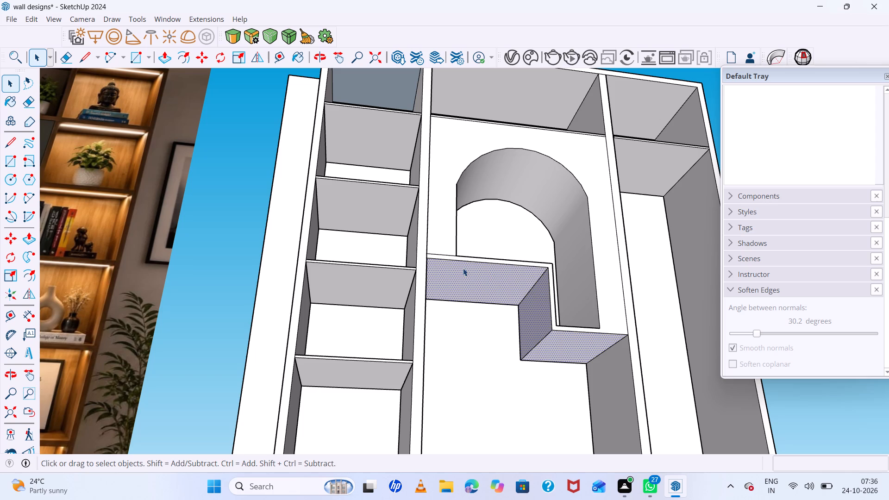
drag(619, 313, 617, 335)
key(m)
scroll(645, 388, up, 5)
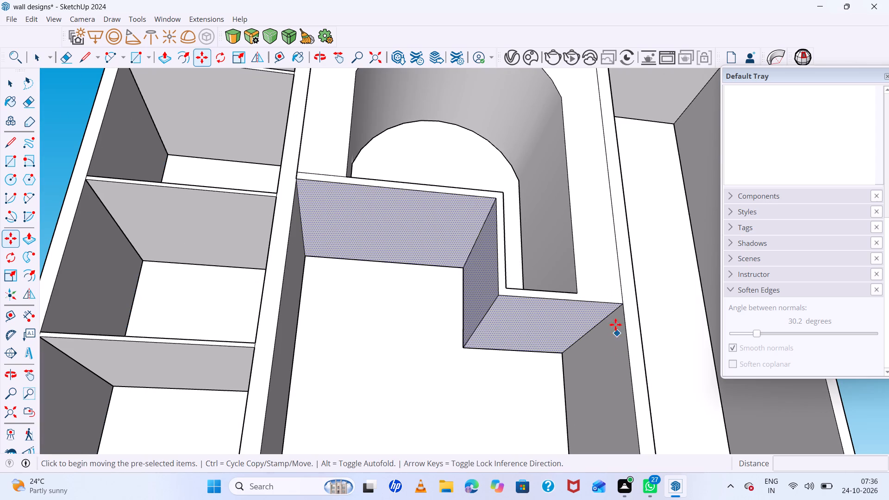
click(623, 303)
scroll(623, 338, down, 5)
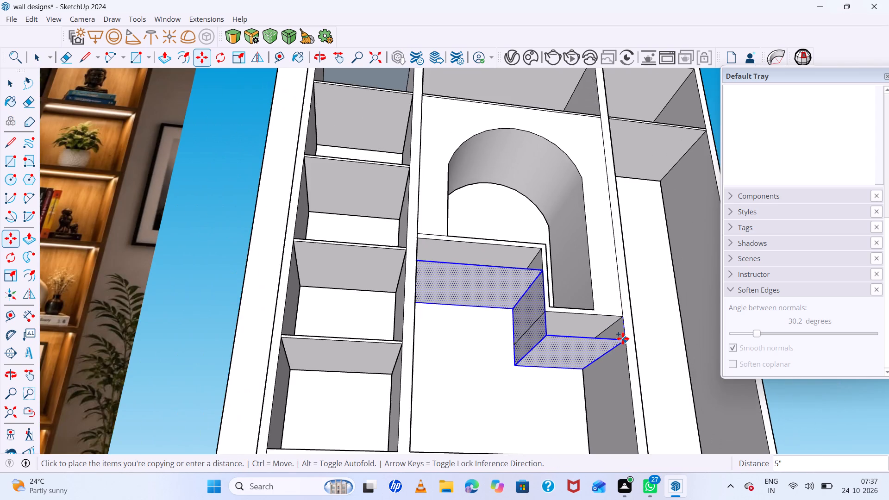
scroll(623, 339, down, 5)
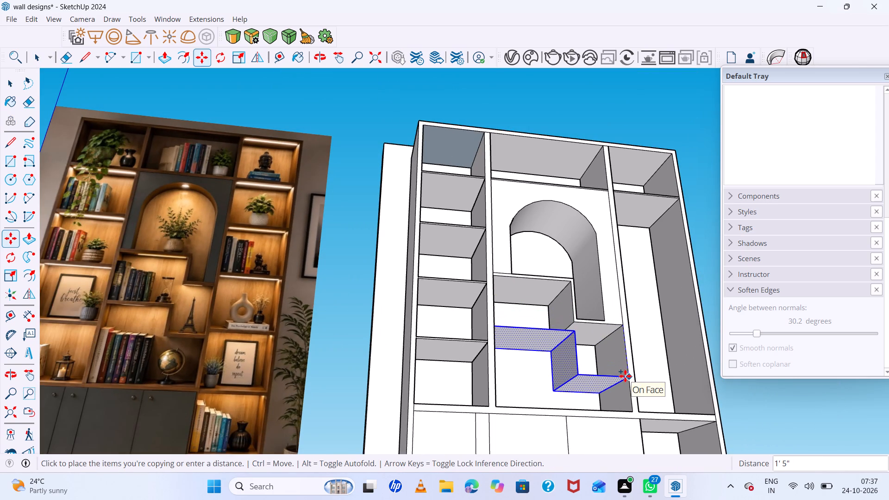
click(627, 383)
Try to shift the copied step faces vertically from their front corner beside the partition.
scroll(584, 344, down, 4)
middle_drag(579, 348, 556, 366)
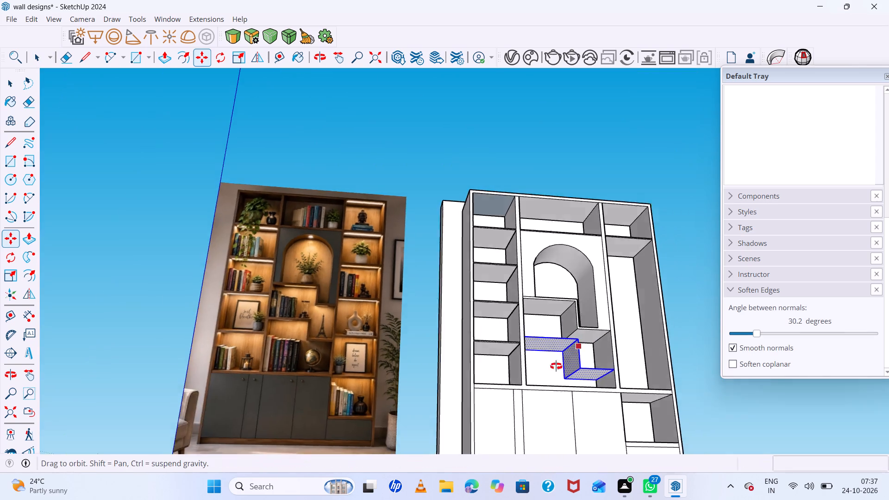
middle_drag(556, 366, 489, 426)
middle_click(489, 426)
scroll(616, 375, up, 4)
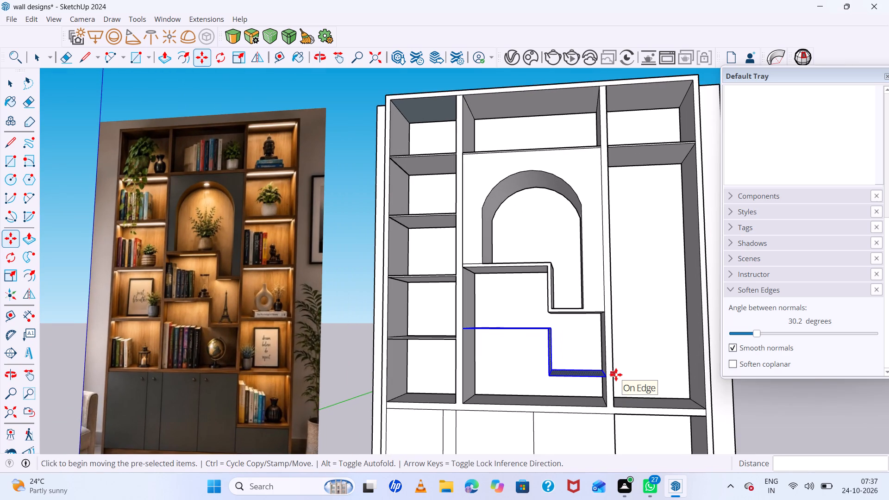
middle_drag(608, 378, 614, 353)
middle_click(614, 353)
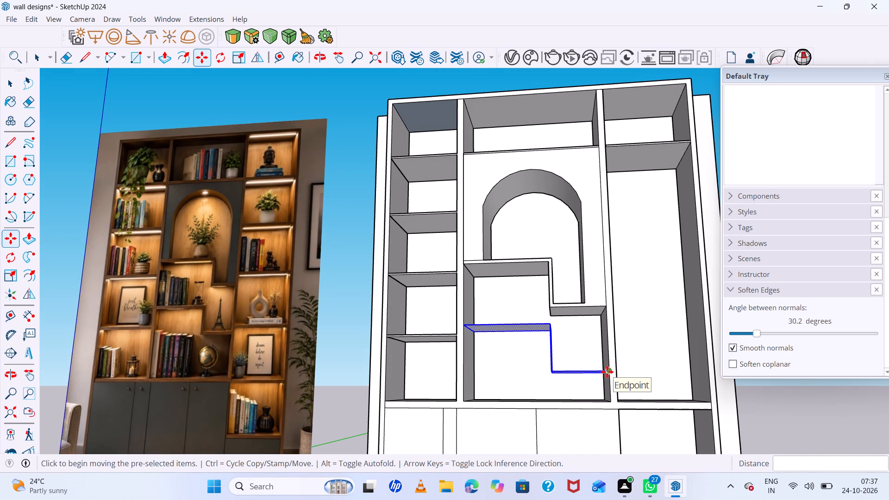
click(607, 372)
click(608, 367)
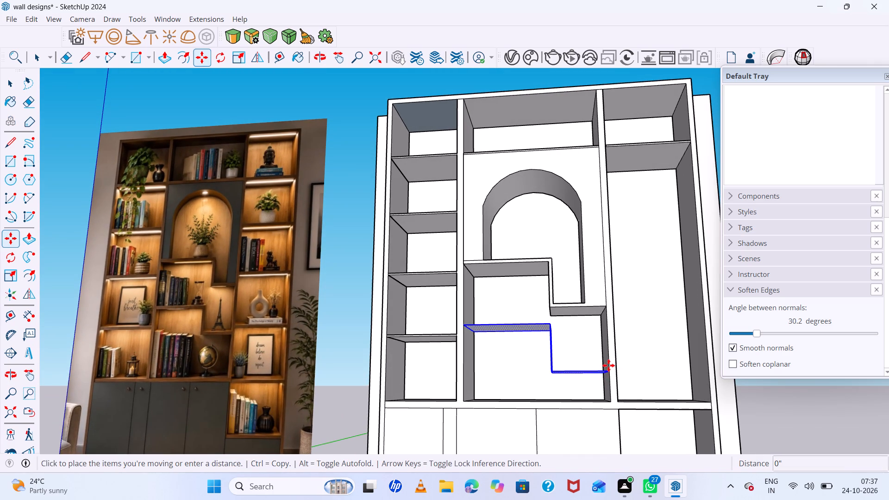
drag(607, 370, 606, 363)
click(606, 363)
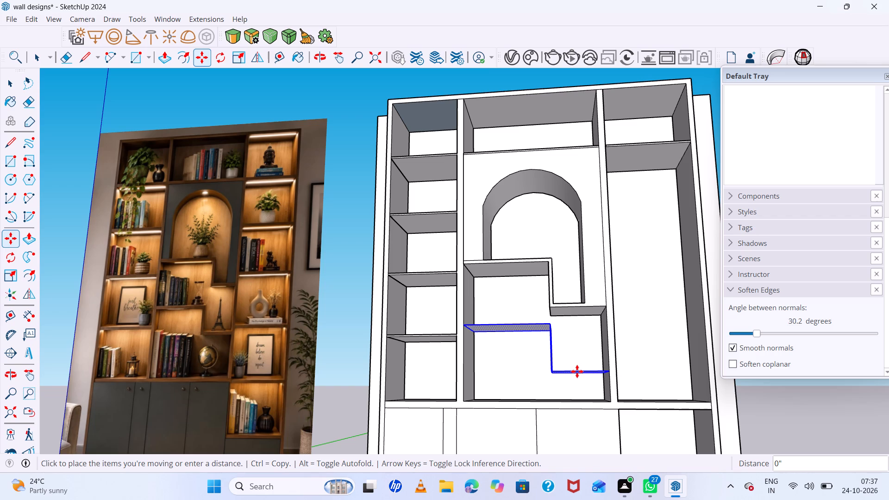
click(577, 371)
Thicken the upper face of the copied step profile upward by 0.5" to form a shelf.
scroll(528, 337, up, 7)
middle_drag(527, 334, 572, 349)
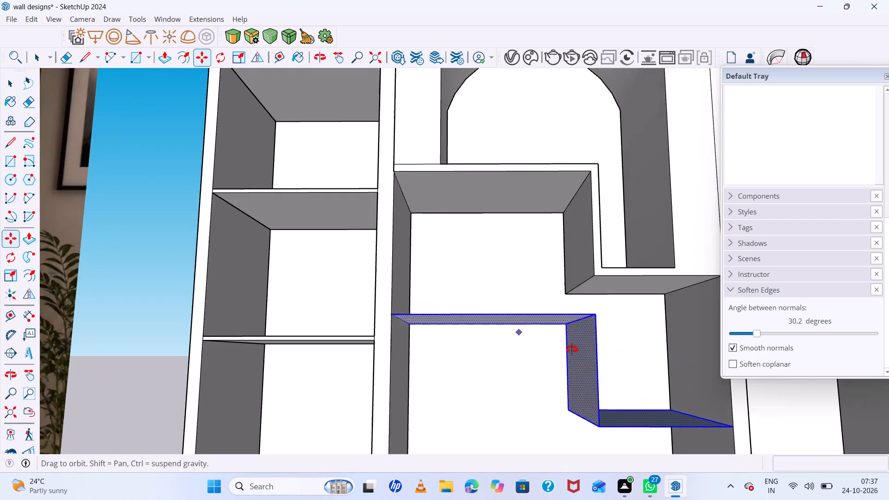
middle_drag(572, 349, 554, 412)
key(space)
click(540, 339)
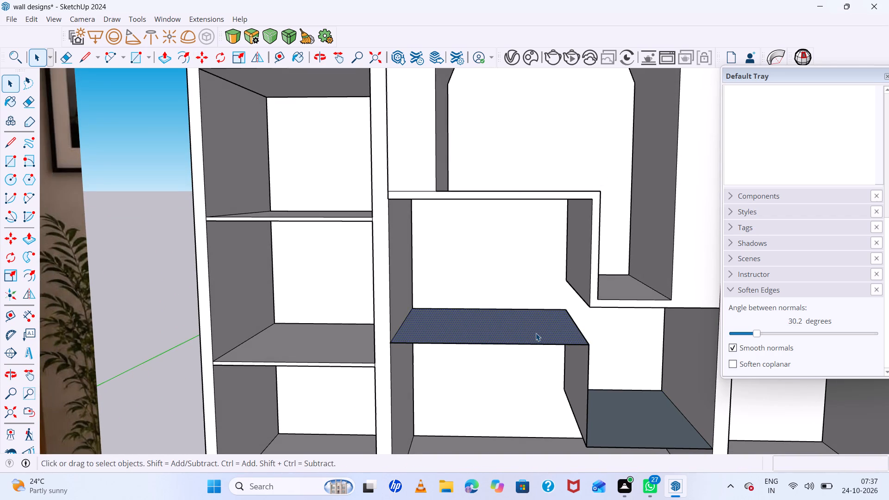
key(p)
click(536, 333)
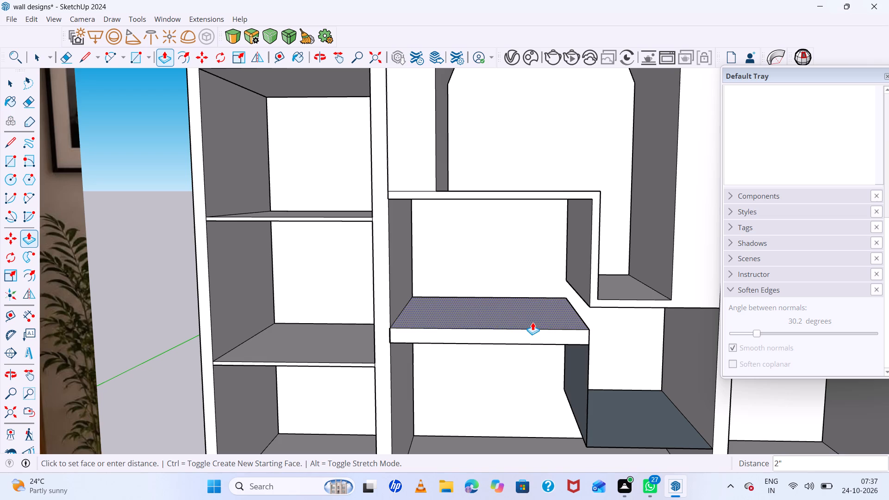
text(.5)
key(Return)
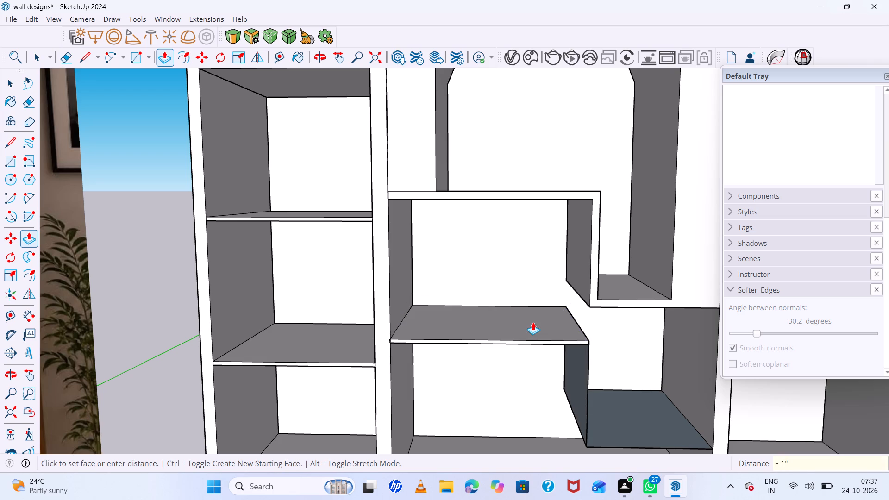
Thicken the copied profile's vertical drop by 0.5", pulling its side face outward.
middle_drag(611, 362, 518, 341)
click(550, 361)
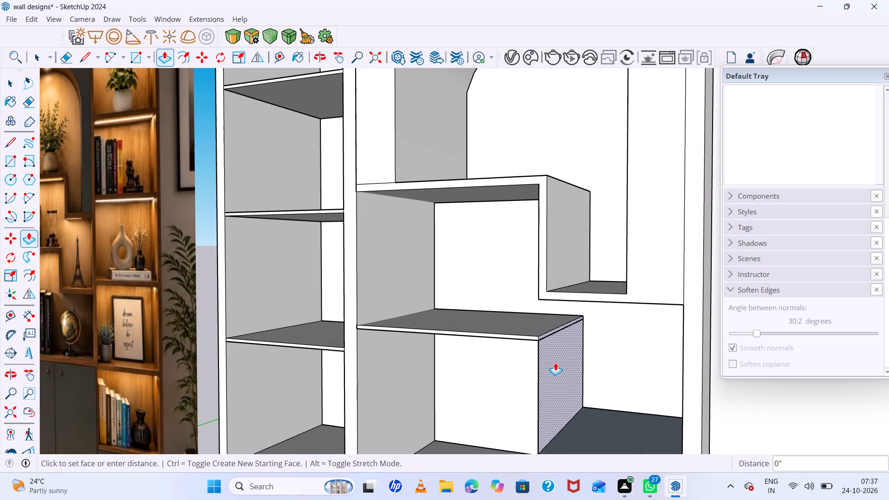
text(.5)
key(Return)
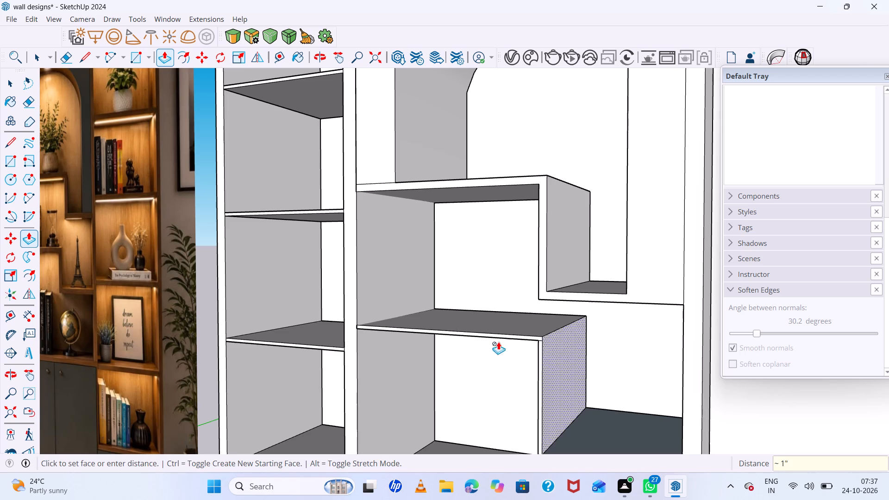
Thicken the copied profile's lower step face upward by 0.5".
scroll(510, 309, down, 6)
middle_drag(579, 376, 632, 400)
scroll(568, 389, up, 5)
click(582, 385)
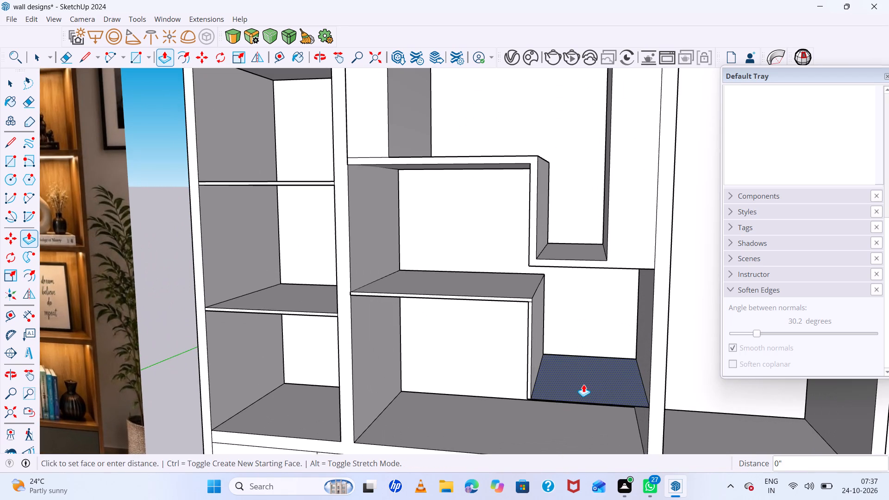
text(.5)
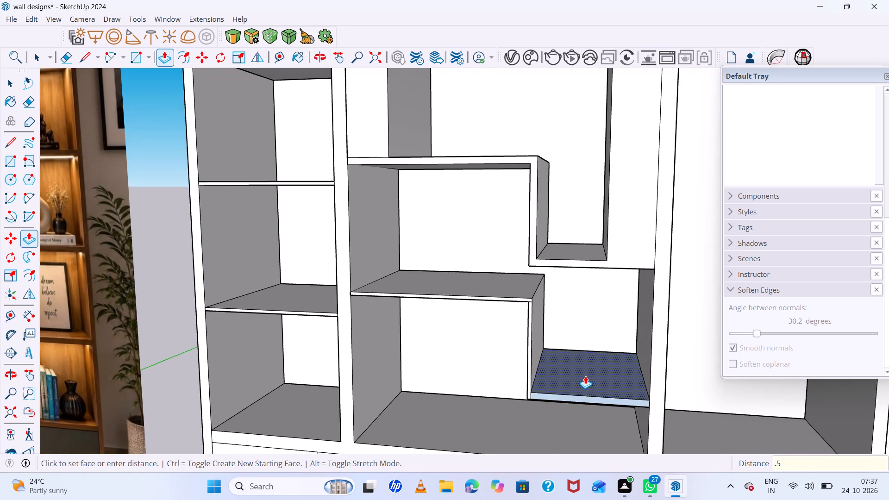
key(Return)
Reverse the top face and the front edge face of the copied lower step shelf.
key(space)
double_click(579, 375)
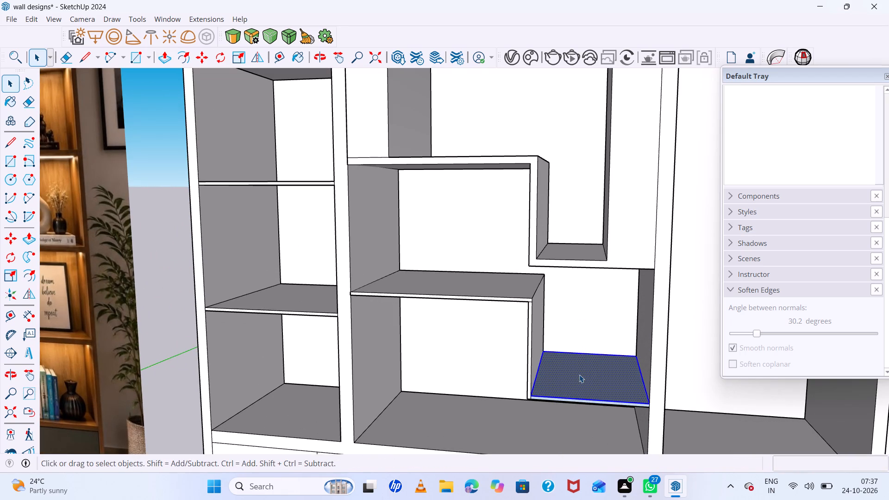
right_click(579, 375)
click(622, 220)
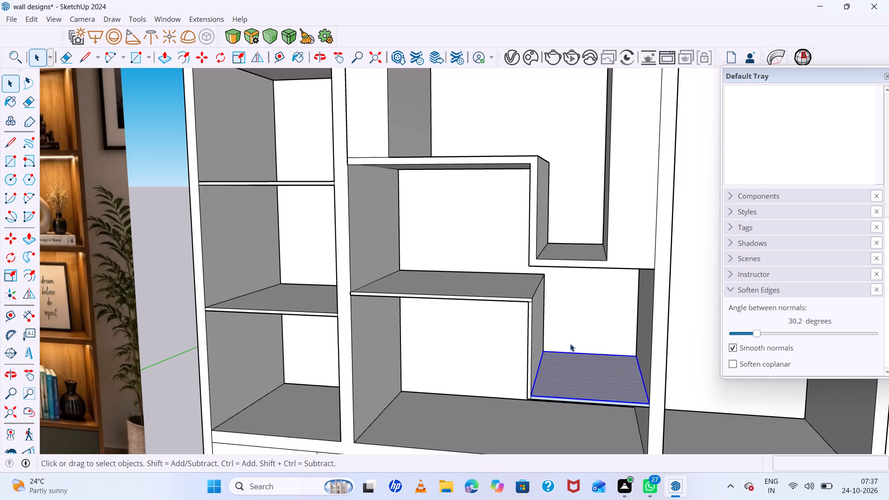
scroll(548, 392, up, 11)
click(555, 410)
right_click(555, 406)
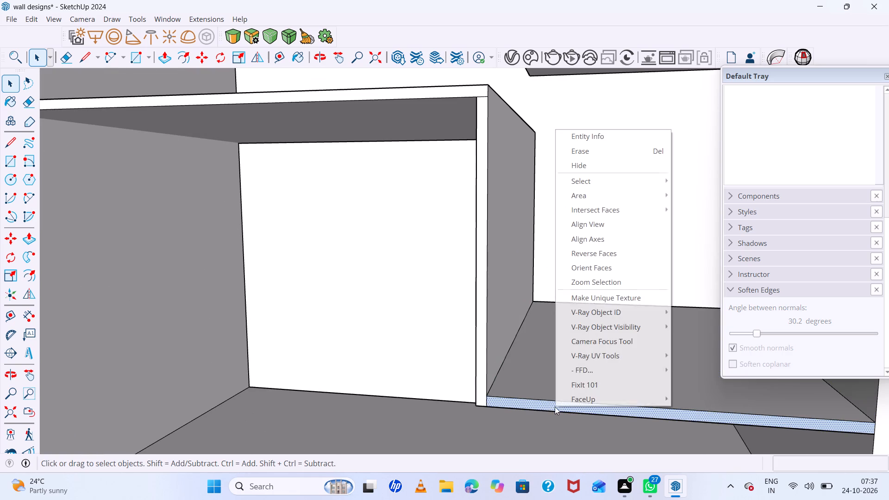
click(589, 252)
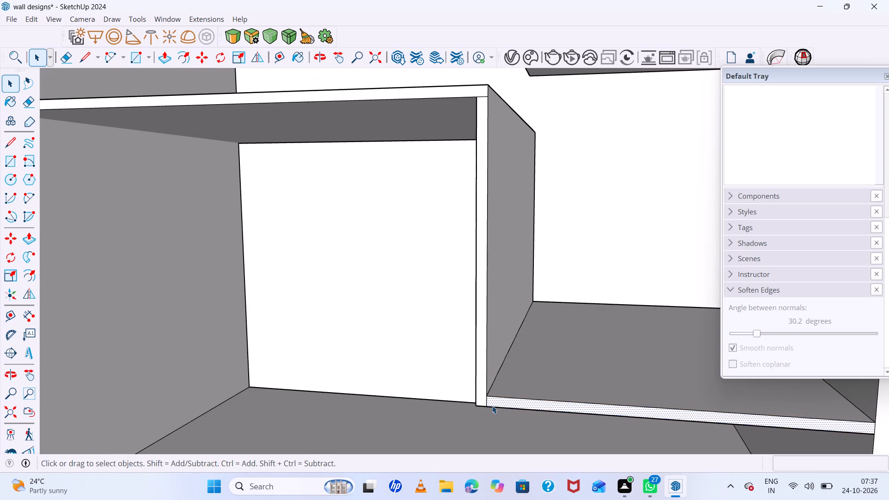
Erase the front seam edges where the copied drop meets the lower step shelf and the upper shelf.
key(e)
click(487, 404)
scroll(472, 204, down, 5)
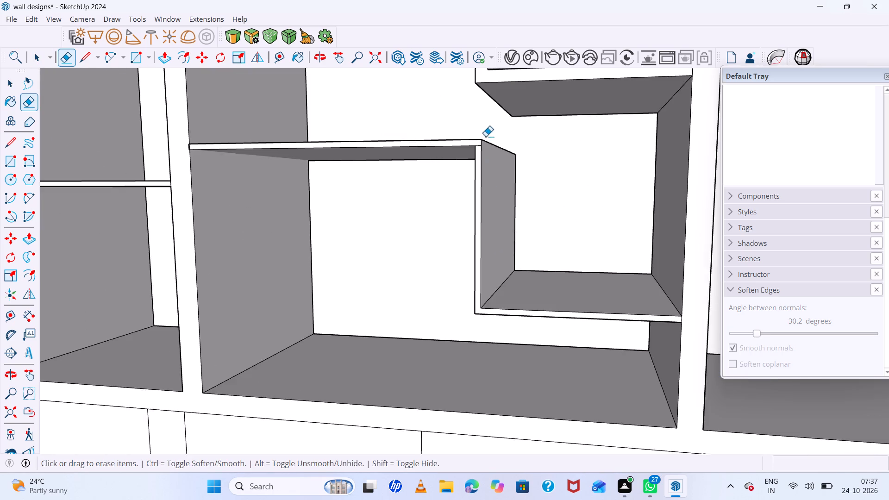
scroll(486, 136, up, 6)
drag(467, 161, 467, 172)
click(466, 174)
Draw a rectangle of about 1' 2" by 2' closing the open side of the copied profile's vertical drop, facing the lower compartment.
scroll(457, 194, down, 6)
scroll(408, 204, down, 8)
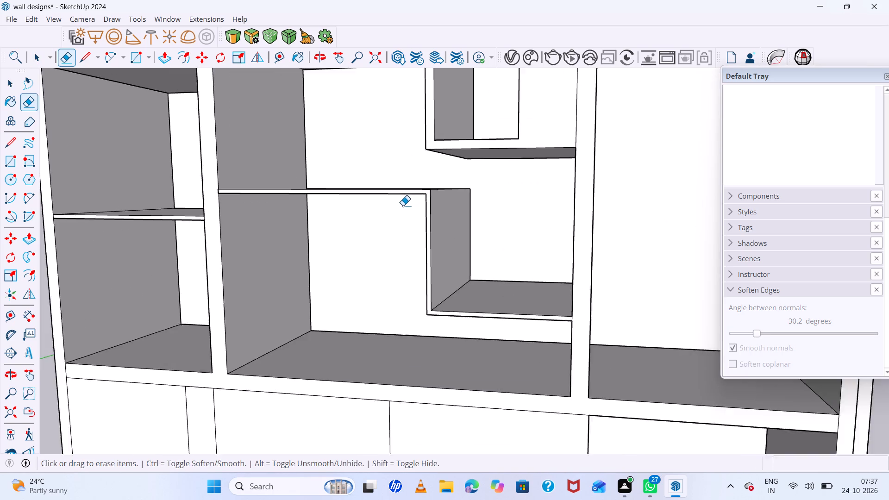
scroll(403, 206, down, 4)
middle_drag(508, 278, 545, 176)
middle_click(545, 176)
scroll(463, 219, up, 4)
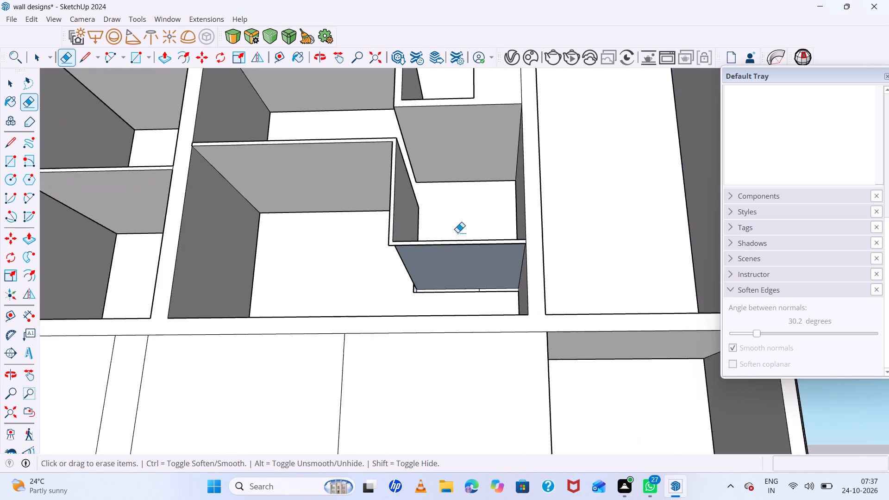
scroll(457, 232, up, 2)
middle_drag(426, 280, 518, 297)
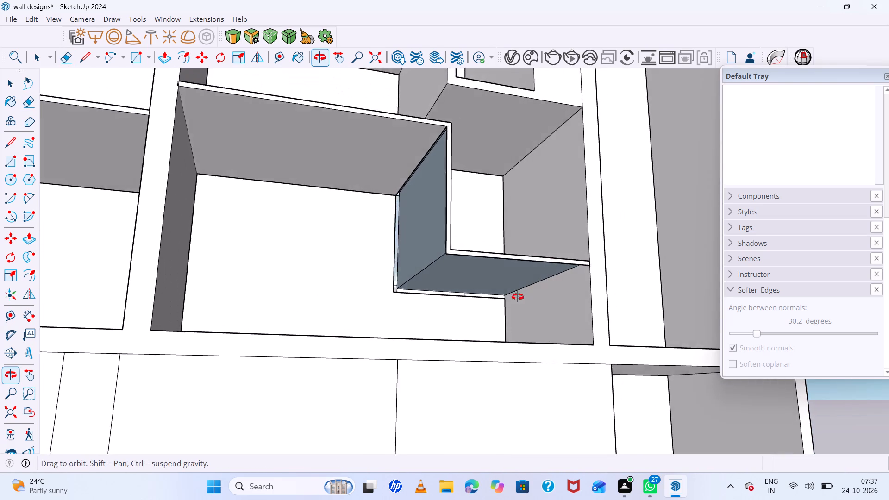
middle_drag(518, 297, 508, 307)
scroll(404, 223, up, 5)
click(436, 223)
scroll(436, 223, down, 3)
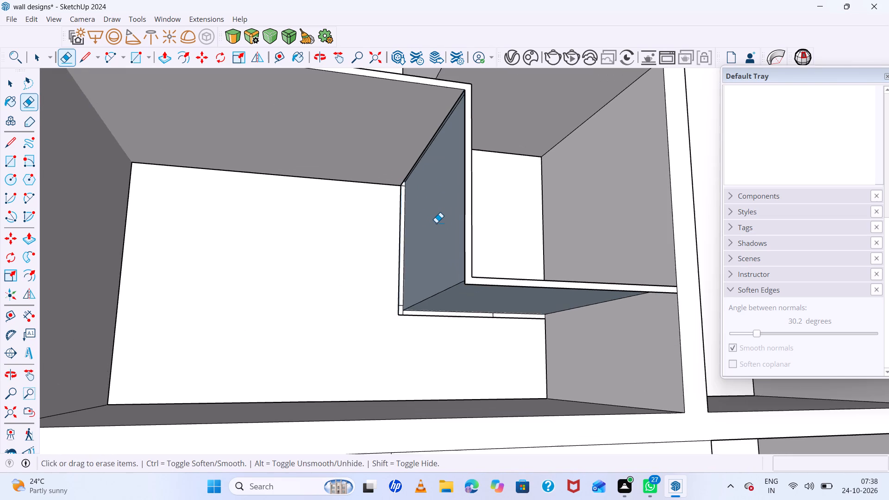
middle_drag(440, 223, 551, 225)
key(r)
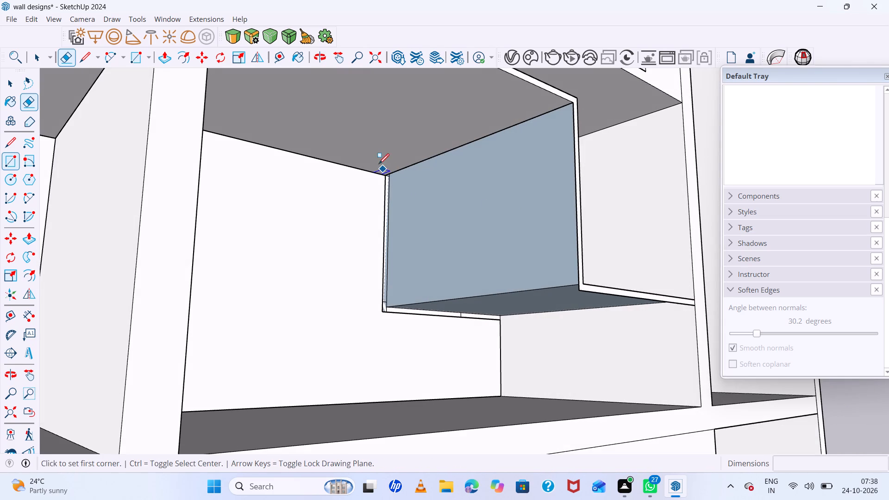
click(385, 176)
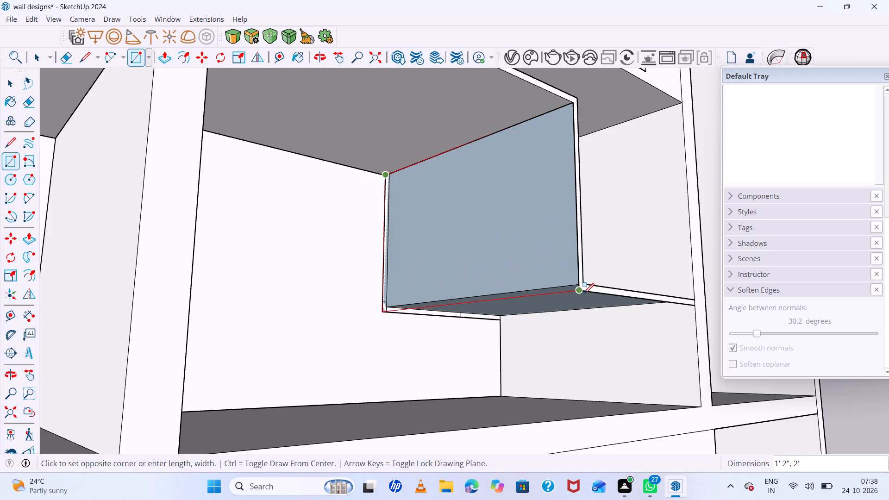
click(580, 293)
Cut away the unwanted front face covering the lower middle compartment and the extra face overlapping its back.
middle_drag(549, 279, 457, 233)
key(space)
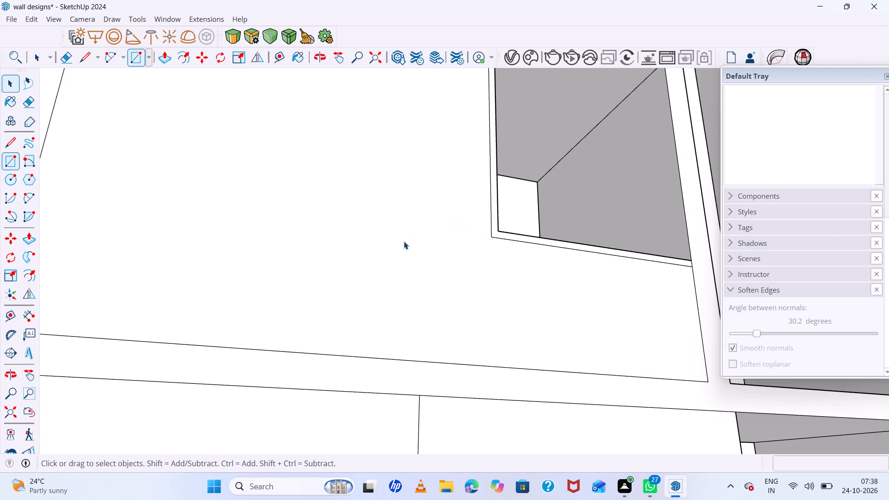
click(403, 241)
key(ctrl+x)
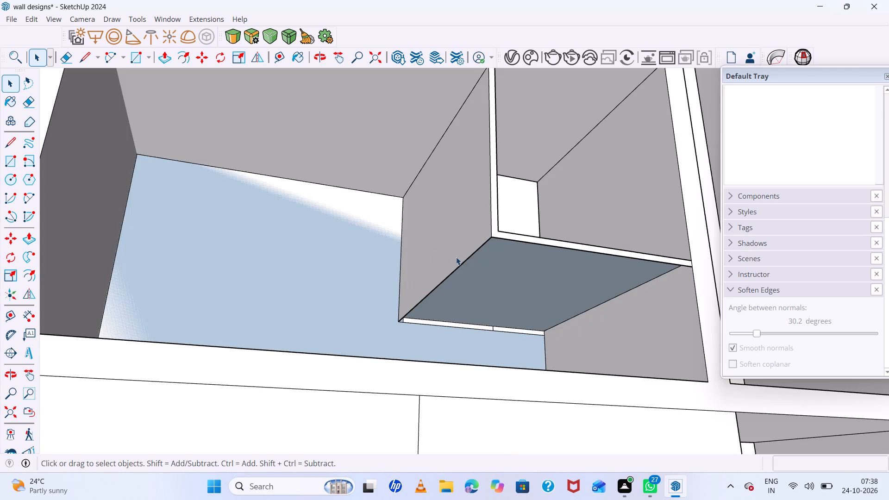
scroll(459, 257, up, 4)
scroll(445, 250, down, 9)
middle_drag(432, 252, 397, 369)
scroll(395, 368, up, 1)
click(348, 246)
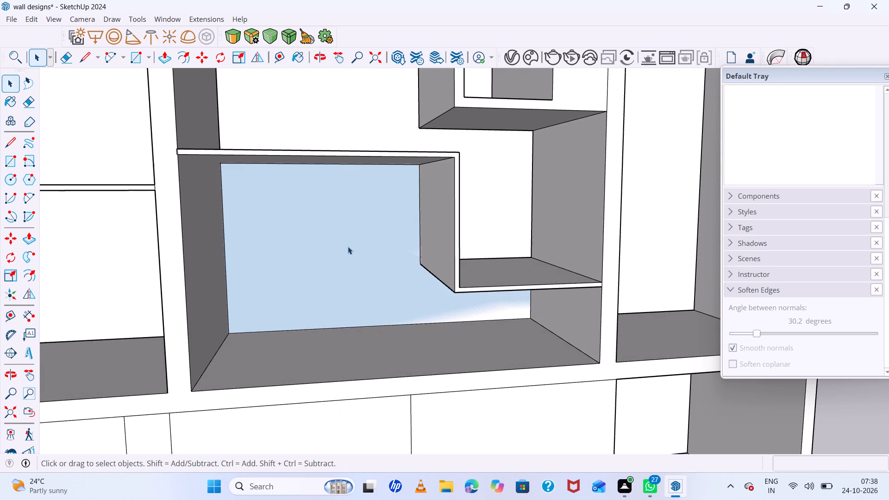
key(ctrl+x)
Draw a rectangle of about 1' 5" by 2' closing the open underside of the copied profile's lower step.
middle_drag(444, 258, 525, 268)
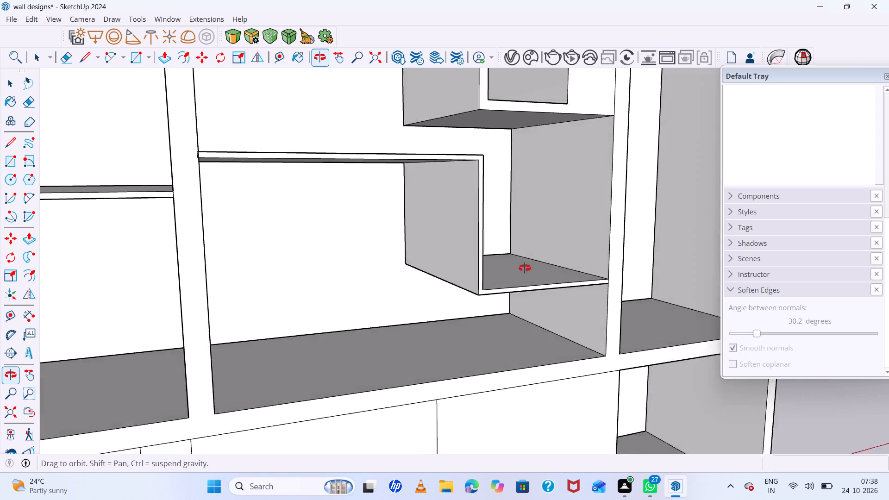
middle_drag(525, 268, 472, 138)
middle_click(472, 138)
scroll(502, 240, up, 4)
middle_drag(502, 245, 462, 195)
scroll(502, 244, up, 1)
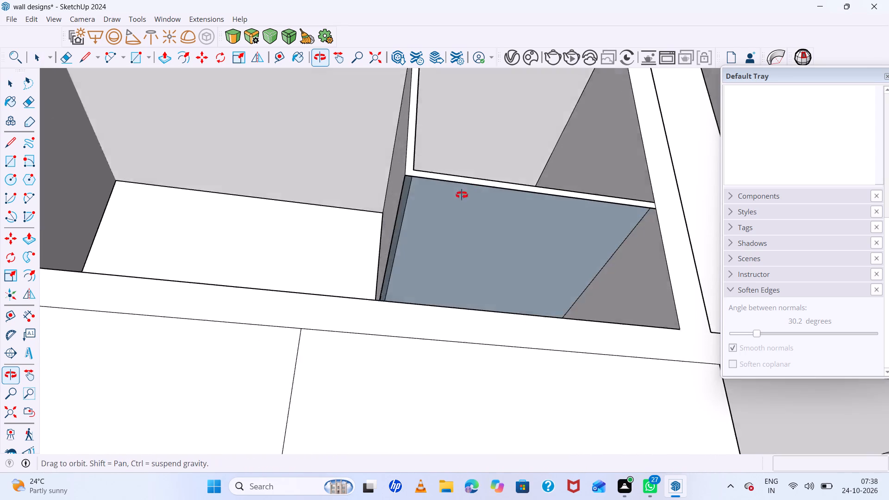
middle_drag(462, 195, 455, 190)
key(r)
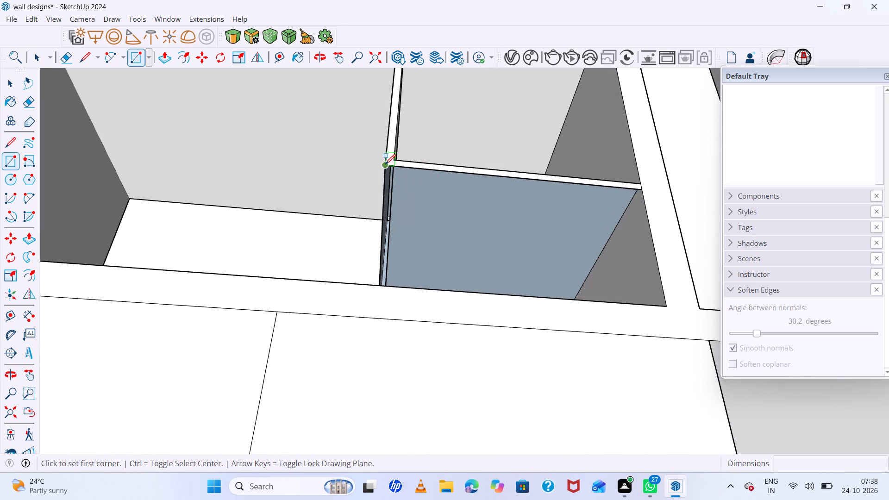
click(385, 164)
scroll(464, 204, down, 4)
middle_drag(464, 206, 447, 292)
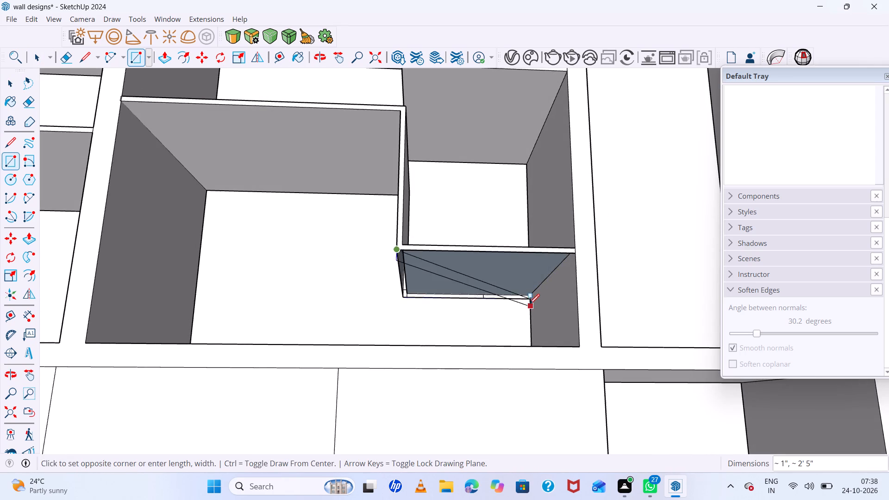
scroll(528, 301, up, 10)
click(532, 296)
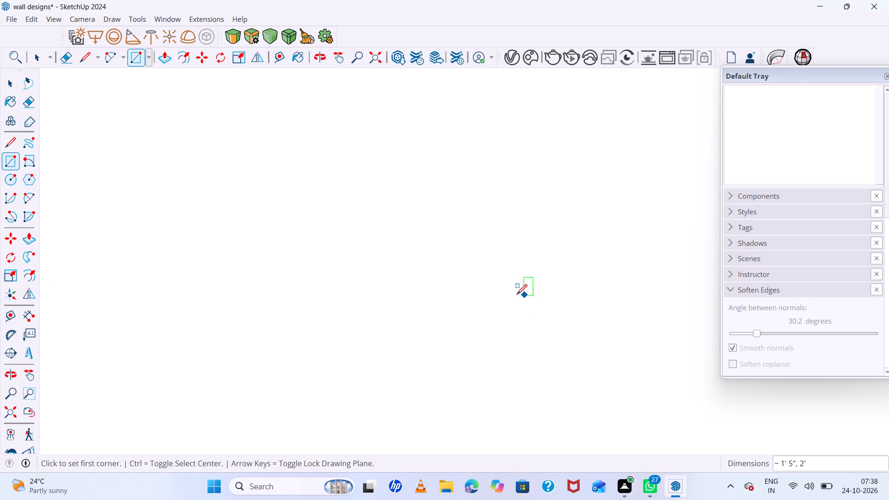
Cut away the new front face covering the lower middle compartment and the extra face overlapping its back.
scroll(499, 291, down, 20)
scroll(499, 291, down, 2)
key(space)
click(477, 269)
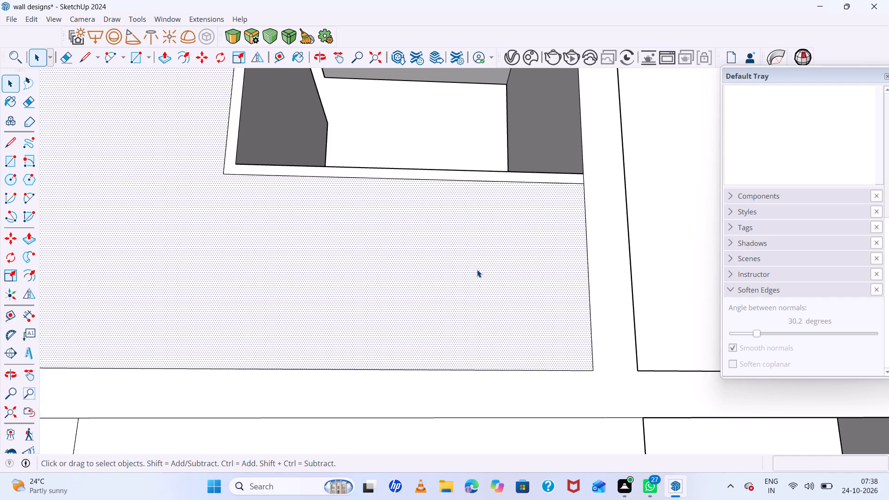
key(ctrl+x)
scroll(477, 269, down, 4)
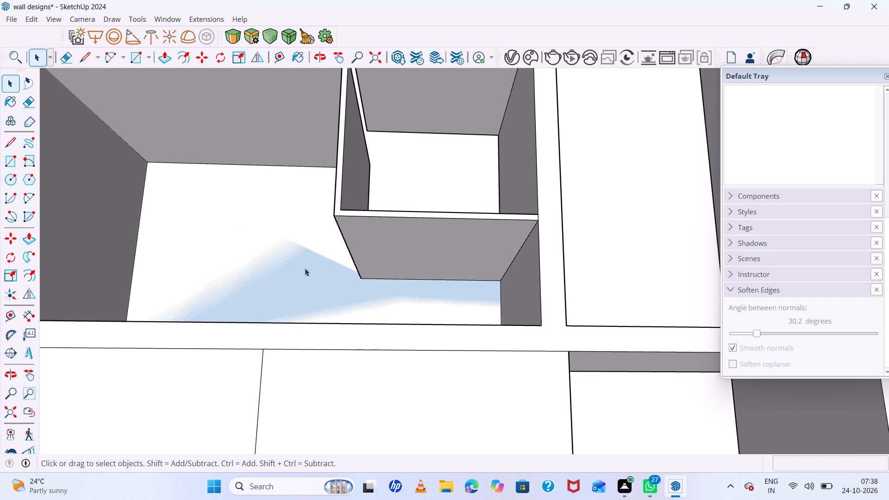
click(305, 268)
key(ctrl+x)
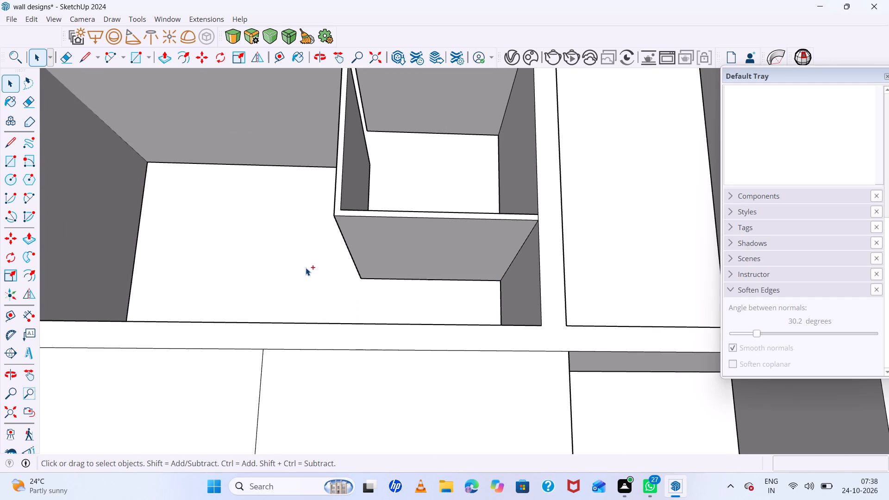
Erase the seam edge across the upper stepped shelf's top surface, near its vertical drop inside the arched niche.
scroll(306, 268, down, 6)
middle_drag(395, 302, 438, 380)
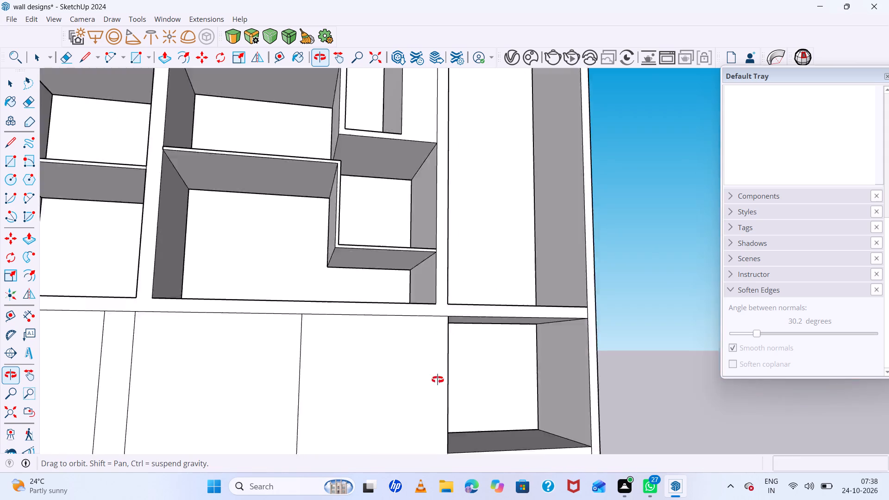
middle_drag(438, 380, 438, 381)
middle_click(438, 382)
scroll(438, 384, down, 9)
middle_drag(527, 359, 471, 343)
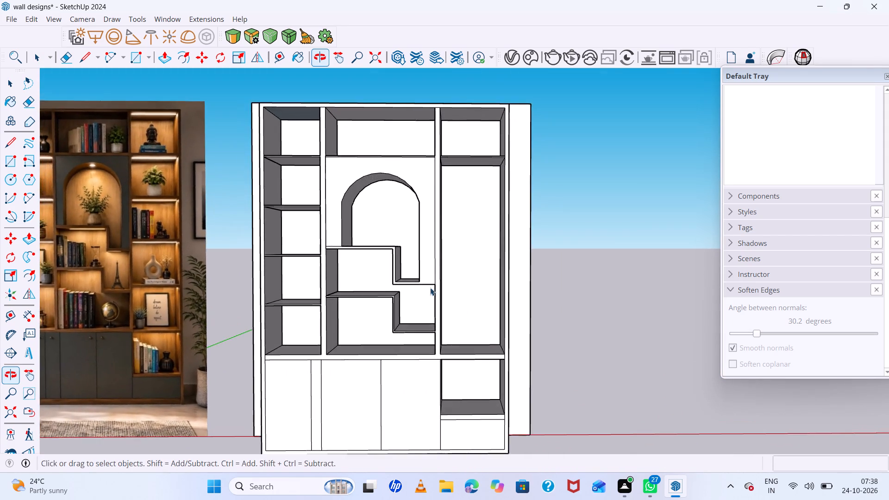
scroll(397, 268, up, 6)
middle_drag(394, 292, 399, 407)
middle_click(399, 407)
scroll(377, 255, up, 8)
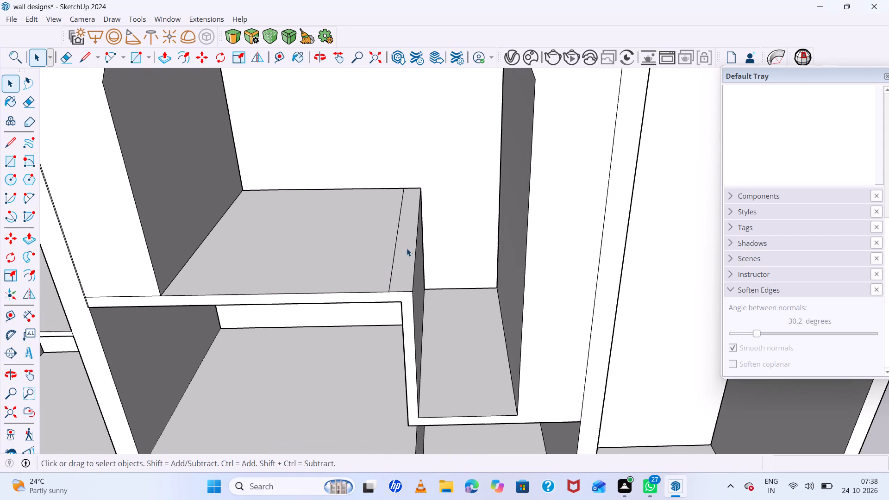
key(e)
drag(397, 233, 390, 240)
scroll(386, 245, down, 12)
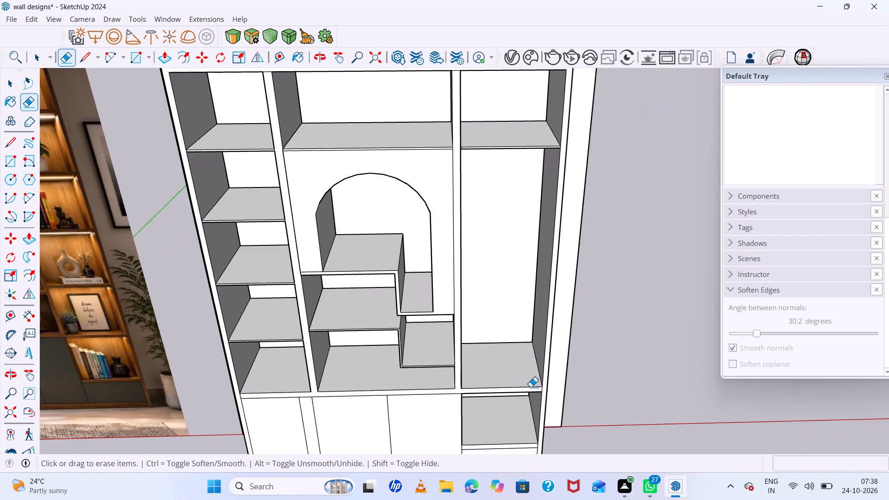
Examine the whole bookshelf model from several angles beside the reference image, including the arch and both stepped shelves.
middle_drag(530, 386, 520, 280)
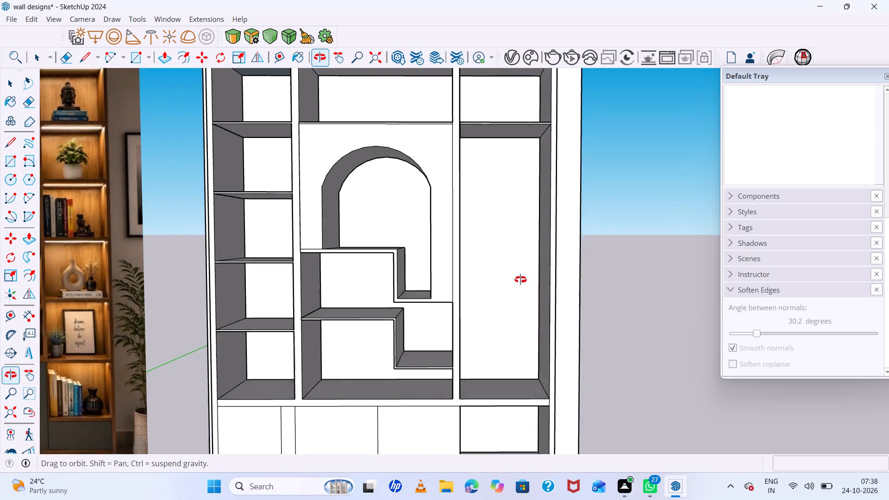
middle_drag(520, 280, 525, 303)
middle_click(529, 300)
scroll(535, 294, down, 9)
middle_drag(521, 300, 525, 287)
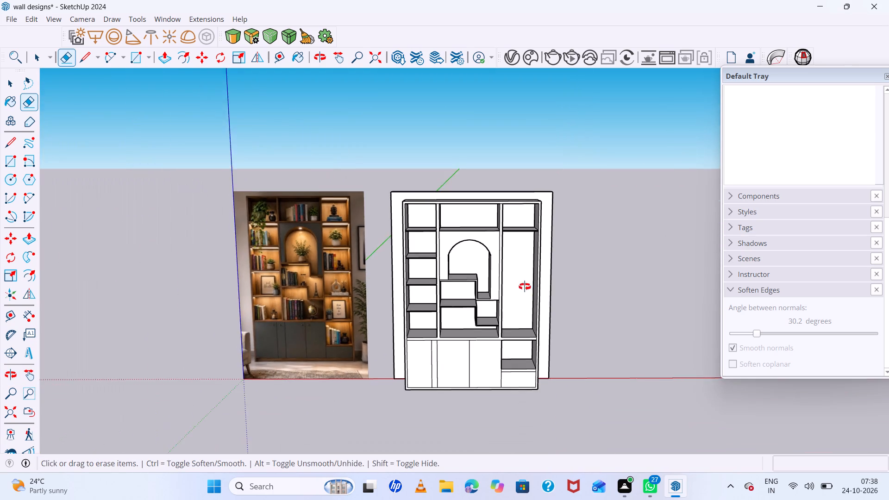
middle_drag(525, 287, 535, 248)
scroll(517, 289, up, 11)
scroll(516, 291, down, 5)
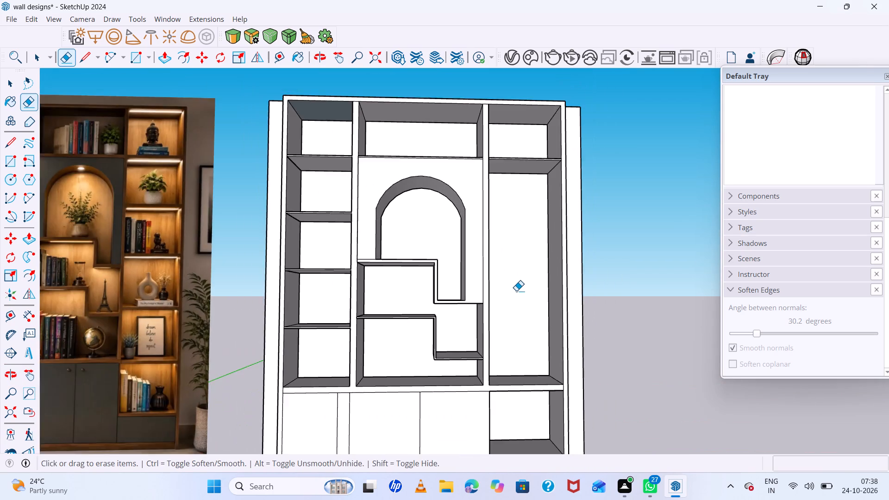
scroll(516, 291, down, 6)
middle_drag(516, 291, 504, 306)
middle_click(463, 302)
scroll(520, 273, up, 5)
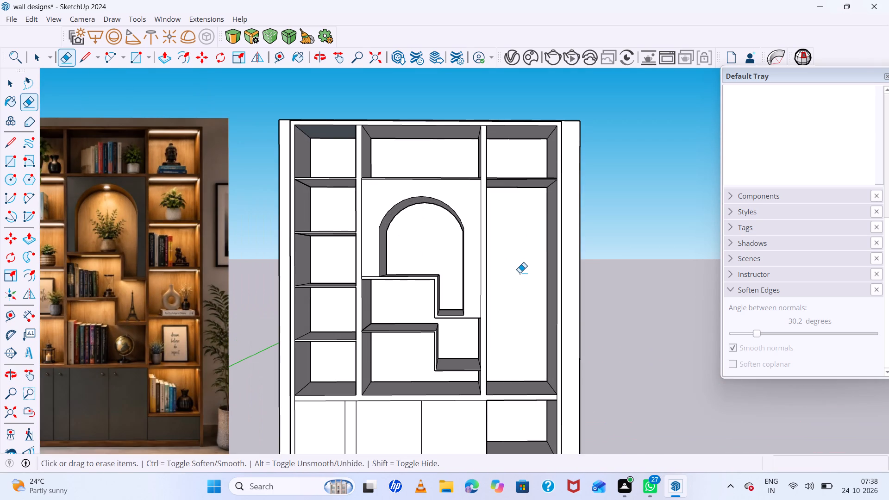
middle_drag(520, 273, 515, 279)
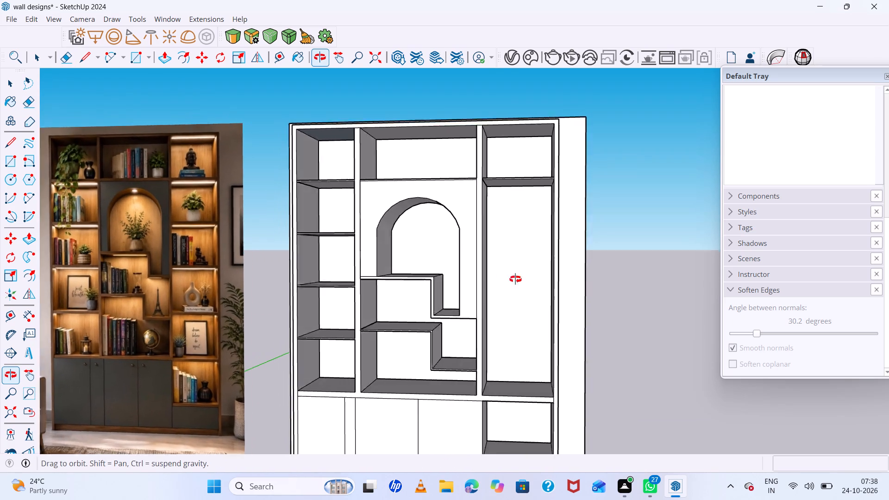
middle_drag(515, 279, 560, 281)
middle_drag(554, 283, 533, 305)
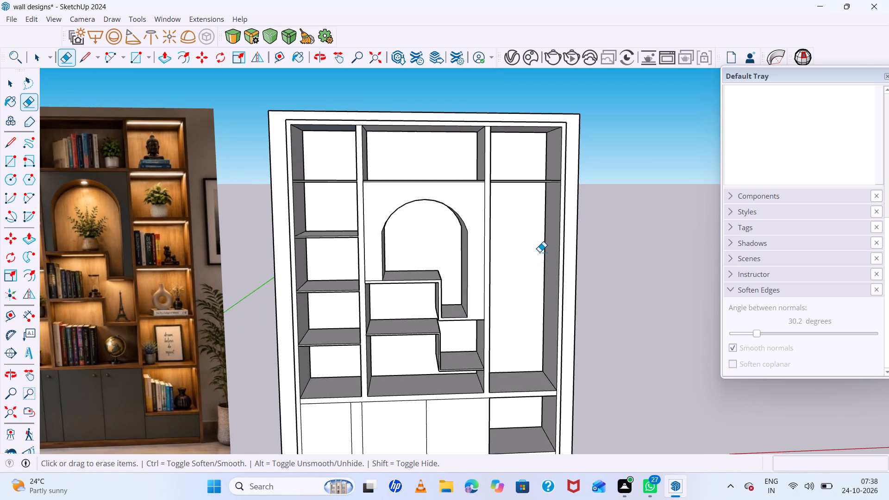
scroll(517, 363, up, 3)
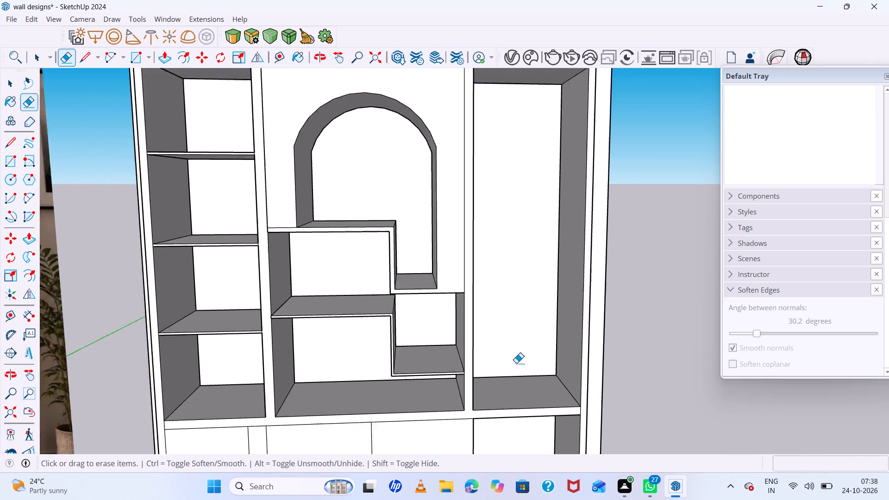
scroll(516, 363, up, 3)
scroll(516, 363, down, 6)
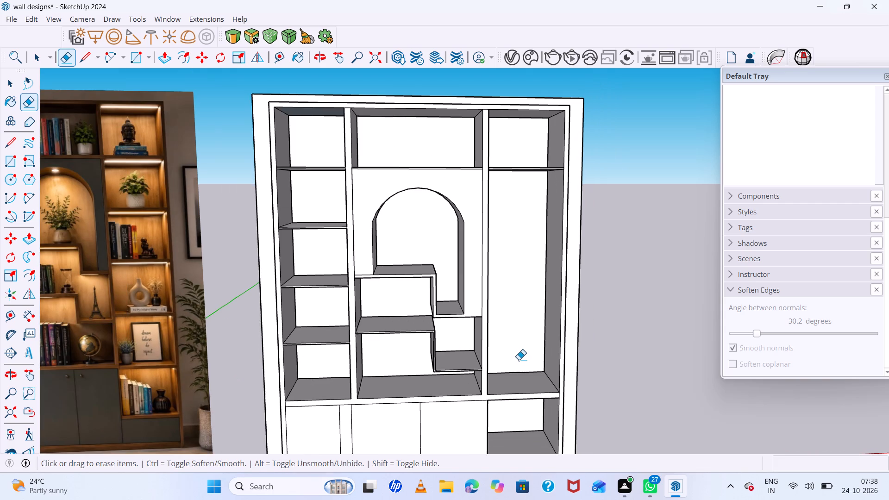
scroll(515, 345, down, 4)
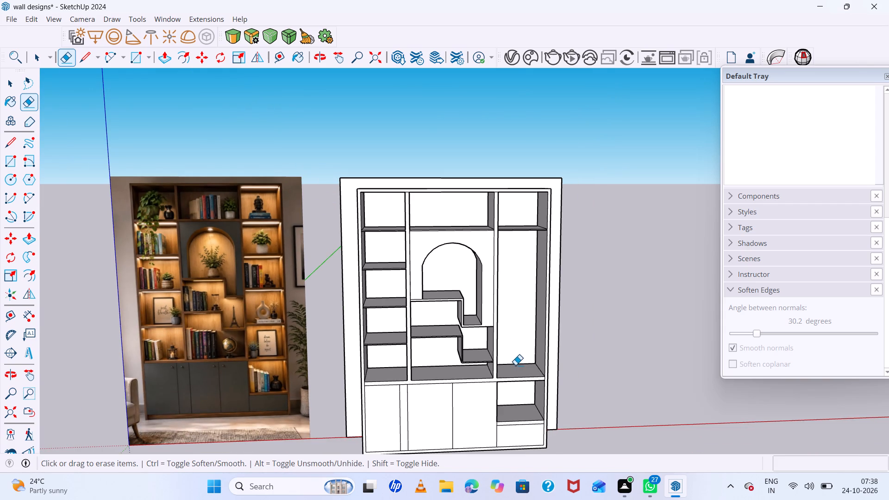
key(space)
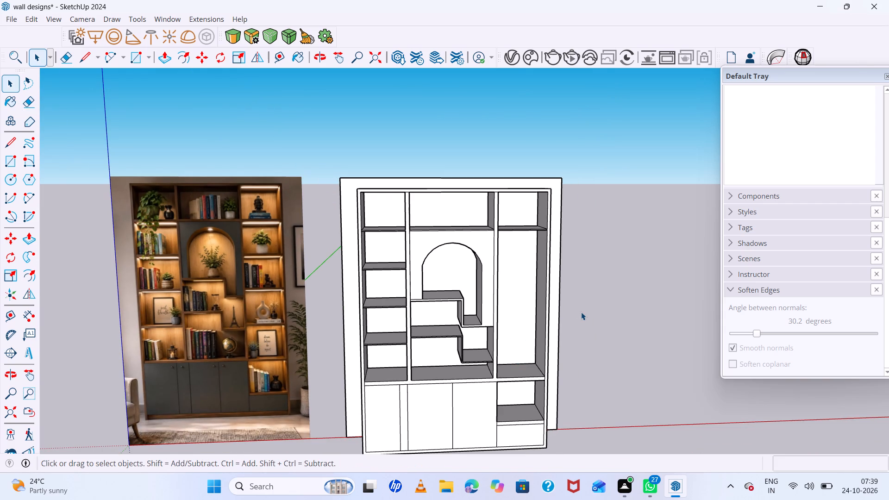
scroll(345, 324, down, 6)
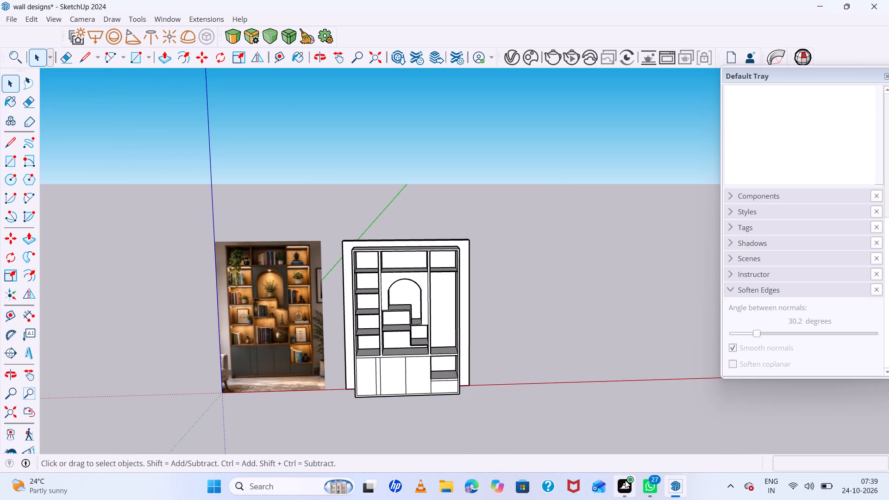
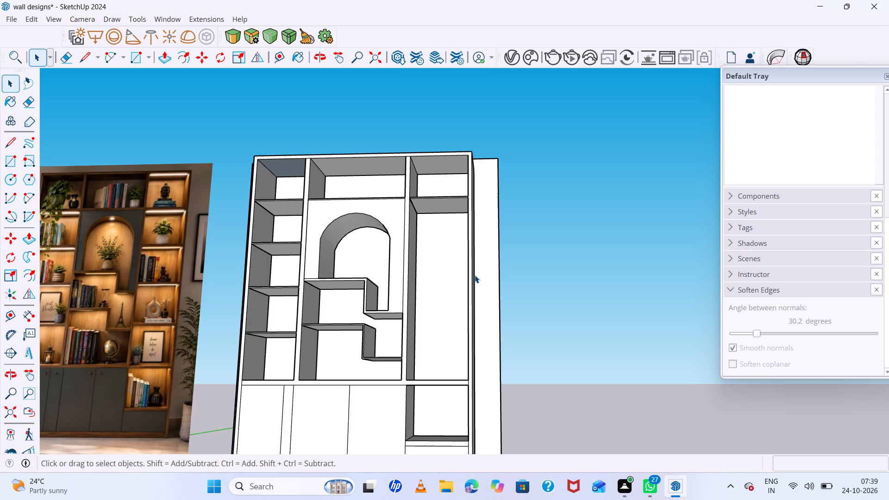
Copy the right bay's floor face up about 6' 6" to its top shelf's underside, dividing the distance into 4 equal spaces.
scroll(425, 291, up, 4)
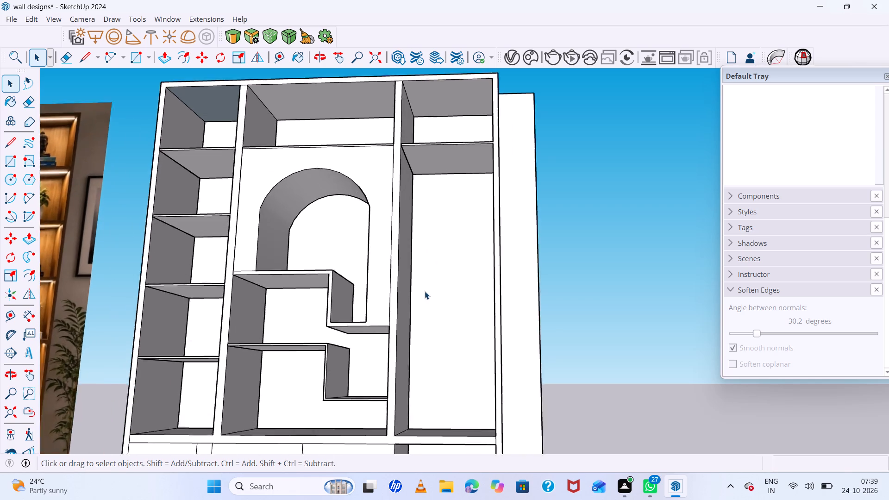
scroll(425, 291, down, 2)
middle_drag(424, 302, 455, 481)
scroll(443, 387, up, 6)
click(443, 387)
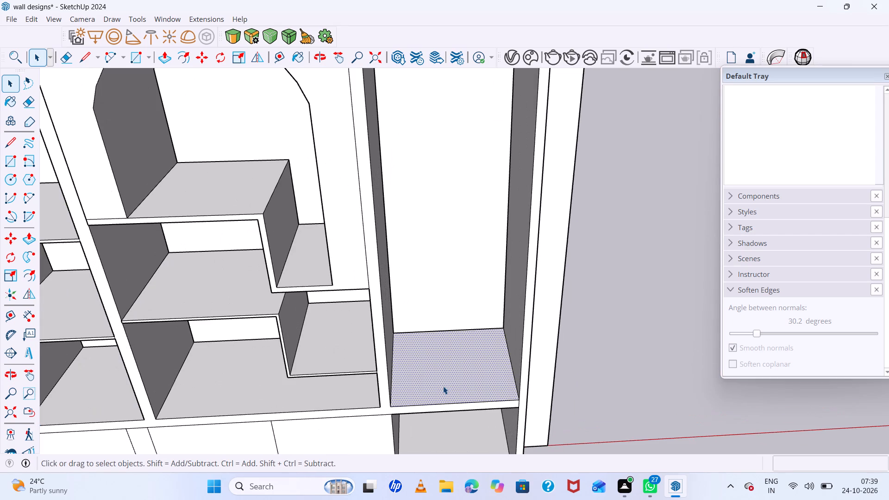
scroll(444, 386, down, 11)
middle_drag(444, 384, 442, 355)
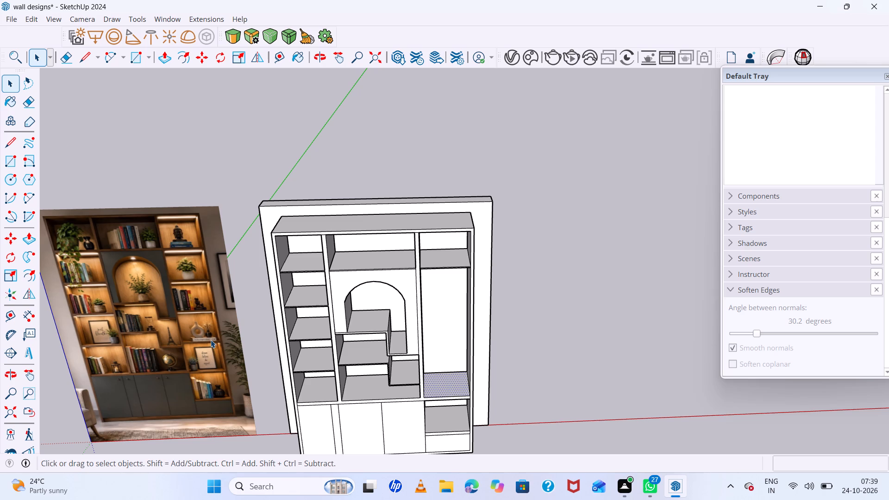
scroll(411, 379, up, 4)
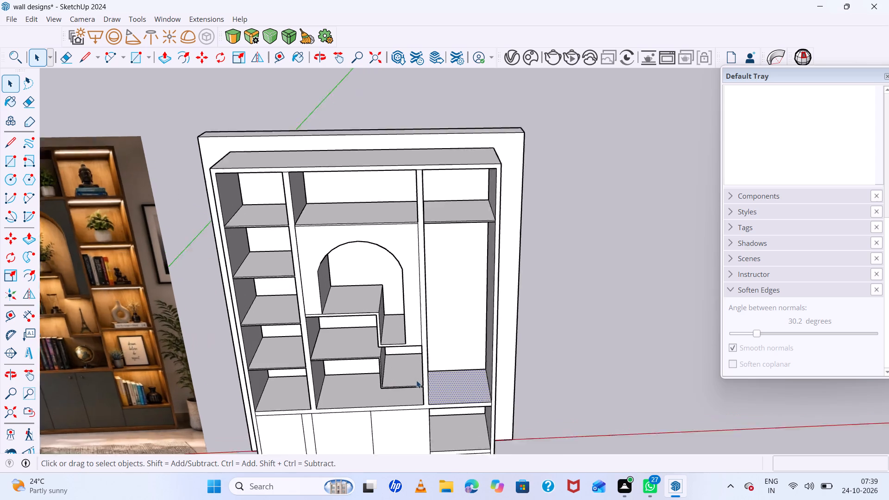
scroll(416, 380, up, 1)
click(480, 391)
key(m)
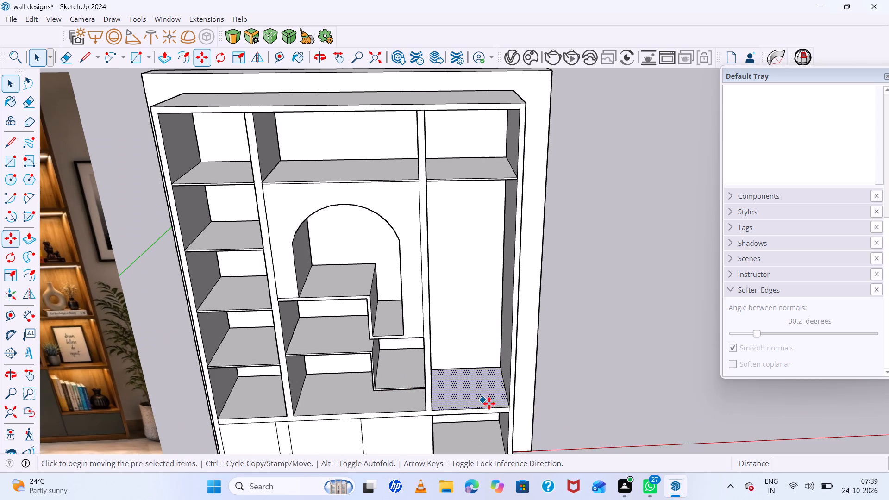
click(507, 406)
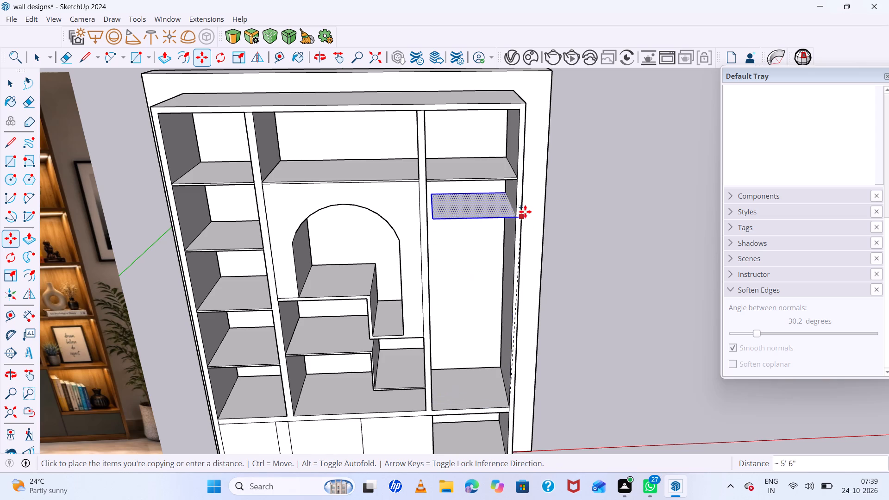
scroll(526, 167, up, 7)
middle_drag(520, 195, 513, 137)
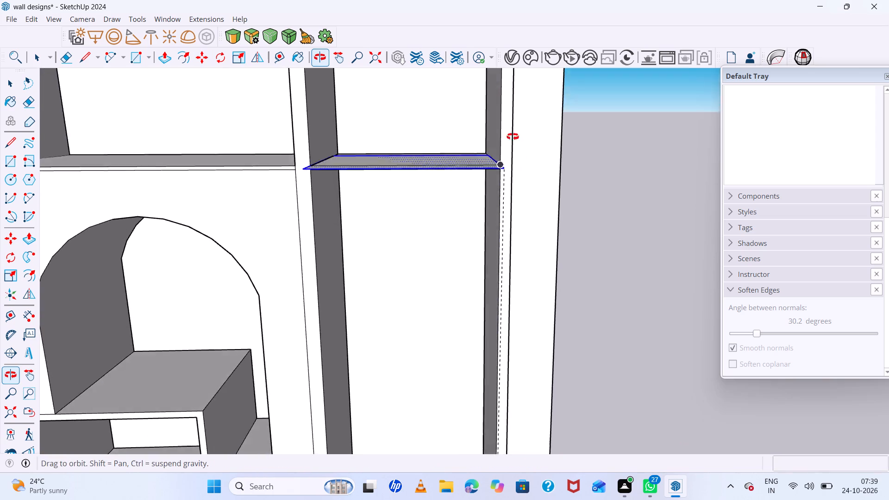
middle_drag(513, 137, 512, 135)
scroll(496, 181, up, 6)
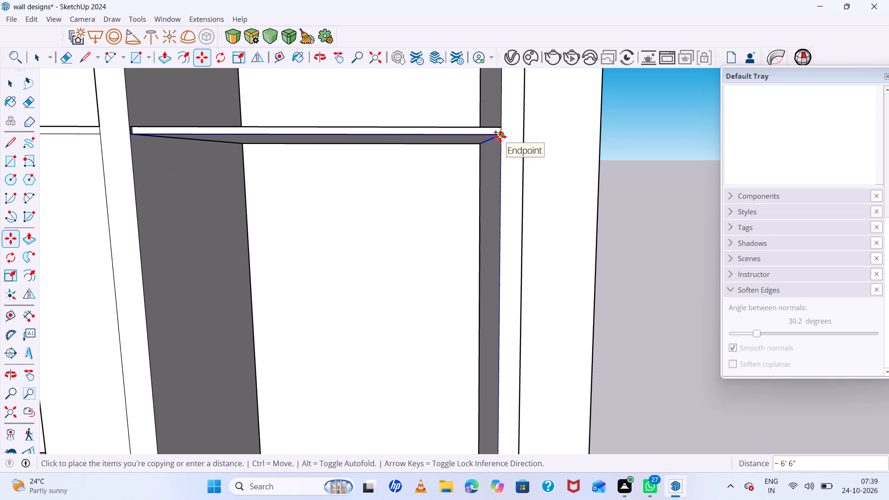
click(500, 137)
text(4/)
key(Return)
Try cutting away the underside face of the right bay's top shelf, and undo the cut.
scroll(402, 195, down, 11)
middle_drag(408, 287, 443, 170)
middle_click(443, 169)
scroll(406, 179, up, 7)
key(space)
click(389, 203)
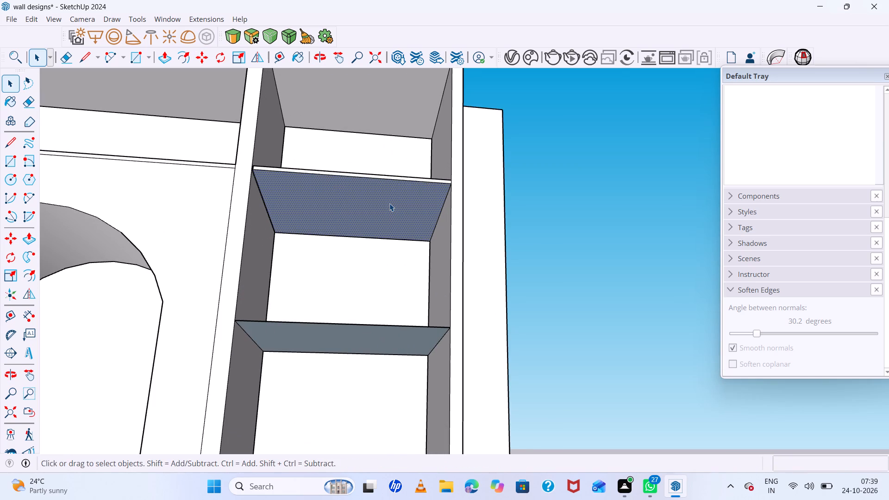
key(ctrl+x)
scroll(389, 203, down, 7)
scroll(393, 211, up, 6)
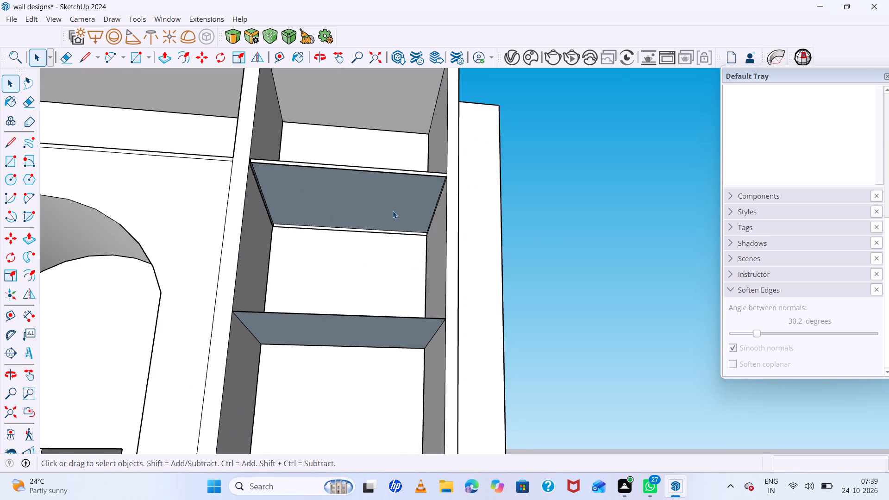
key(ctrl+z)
Examine the spacing of the new shelf faces in the right bay against the rest of the bookshelf.
scroll(393, 211, down, 6)
middle_drag(409, 245, 406, 411)
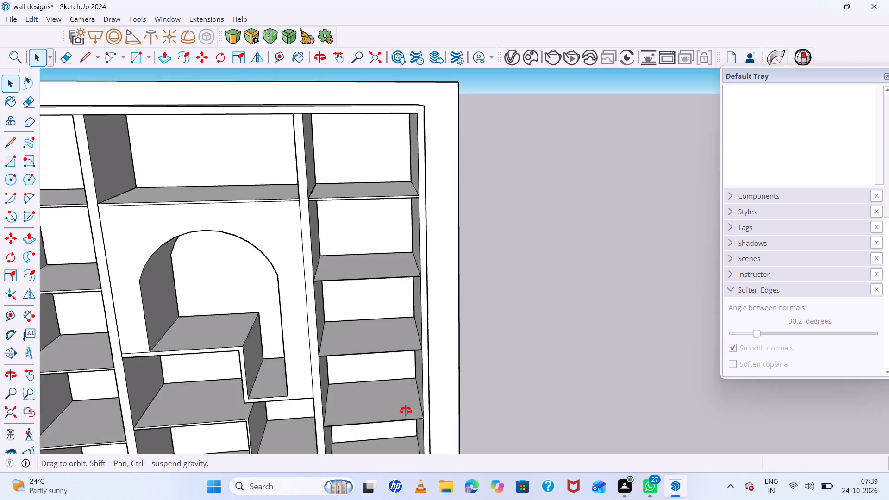
middle_drag(406, 411, 408, 432)
middle_click(408, 431)
middle_drag(407, 422, 405, 416)
scroll(398, 375, down, 7)
scroll(404, 400, up, 2)
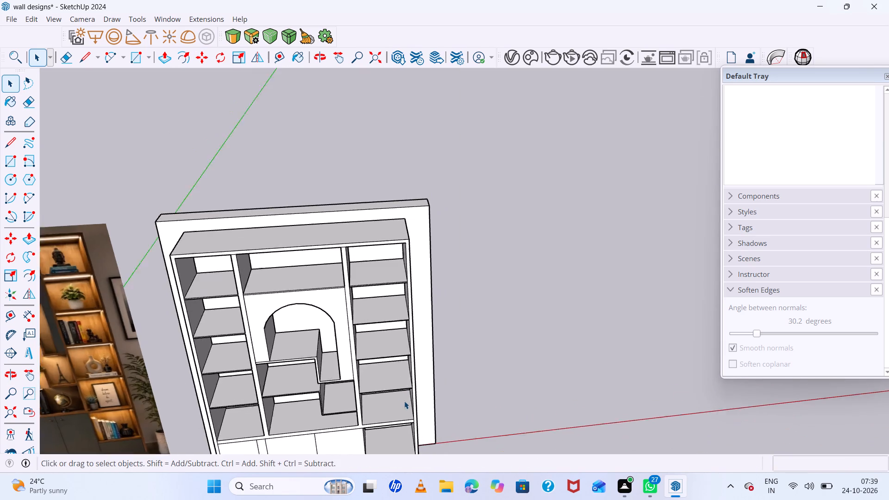
scroll(404, 401, up, 5)
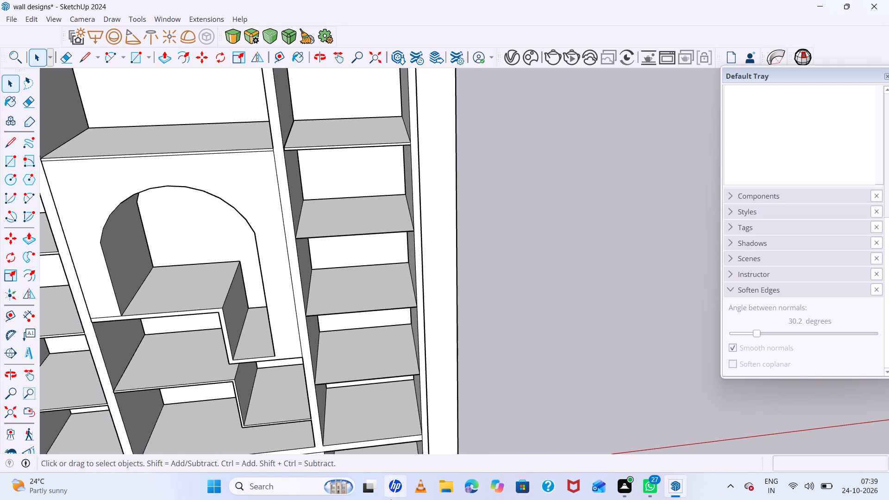
scroll(343, 287, up, 6)
scroll(343, 287, down, 15)
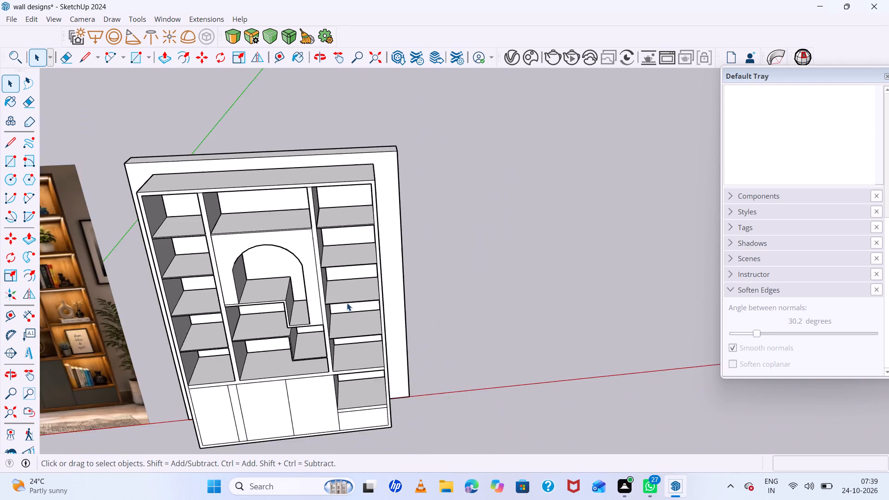
Push/Pull the lowest new shelf face in the right bay upward by 0.5".
middle_drag(367, 328, 481, 173)
middle_click(481, 173)
scroll(313, 284, up, 7)
middle_drag(410, 307, 331, 324)
middle_click(331, 324)
scroll(428, 344, up, 6)
middle_drag(428, 344, 388, 438)
middle_click(388, 438)
scroll(401, 417, up, 5)
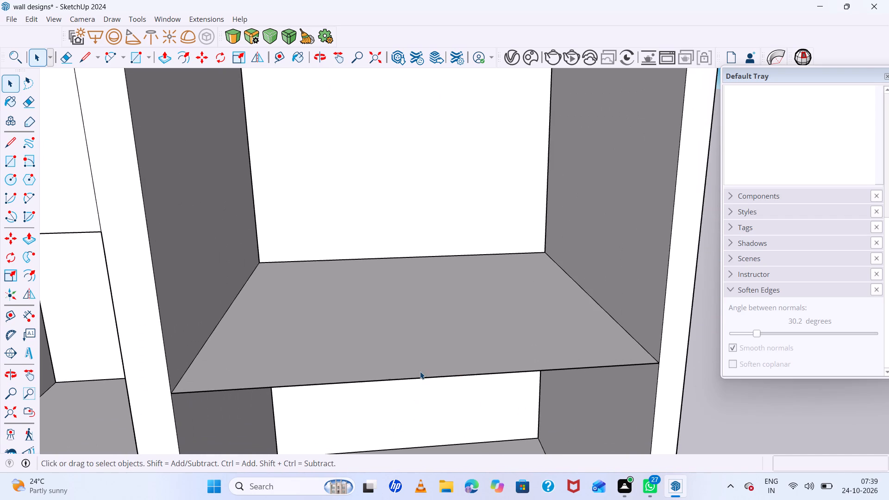
click(422, 360)
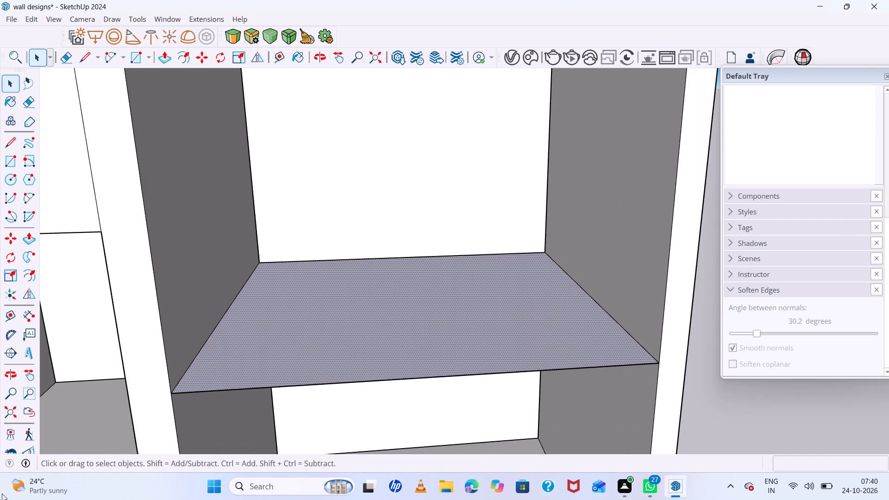
key(p)
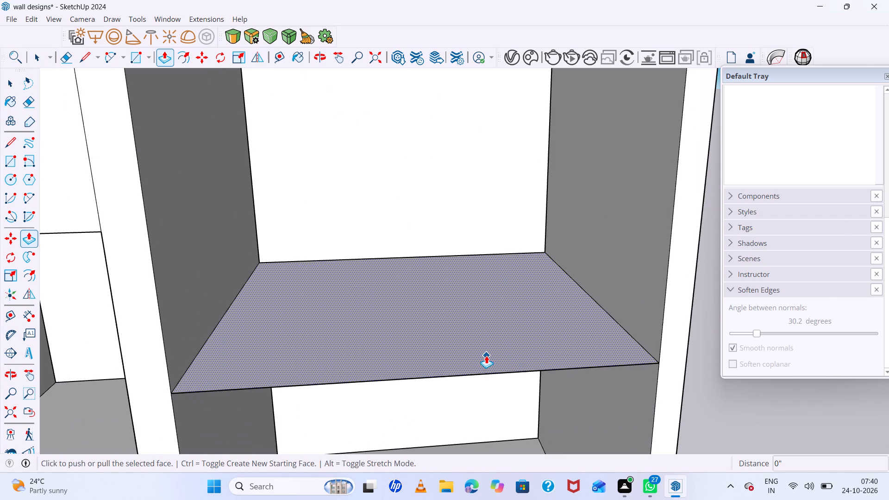
click(486, 356)
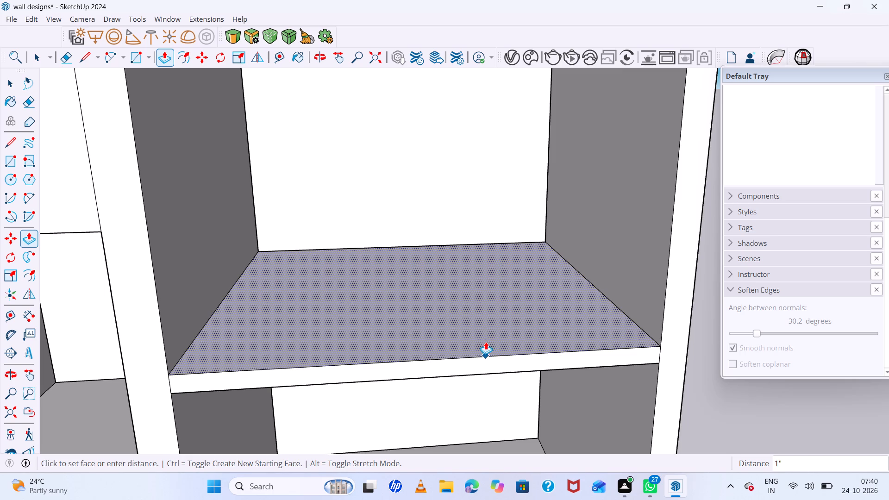
text(.5)
key(Return)
Push/Pull the middle new shelf face in the right bay upward by 0.5".
scroll(486, 342, down, 10)
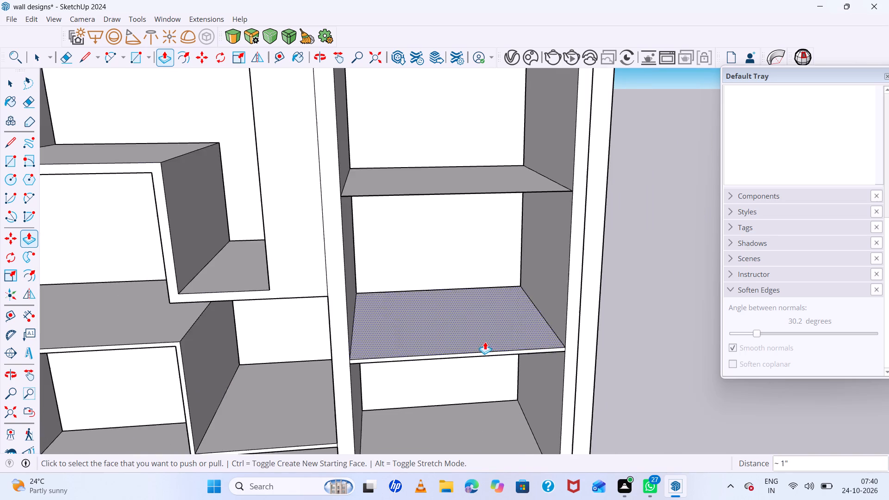
scroll(485, 342, down, 3)
scroll(435, 192, up, 6)
click(490, 302)
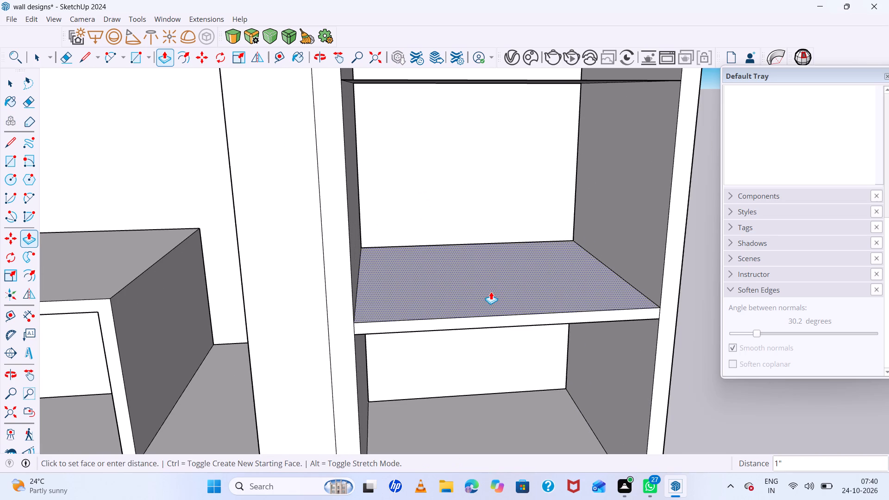
key(period)
key(5)
key(Return)
Push/Pull the uppermost new shelf face in the right bay upward by 0.5", and clear the selection.
scroll(487, 284, down, 7)
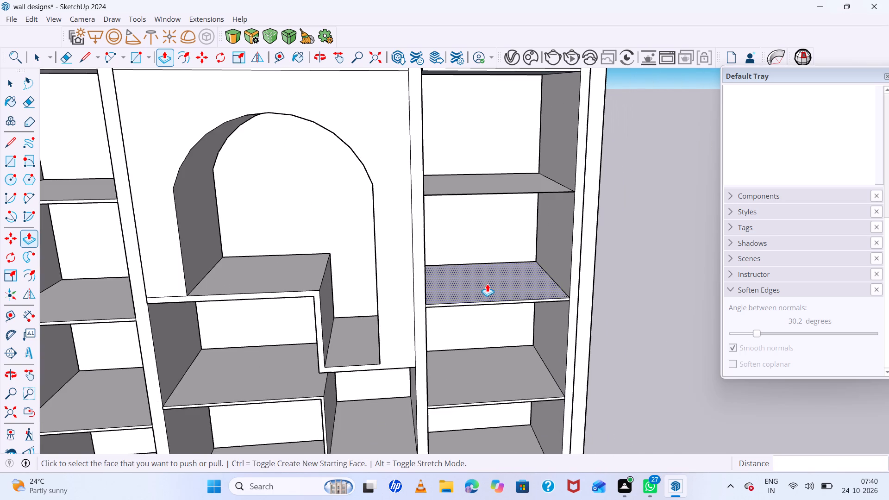
scroll(497, 162, up, 5)
click(501, 208)
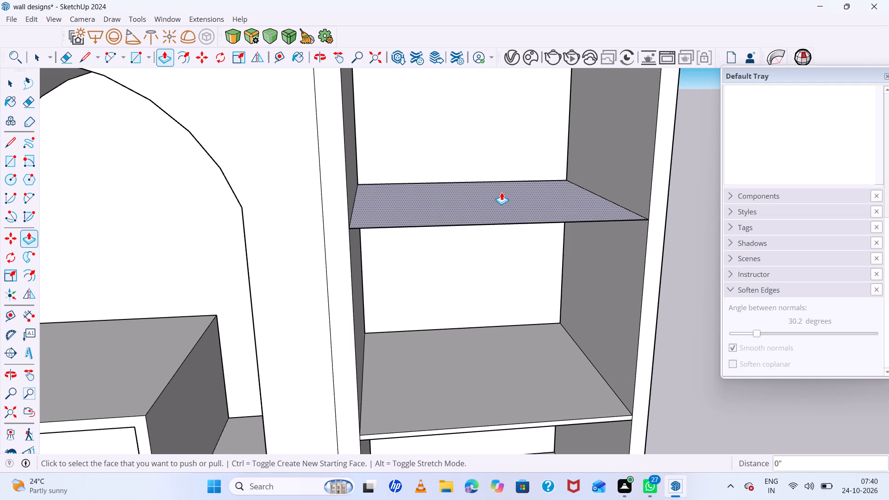
click(503, 207)
key(period)
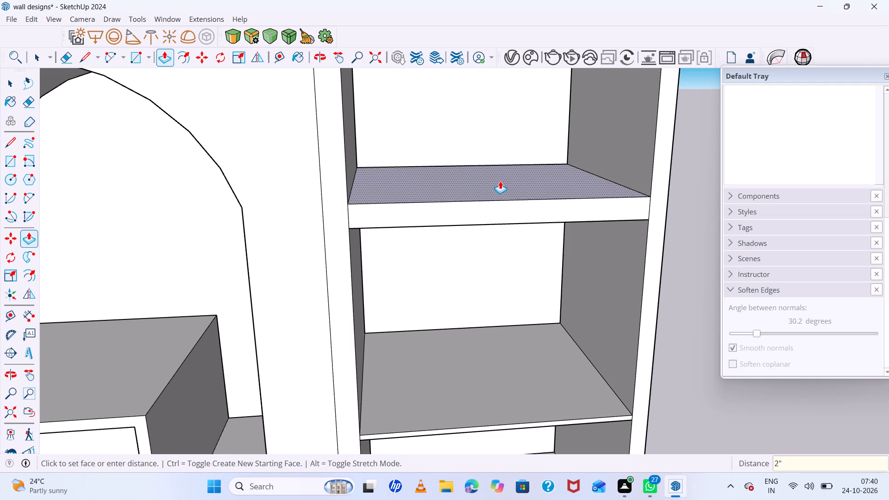
key(5)
key(Return)
scroll(500, 184, down, 12)
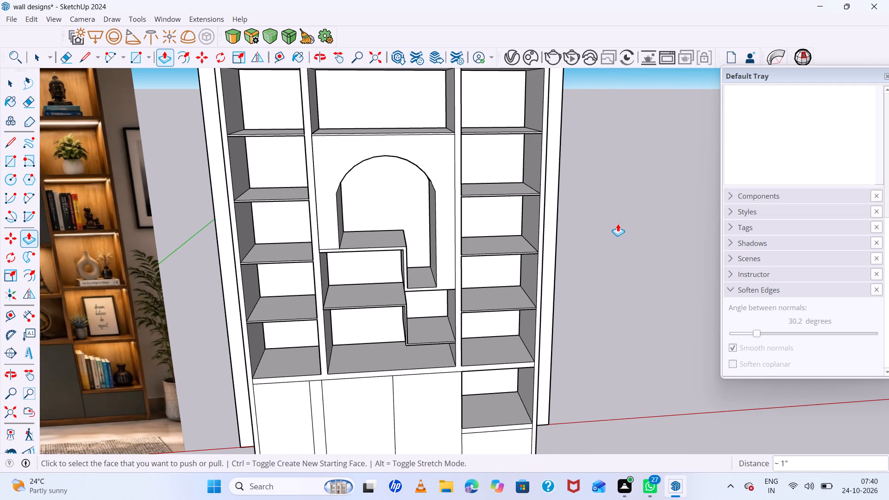
middle_drag(600, 168, 497, 126)
key(space)
click(631, 216)
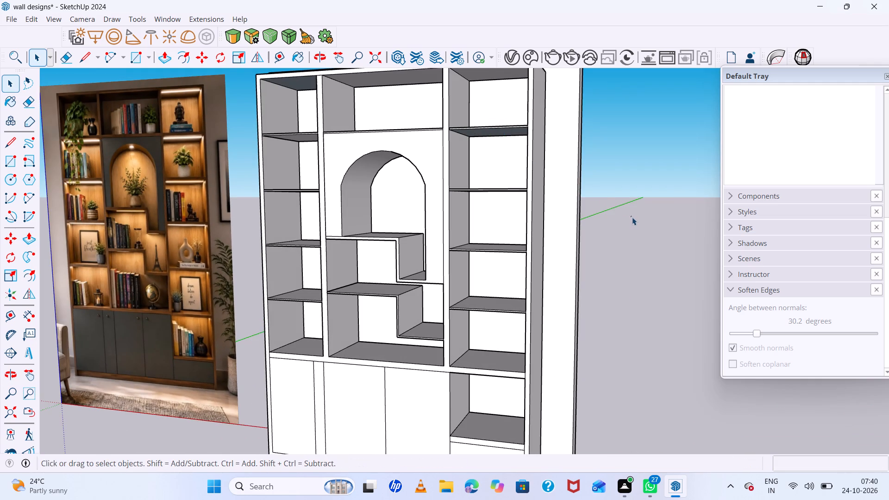
Compare the whole bookshelf model with the reference image from several angles, including the shelves, arched niche and lower cabinets.
scroll(363, 239, down, 12)
middle_drag(363, 249, 601, 259)
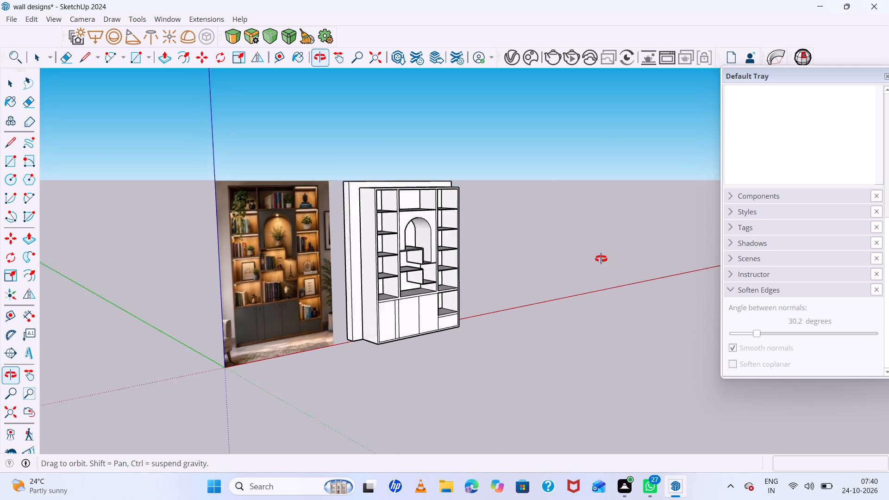
middle_drag(601, 259, 437, 260)
middle_click(449, 252)
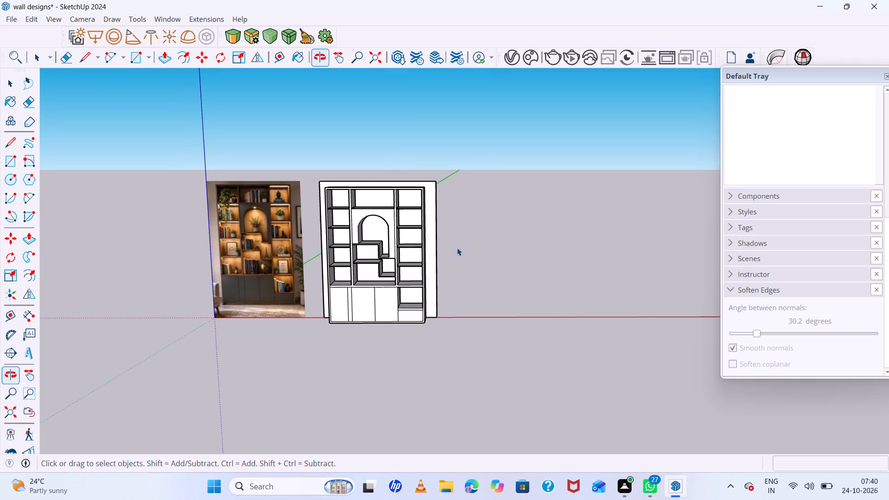
scroll(372, 256, up, 10)
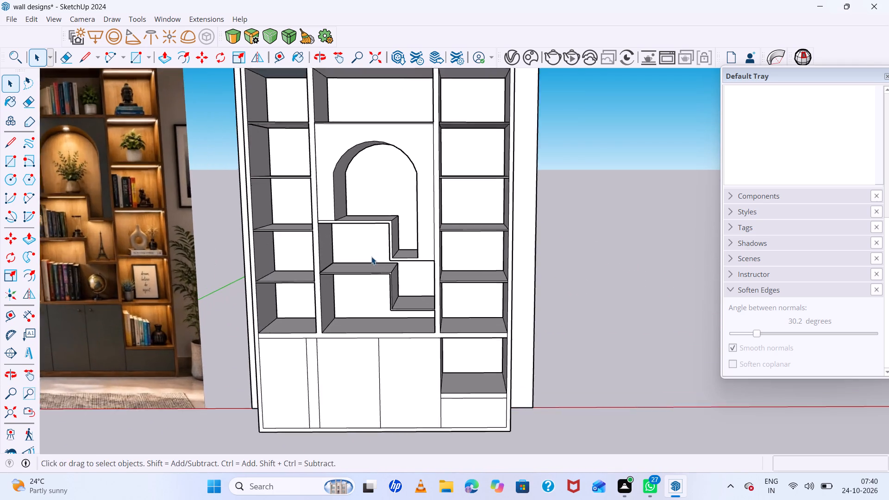
scroll(371, 256, up, 2)
scroll(371, 256, down, 11)
middle_drag(373, 256, 503, 254)
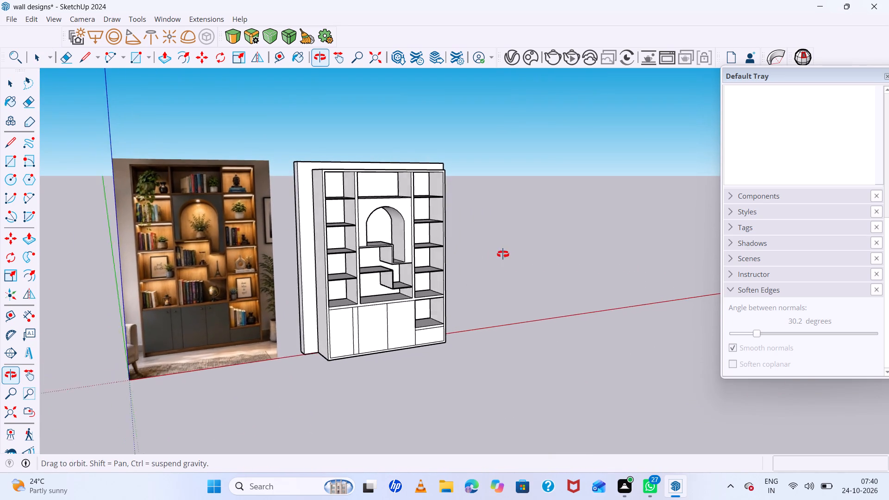
middle_drag(503, 254, 536, 254)
middle_drag(567, 254, 646, 256)
middle_drag(585, 260, 467, 261)
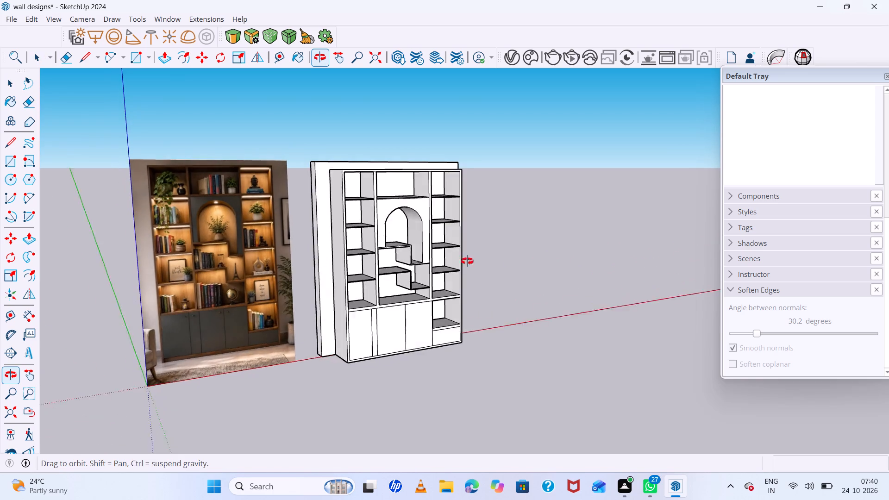
middle_drag(467, 261, 456, 244)
middle_drag(457, 244, 186, 239)
middle_drag(186, 239, 430, 334)
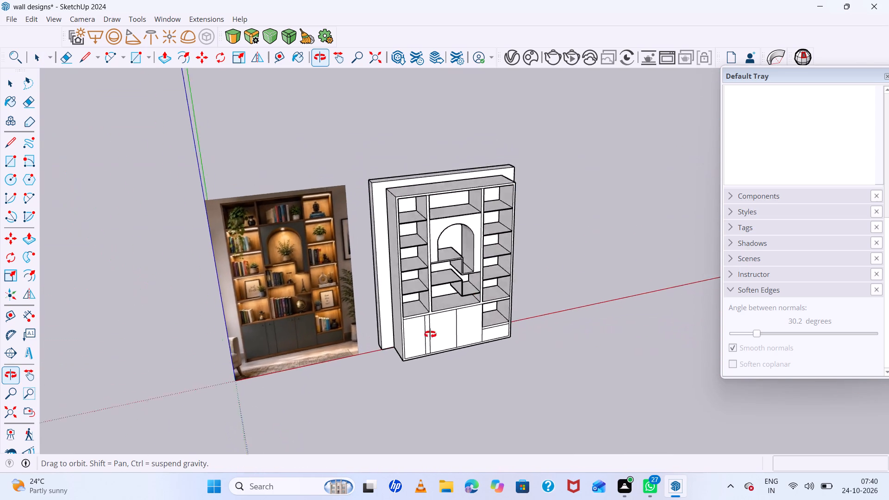
middle_drag(430, 334, 376, 219)
middle_click(376, 219)
scroll(443, 281, up, 5)
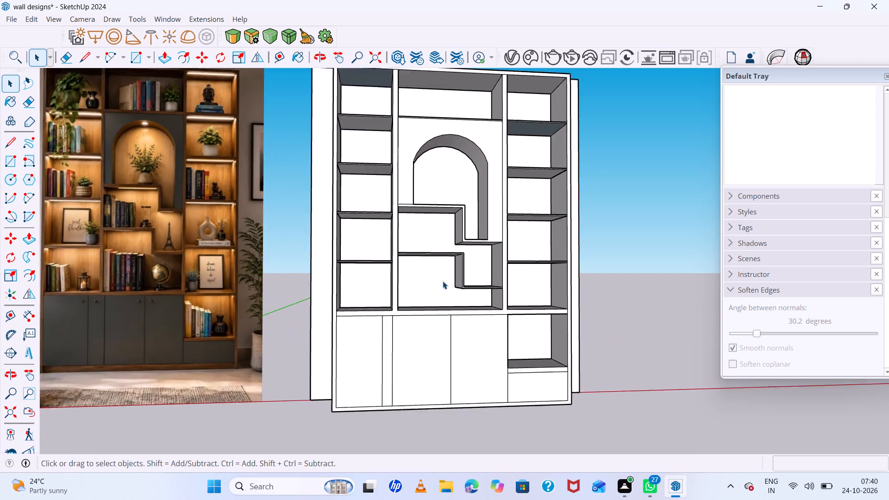
scroll(443, 281, up, 7)
scroll(453, 307, down, 4)
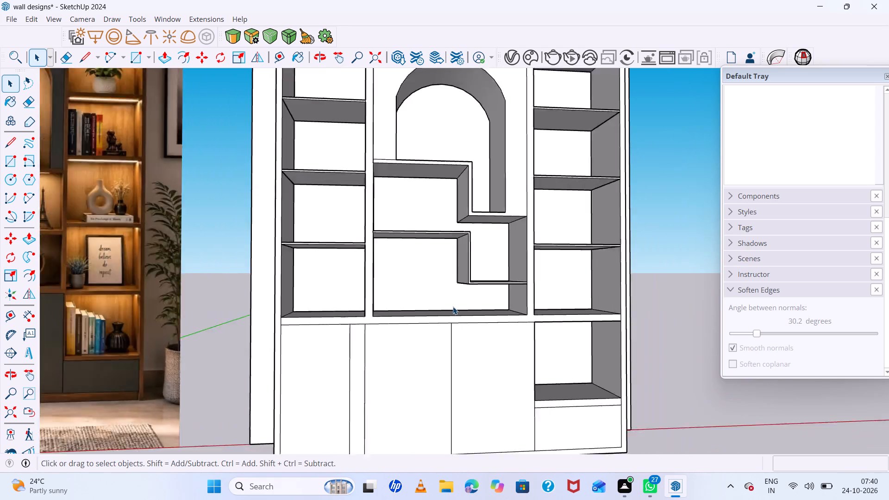
scroll(453, 306, down, 11)
Examine the lower cabinet doors in the reference image, including the gaps between doors and their layout.
scroll(391, 325, up, 7)
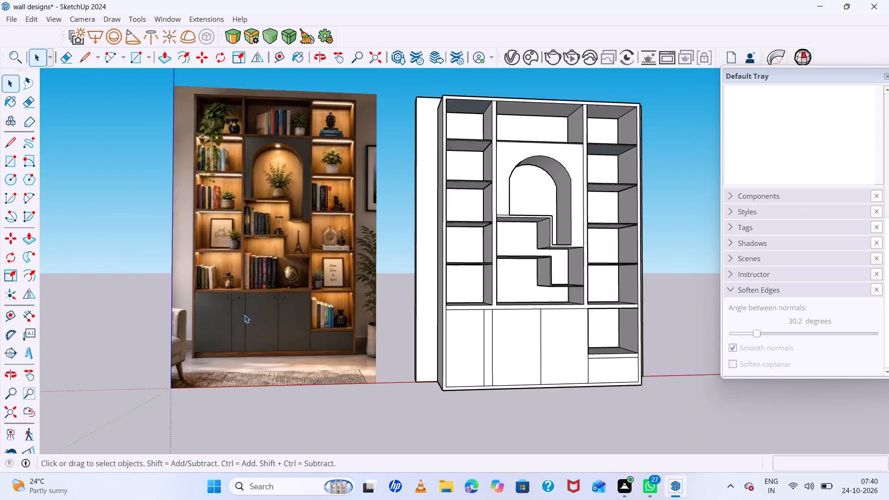
scroll(233, 310, up, 18)
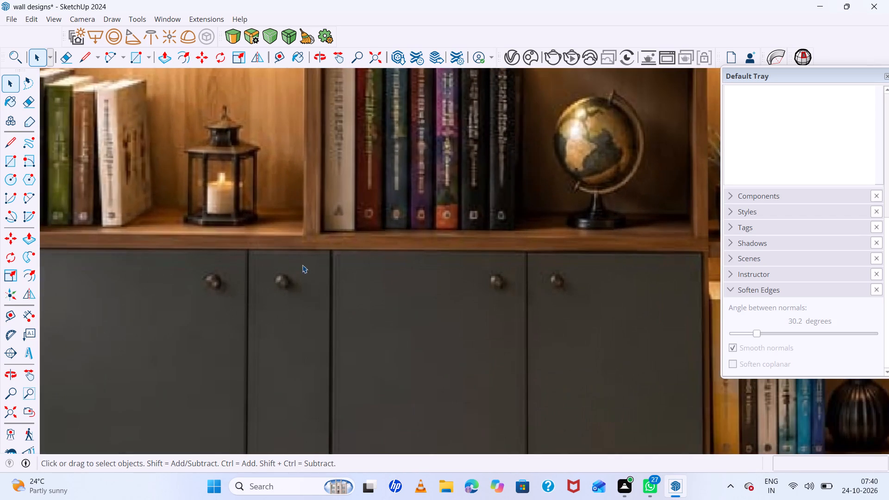
scroll(336, 261, up, 6)
scroll(336, 261, down, 6)
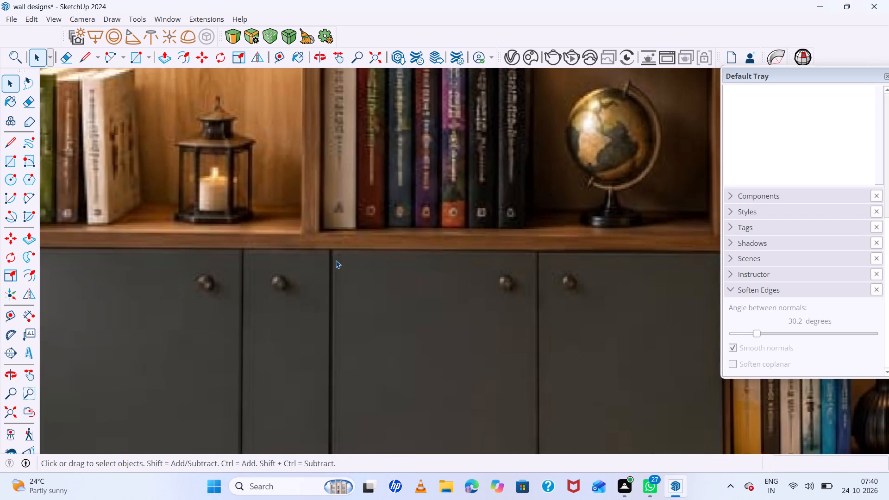
scroll(336, 260, down, 7)
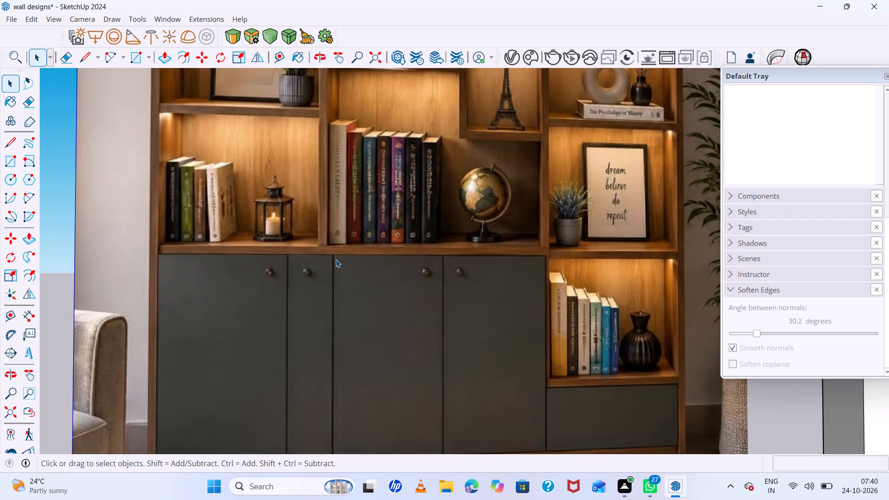
scroll(336, 259, up, 7)
scroll(336, 259, down, 13)
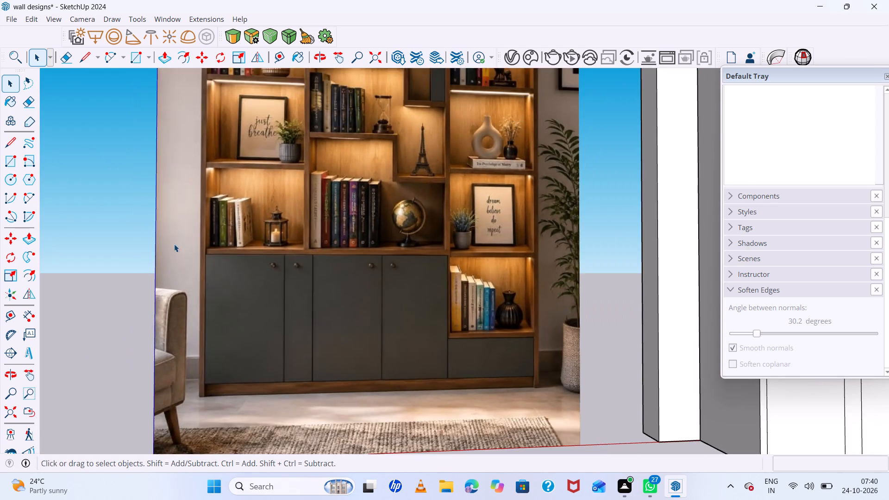
scroll(174, 244, down, 6)
Place guides 3 mm to either side of the dividing line between the first wide door and the narrow door.
scroll(575, 301, up, 4)
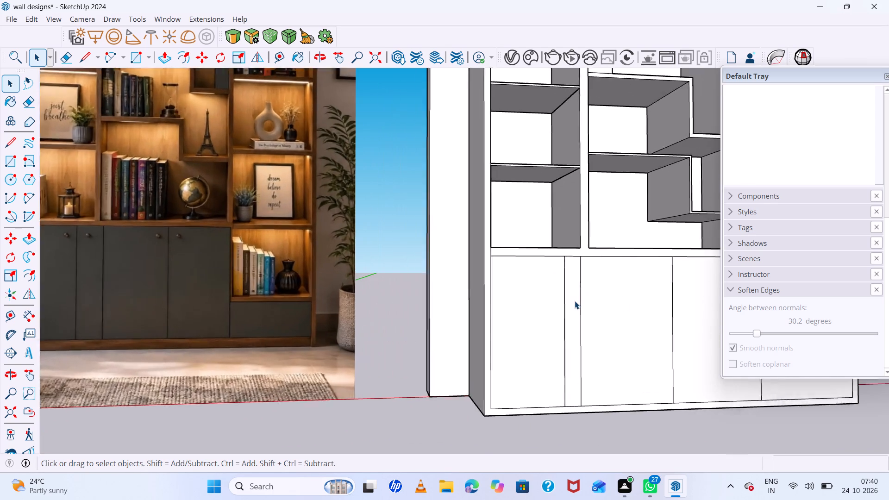
scroll(575, 301, up, 14)
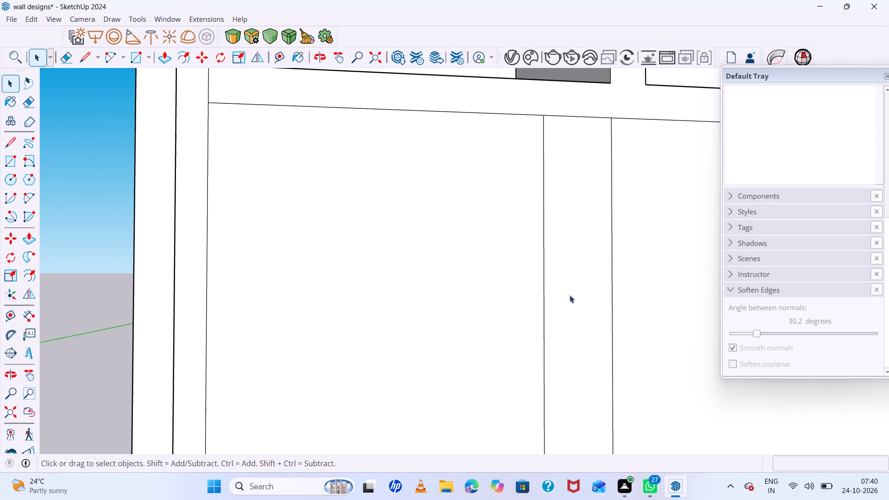
key(t)
click(543, 240)
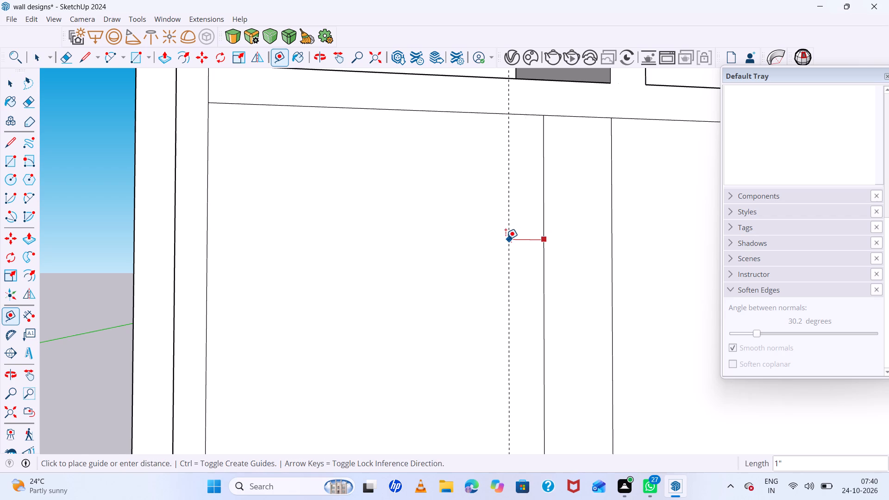
text(3mm)
key(Return)
scroll(538, 126, up, 6)
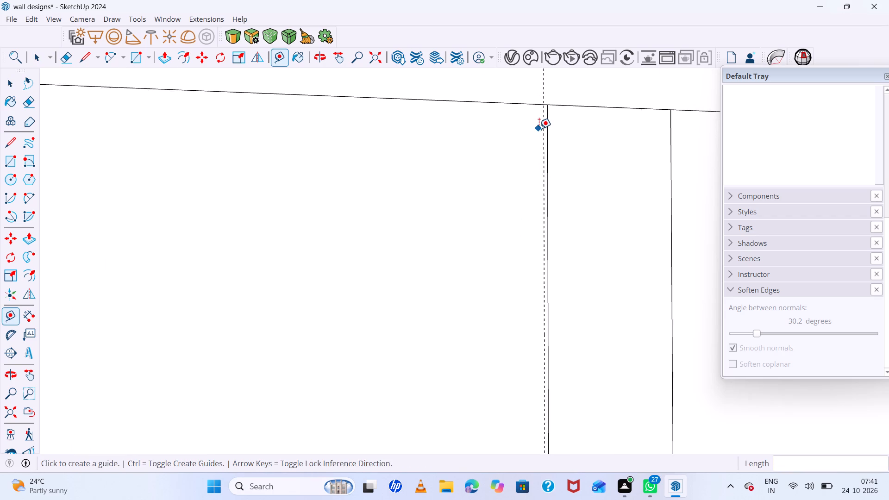
scroll(557, 124, up, 5)
click(542, 132)
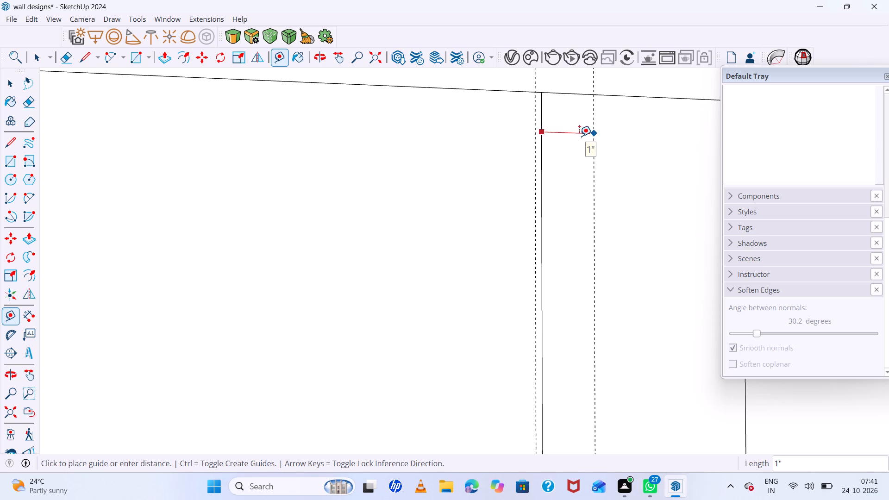
text(3mm)
key(Return)
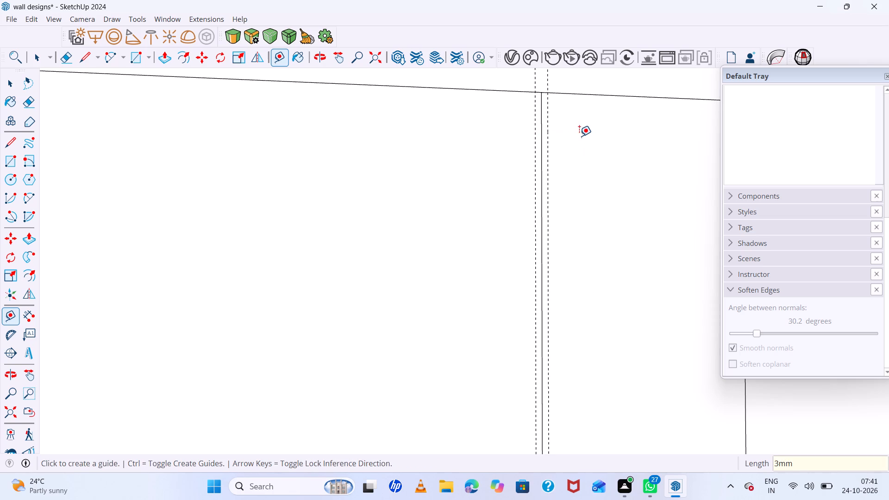
Place guides 3 mm to either side of the dividing line between the narrow door and the third door.
scroll(431, 153, down, 14)
scroll(554, 180, up, 7)
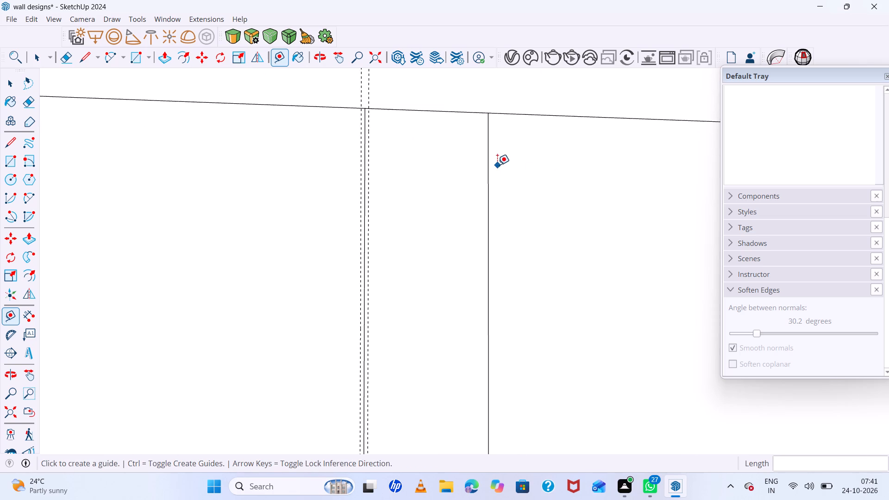
scroll(484, 163, up, 5)
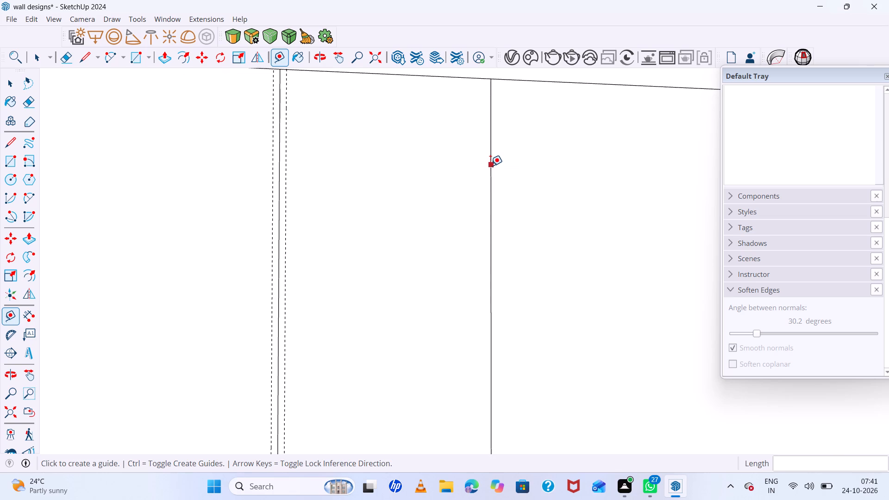
click(491, 168)
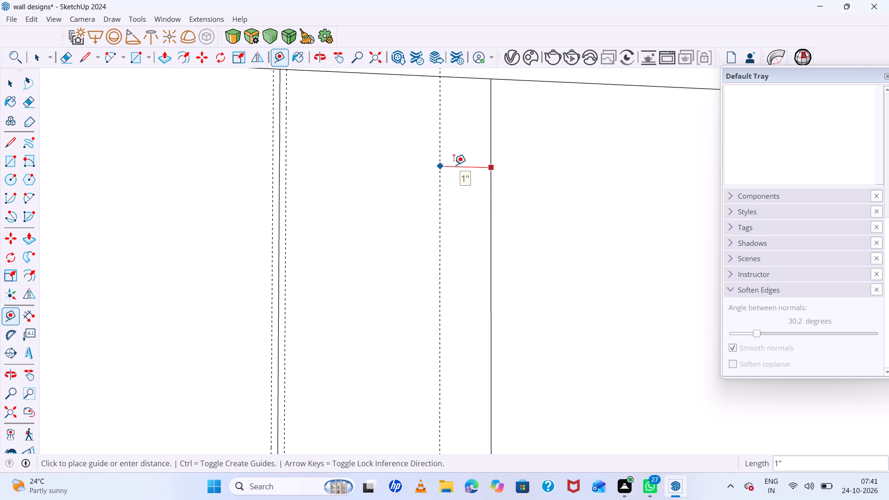
text(3mm)
key(Return)
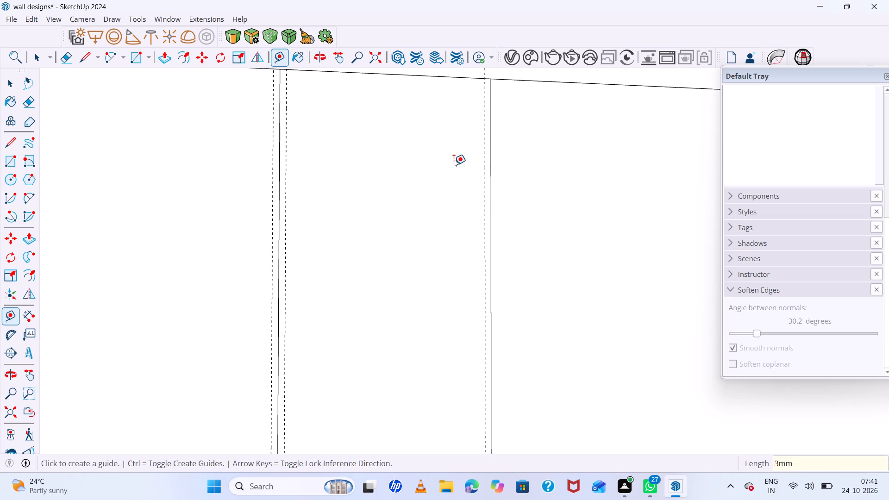
scroll(521, 167, down, 4)
scroll(503, 163, up, 6)
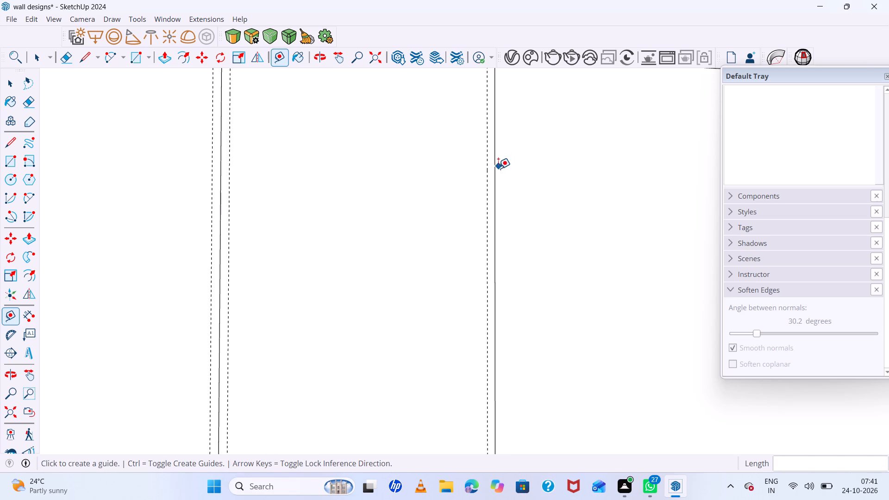
click(497, 172)
key(3)
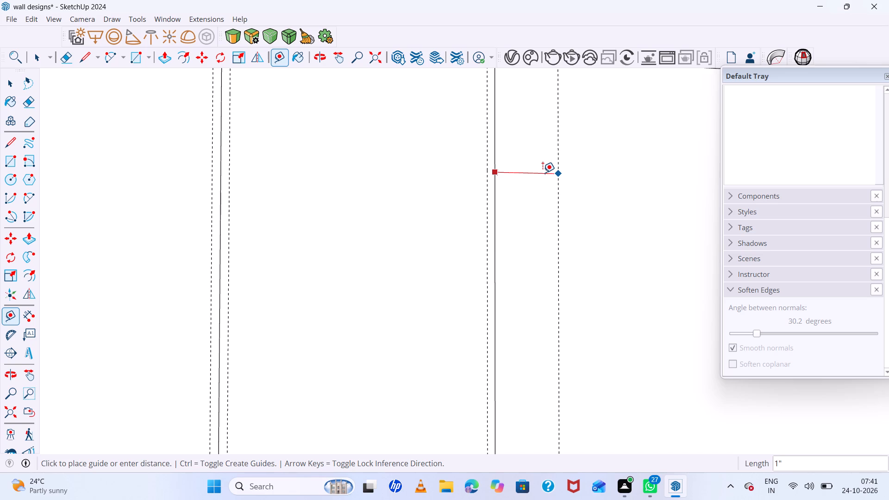
text(mm)
key(Return)
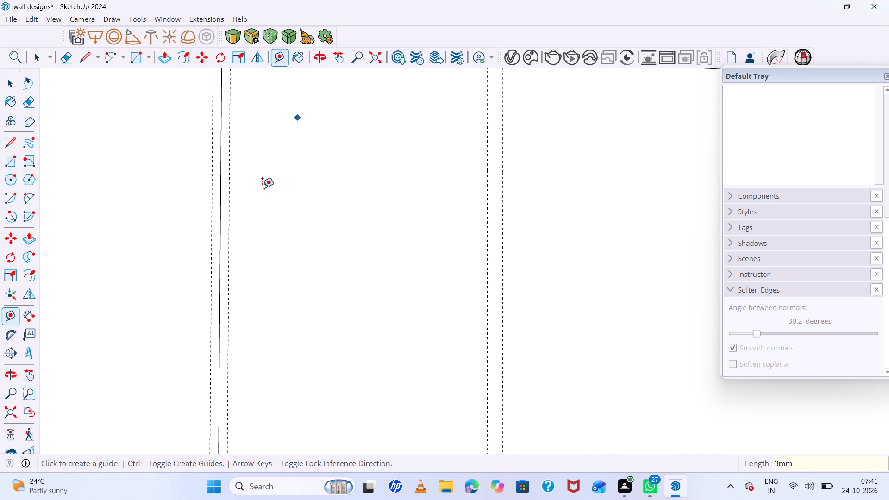
Place guides 3 mm to either side of the dividing line between the third and fourth lower cabinet doors.
scroll(243, 242, down, 20)
scroll(243, 242, down, 3)
scroll(358, 265, down, 7)
scroll(430, 267, up, 7)
click(428, 262)
text(3mm)
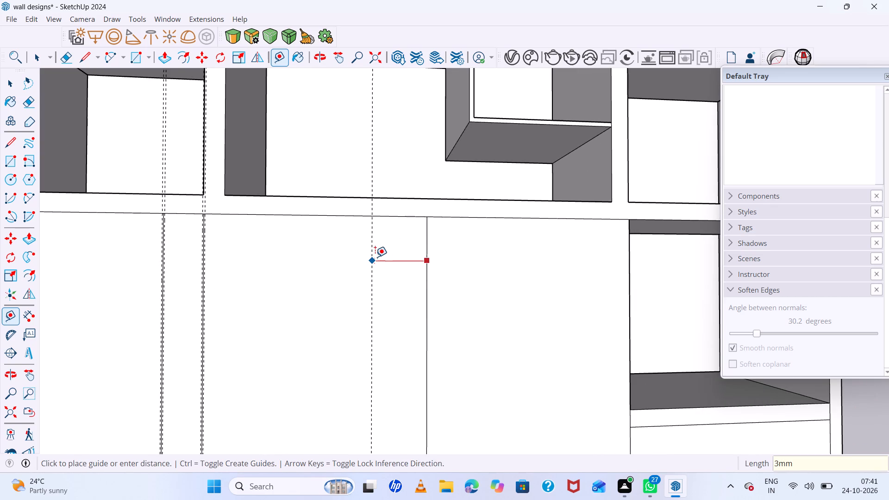
key(Return)
scroll(437, 190, up, 7)
scroll(418, 269, up, 2)
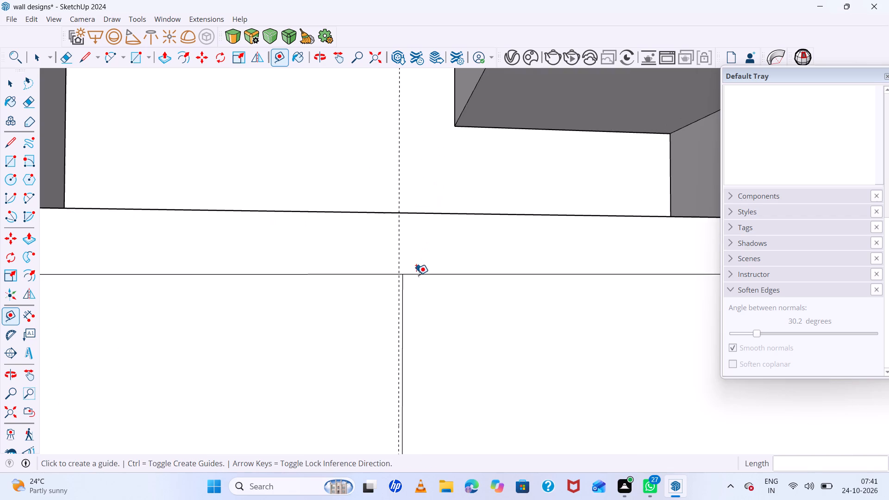
scroll(416, 275, up, 12)
click(377, 295)
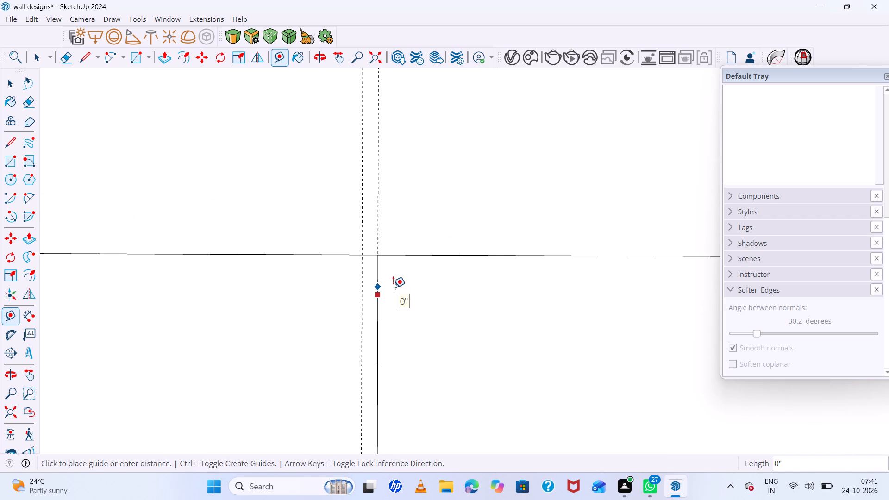
key(ctrl+z)
click(378, 271)
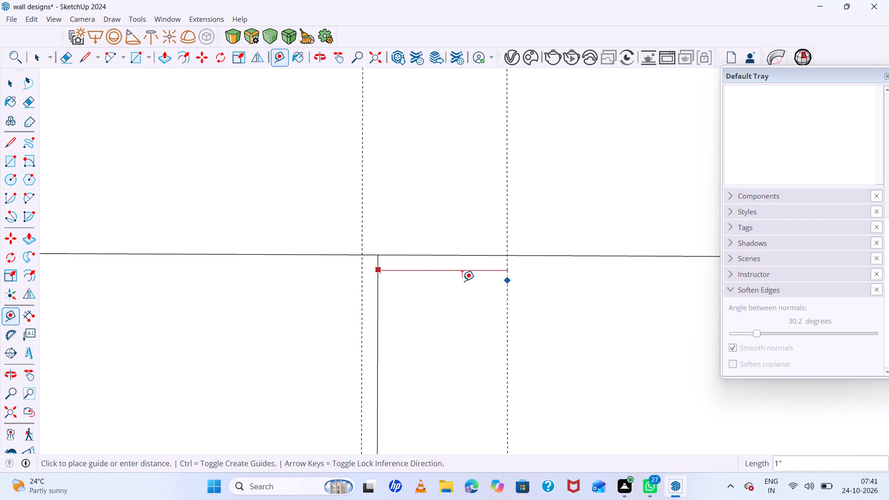
text(3mm)
key(Return)
Draw a rectangle about 1' 6" by 3' for the first lower door, from its upper outer corner to the first guide at the base.
scroll(295, 276, down, 11)
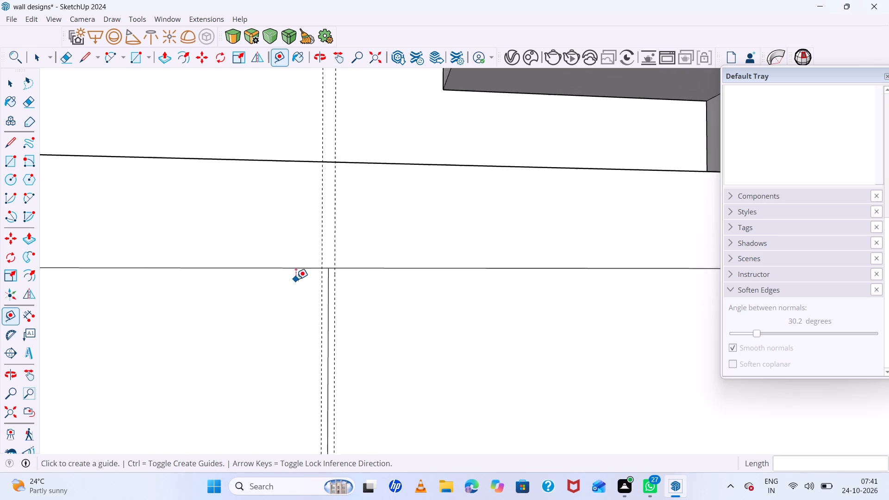
scroll(296, 279, down, 20)
scroll(487, 307, up, 7)
scroll(476, 302, down, 8)
scroll(388, 274, down, 6)
scroll(378, 210, down, 6)
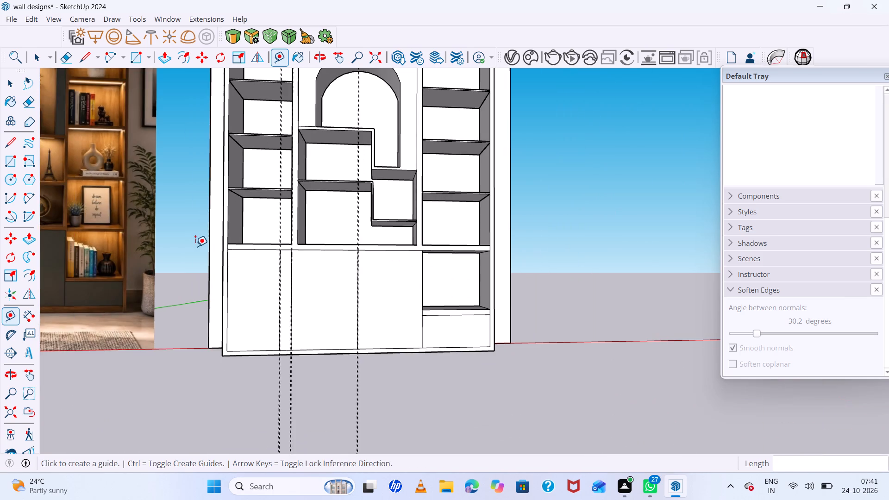
scroll(195, 246, up, 7)
scroll(283, 248, up, 6)
key(r)
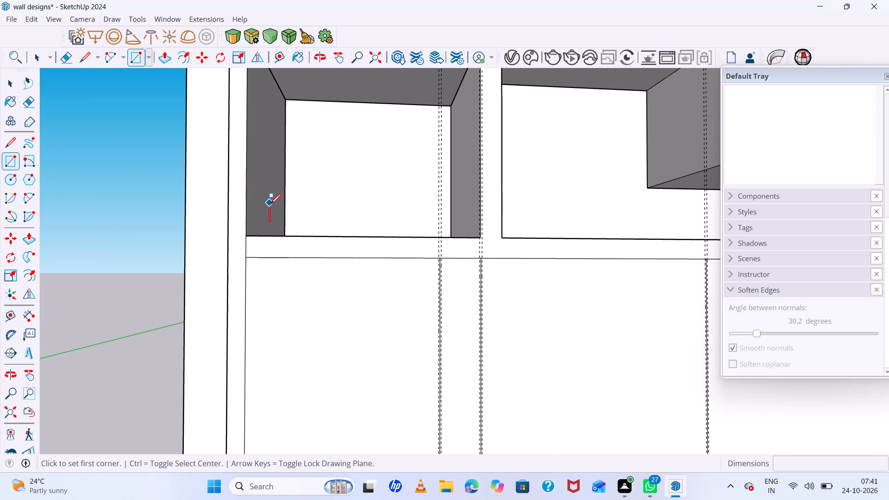
scroll(245, 258, up, 8)
click(245, 258)
scroll(382, 307, down, 3)
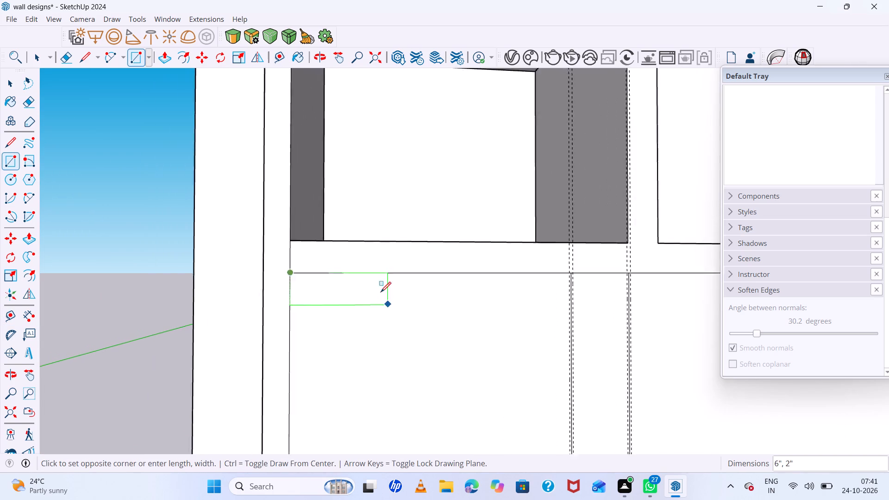
scroll(381, 292, down, 15)
scroll(403, 365, up, 17)
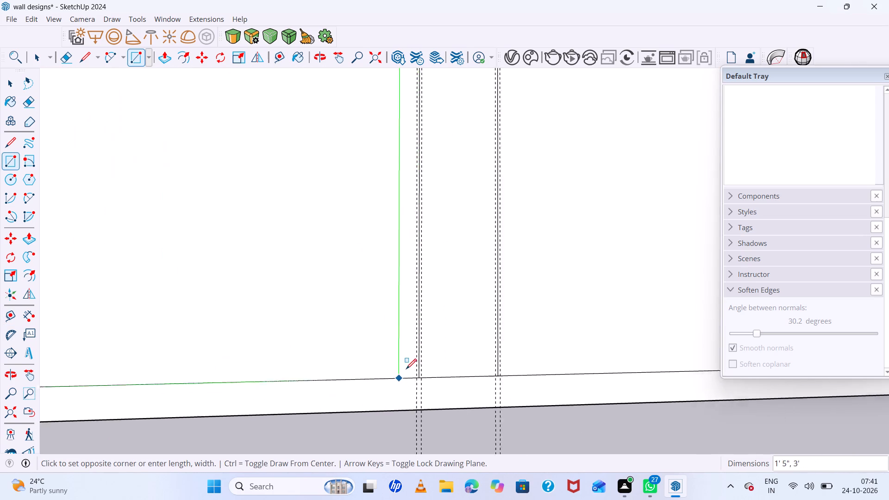
scroll(406, 369, up, 10)
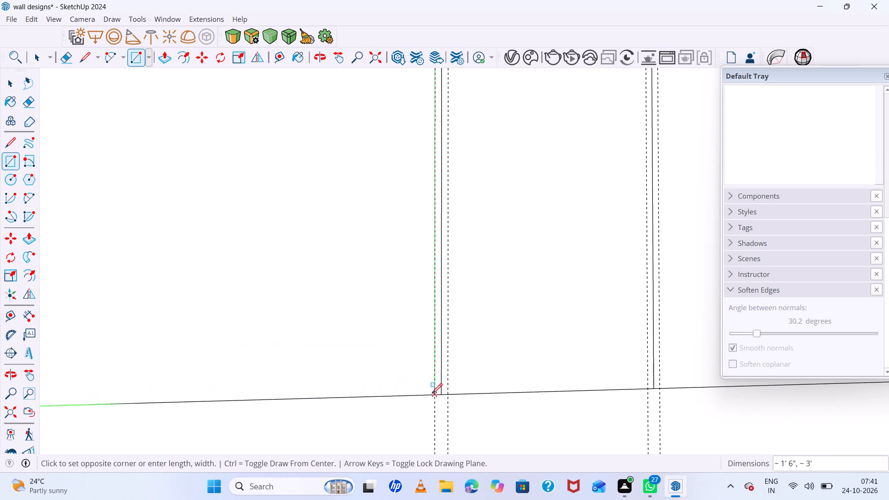
click(432, 394)
Draw a rectangle about 4" by 3' for the narrow door, between its inner guides from top edge to base.
scroll(346, 369, down, 20)
scroll(346, 369, down, 2)
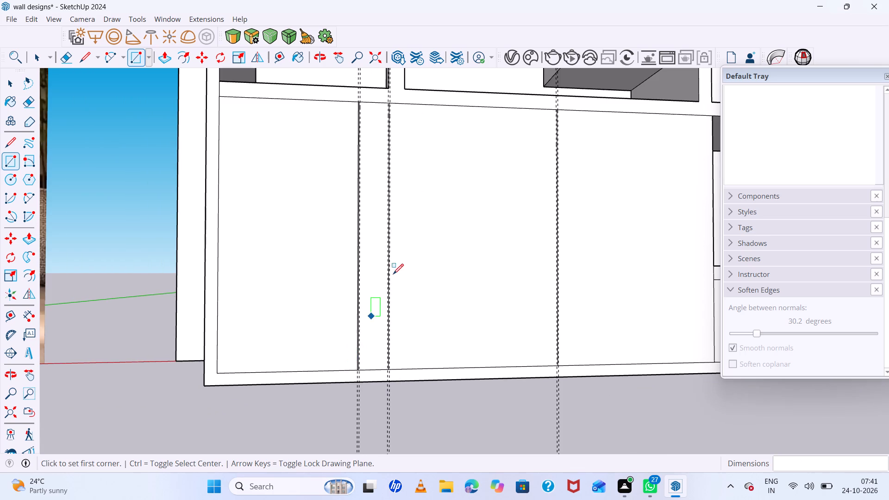
scroll(361, 68, up, 7)
scroll(369, 122, up, 13)
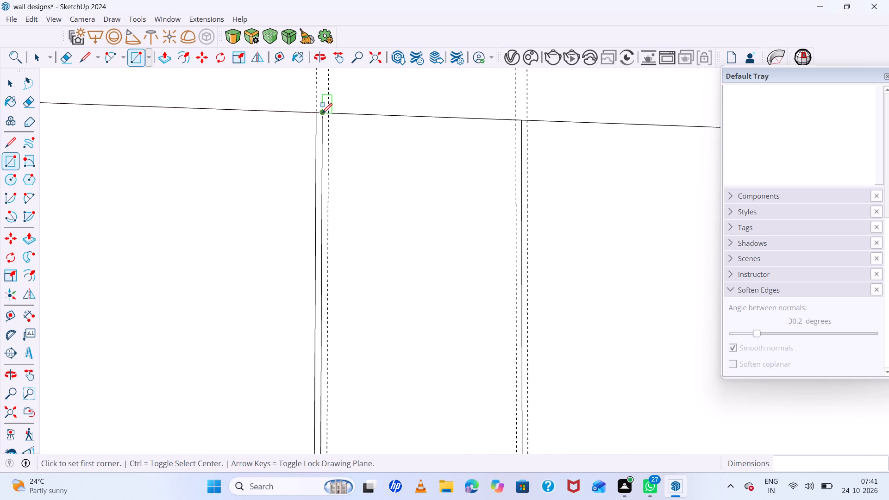
scroll(331, 113, up, 6)
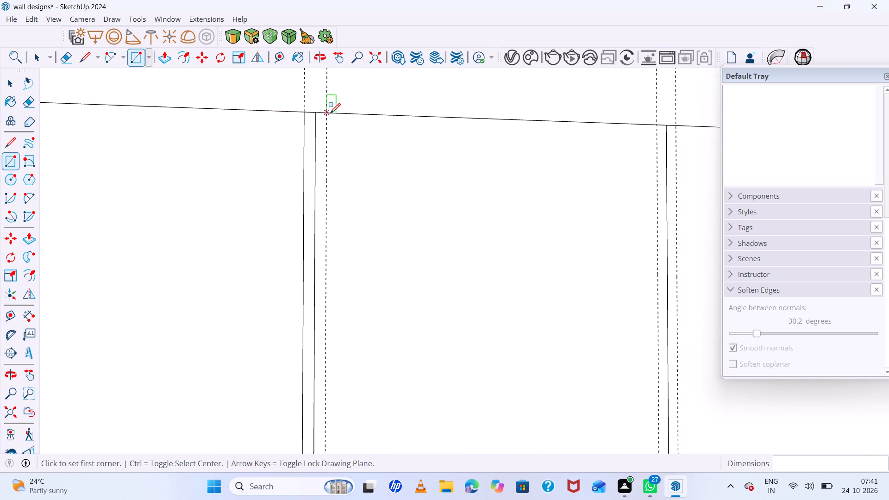
click(326, 112)
scroll(372, 141, down, 7)
scroll(373, 141, down, 15)
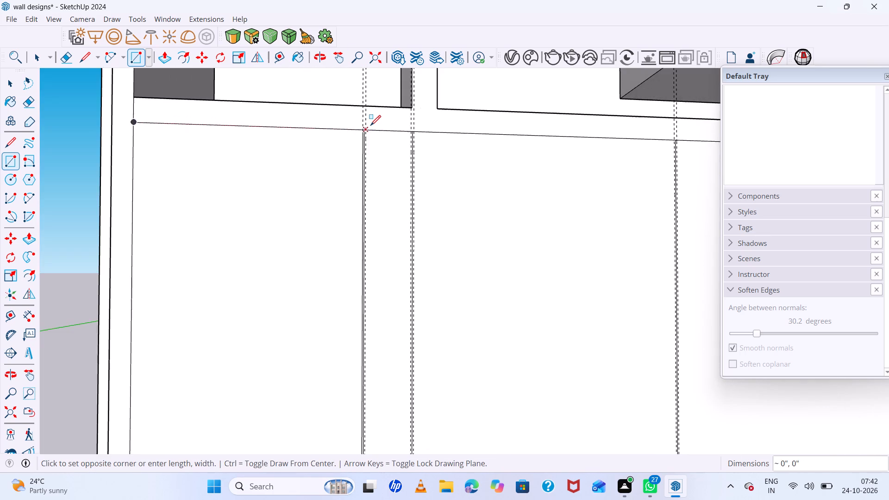
scroll(370, 125, down, 14)
scroll(387, 225, up, 17)
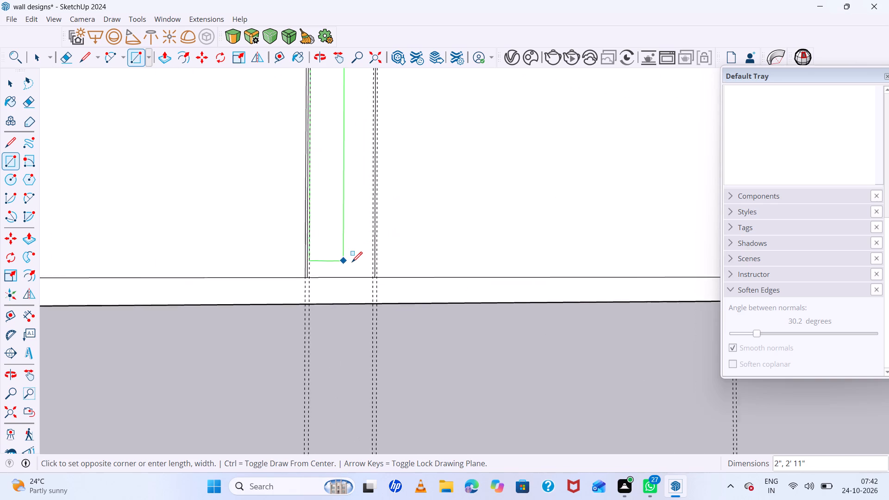
scroll(352, 262, up, 10)
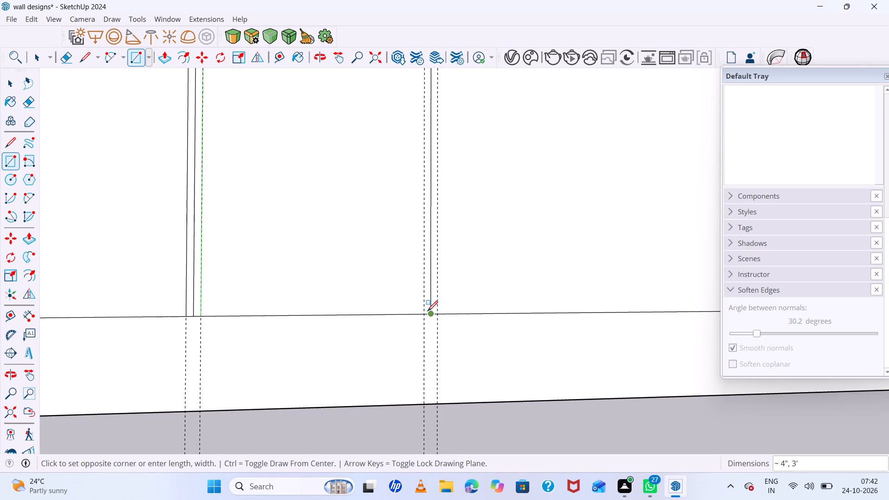
scroll(424, 313, up, 6)
click(423, 313)
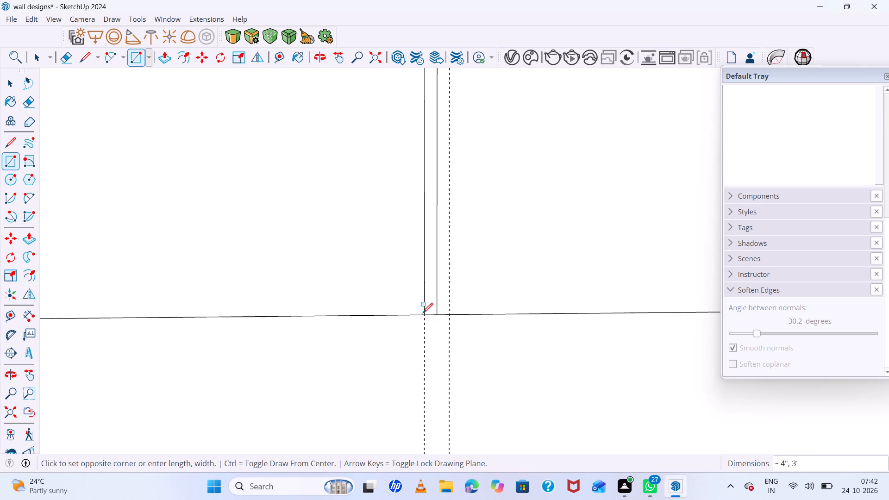
Draw a rectangle about 1' 11" by 3' for the third lower door, between its inner guides from top edge to base.
scroll(393, 305, down, 20)
scroll(393, 305, down, 14)
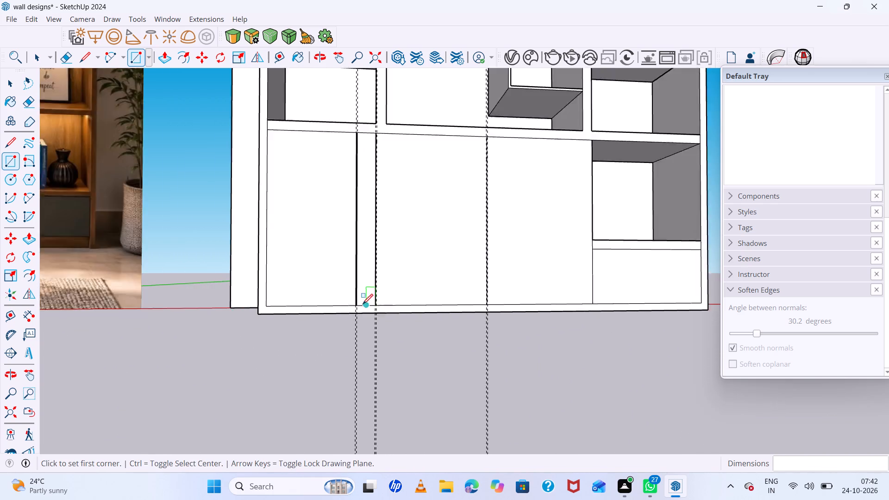
scroll(363, 304, down, 2)
scroll(399, 163, up, 20)
scroll(324, 153, up, 6)
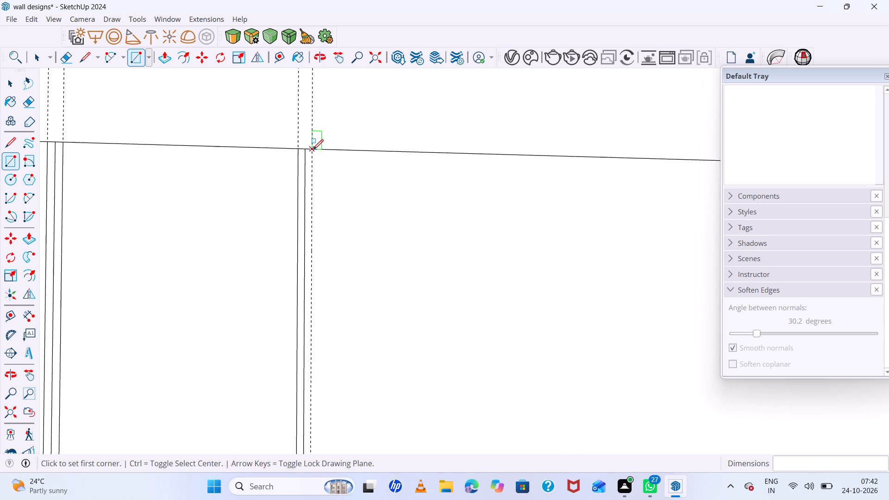
scroll(313, 150, up, 6)
click(312, 149)
scroll(376, 192, down, 7)
scroll(328, 168, down, 8)
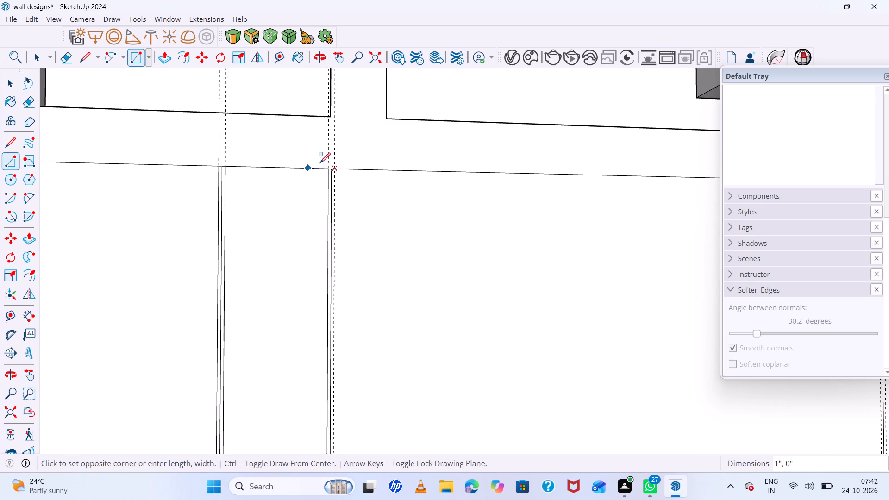
scroll(320, 163, down, 20)
scroll(320, 163, down, 1)
scroll(412, 262, up, 7)
scroll(399, 306, up, 7)
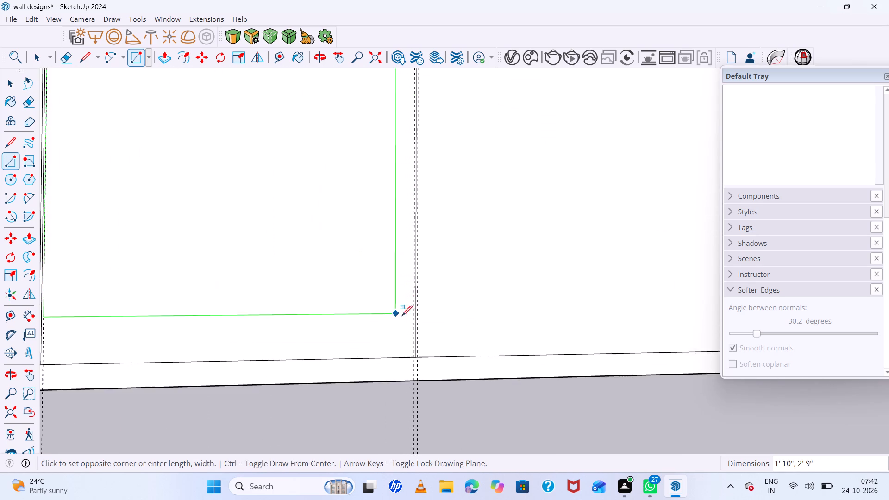
scroll(402, 316, up, 14)
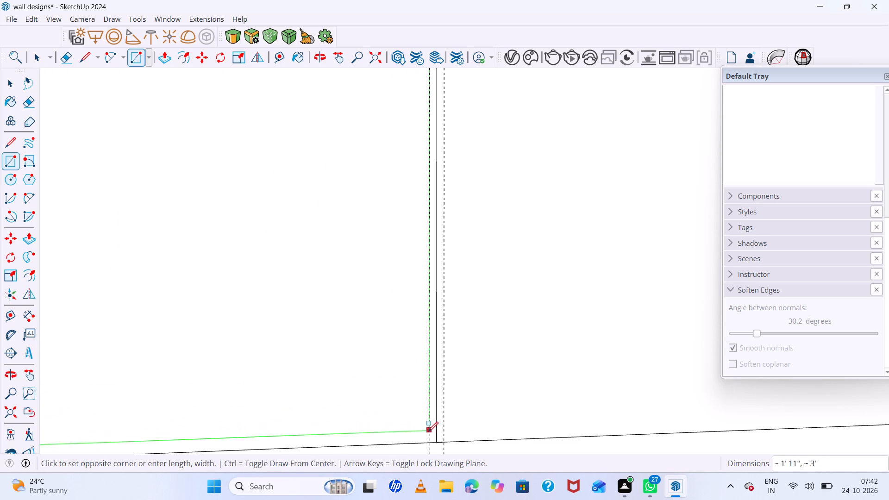
click(428, 441)
Draw a rectangle about 1' 11" by 3' for the fourth lower door, from its upper guide corner to the base corner beside the drawer.
scroll(350, 390, down, 15)
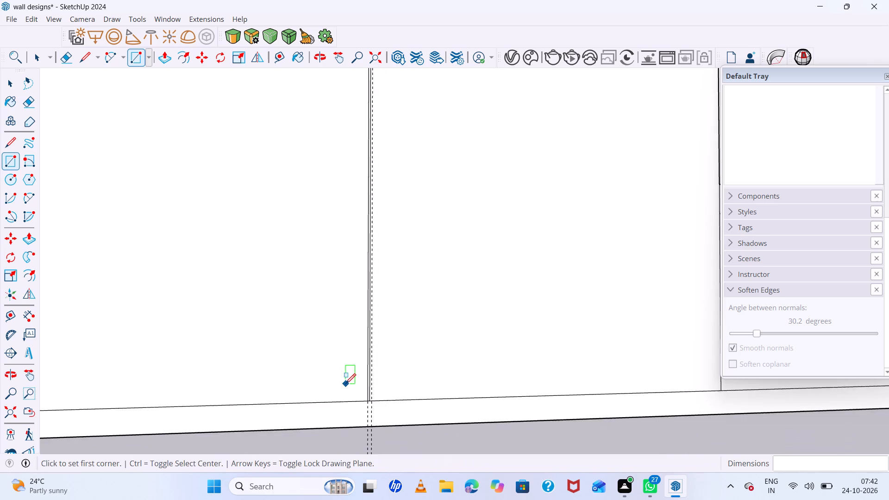
scroll(345, 384, down, 19)
middle_drag(410, 389, 317, 390)
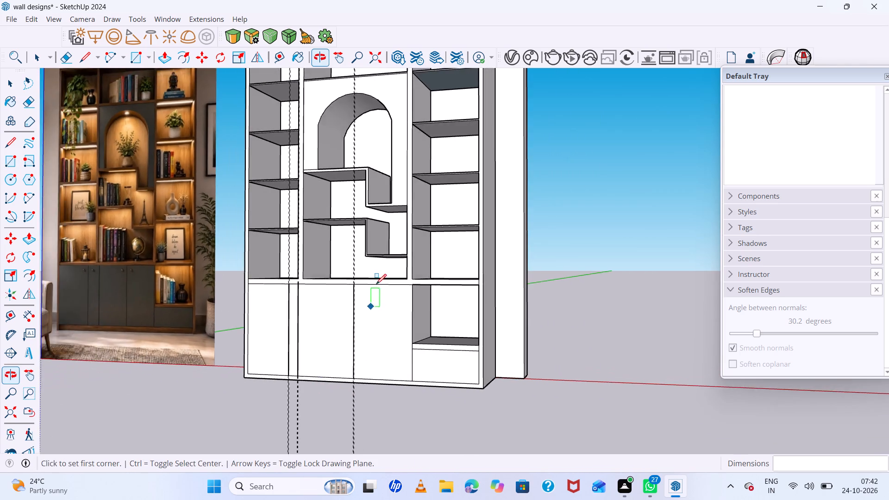
scroll(375, 281, up, 15)
scroll(323, 291, up, 15)
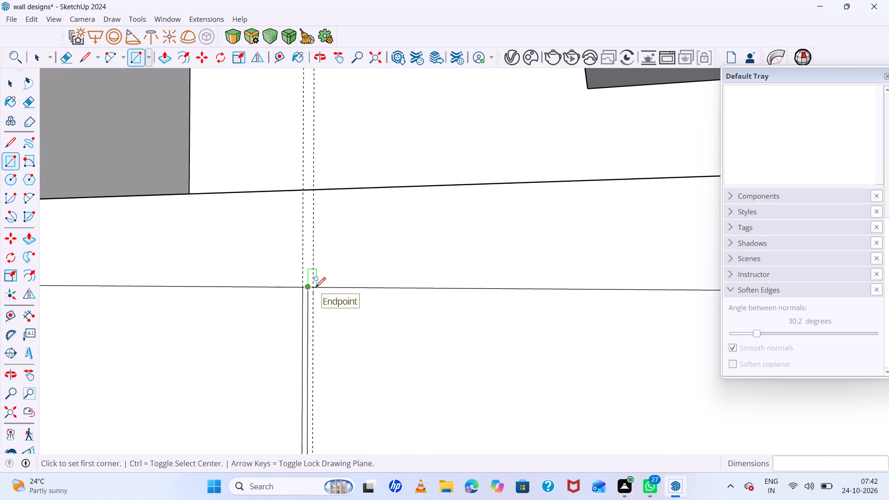
scroll(315, 287, up, 4)
click(313, 287)
scroll(400, 305, down, 9)
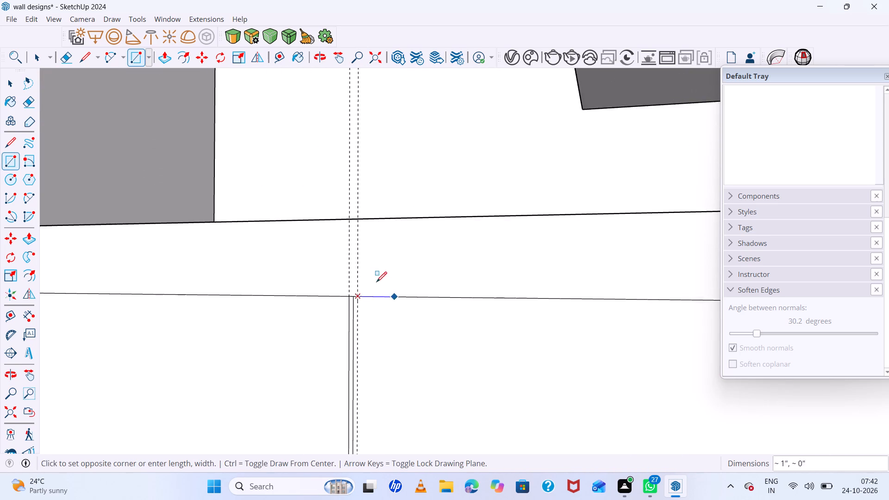
scroll(376, 282, down, 20)
scroll(359, 262, down, 15)
scroll(400, 320, up, 2)
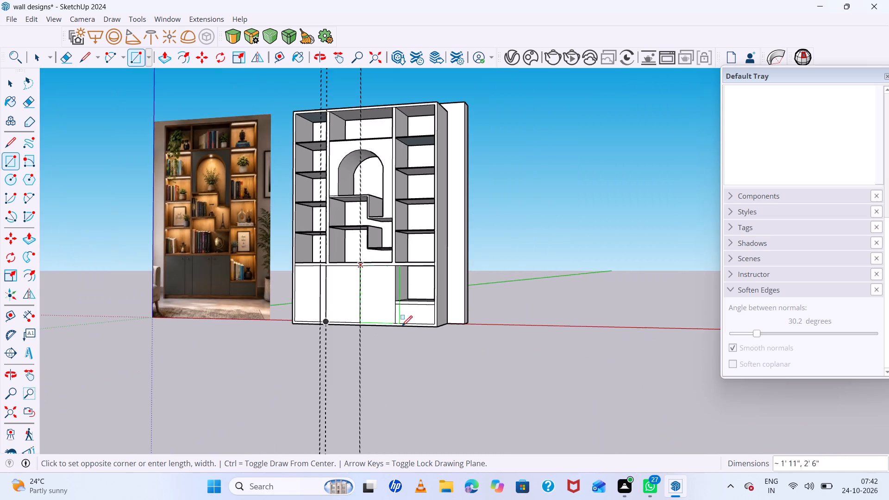
scroll(402, 326, up, 18)
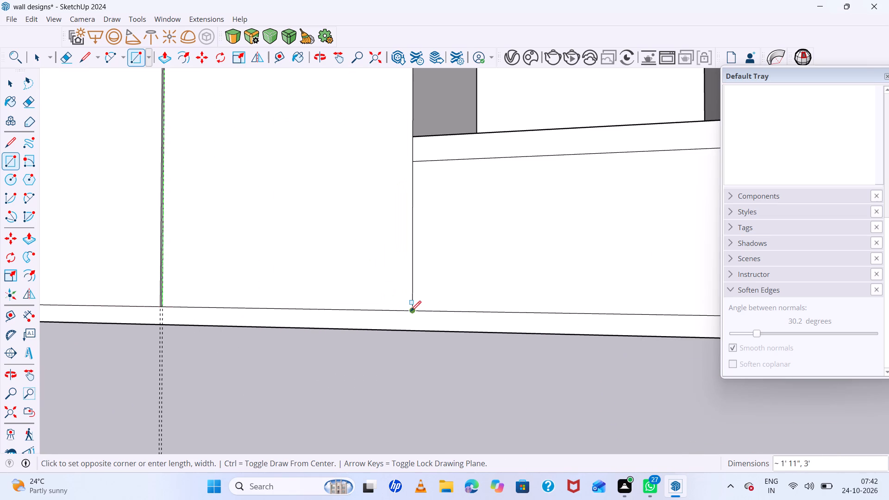
click(411, 310)
Cut away the face covering the open niche above the bottom drawer front.
scroll(394, 306, down, 14)
middle_drag(397, 309, 457, 328)
middle_click(457, 328)
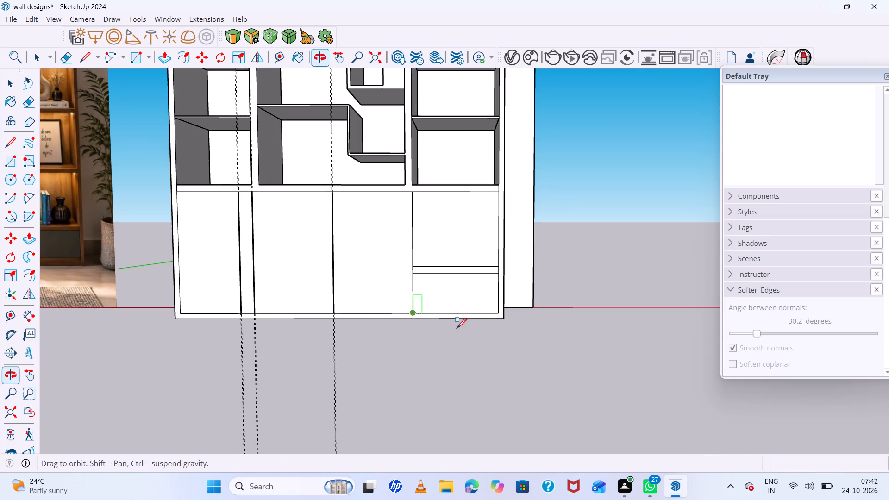
key(space)
click(458, 222)
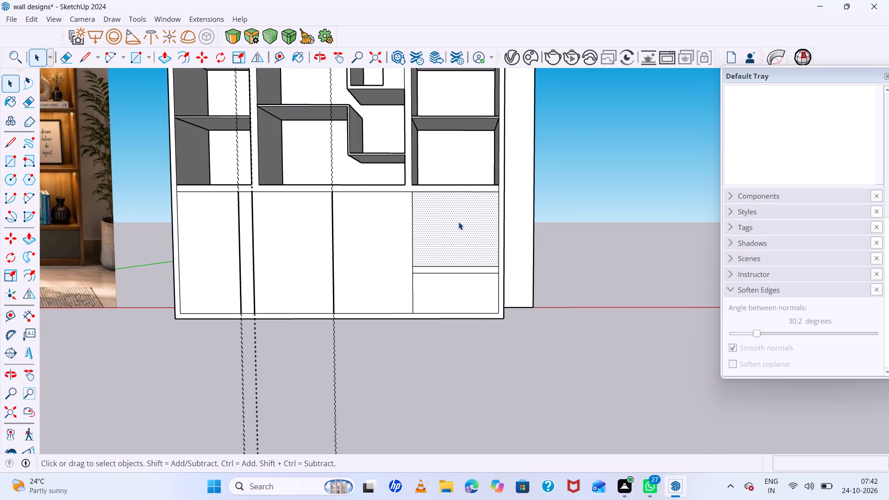
key(ctrl+x)
Delete all the construction guides from the model.
scroll(452, 247, up, 6)
middle_drag(451, 253, 576, 263)
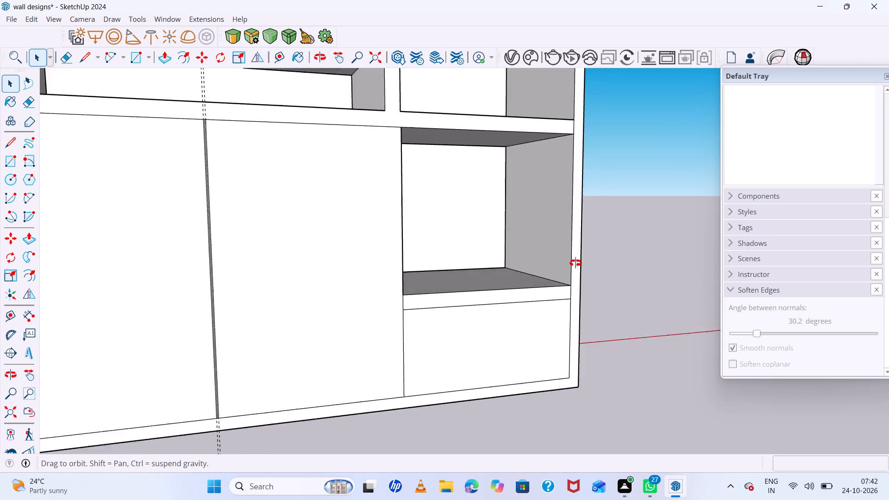
middle_drag(576, 263, 581, 263)
middle_click(580, 263)
scroll(580, 263, up, 1)
scroll(578, 260, down, 14)
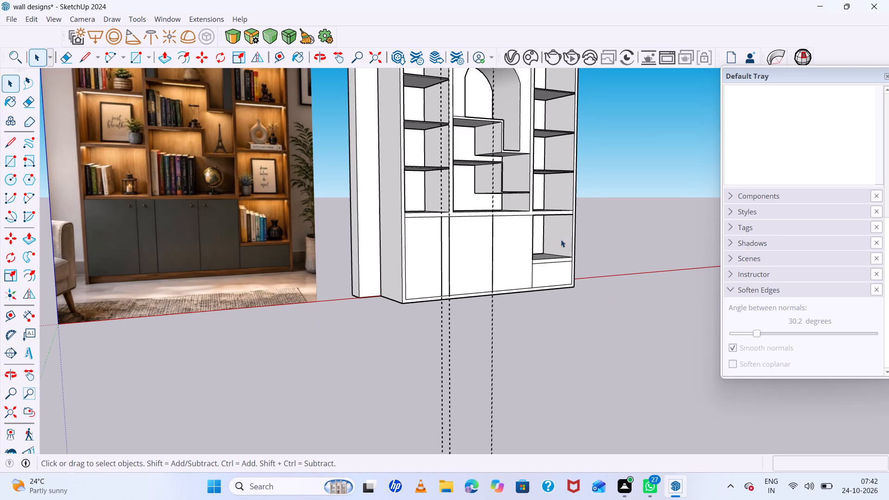
click(28, 18)
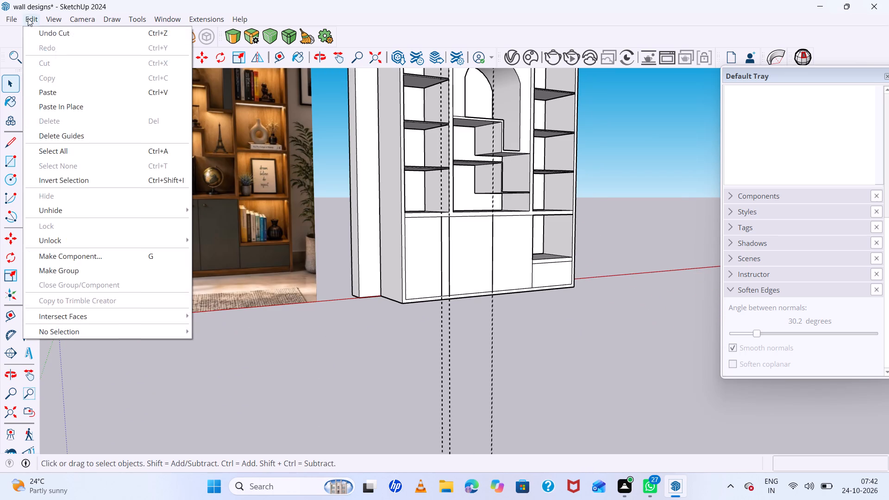
click(84, 136)
Extrude the first lower door face outward by 12 mm with Push/Pull.
scroll(501, 230, up, 6)
scroll(448, 231, up, 2)
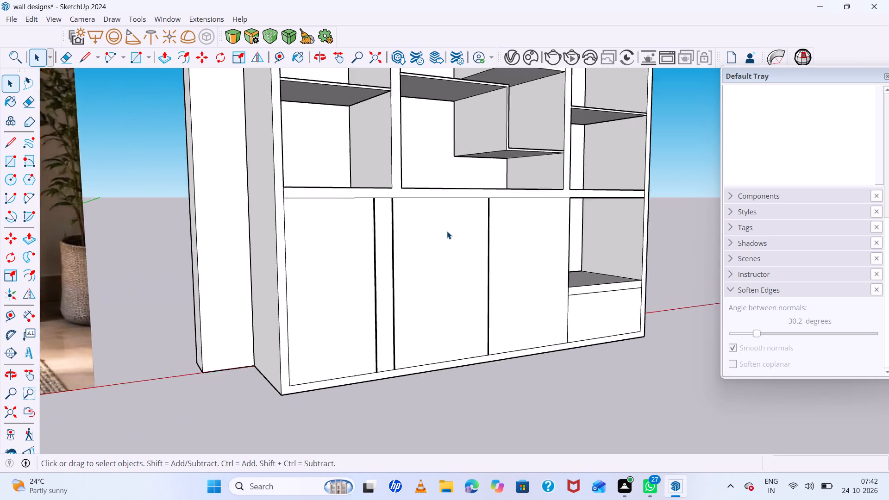
scroll(447, 231, up, 6)
scroll(335, 205, up, 6)
scroll(246, 178, up, 7)
scroll(229, 167, down, 6)
scroll(308, 203, down, 18)
middle_drag(304, 212, 307, 269)
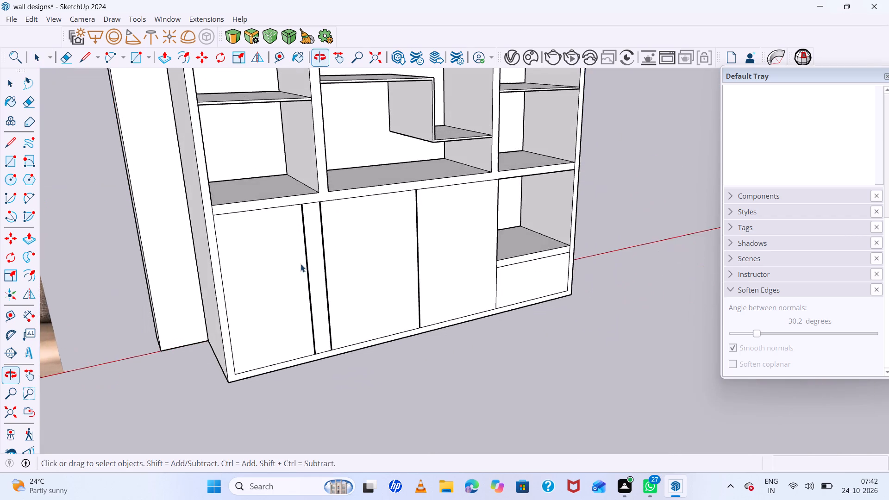
scroll(256, 237, up, 5)
click(255, 234)
key(p)
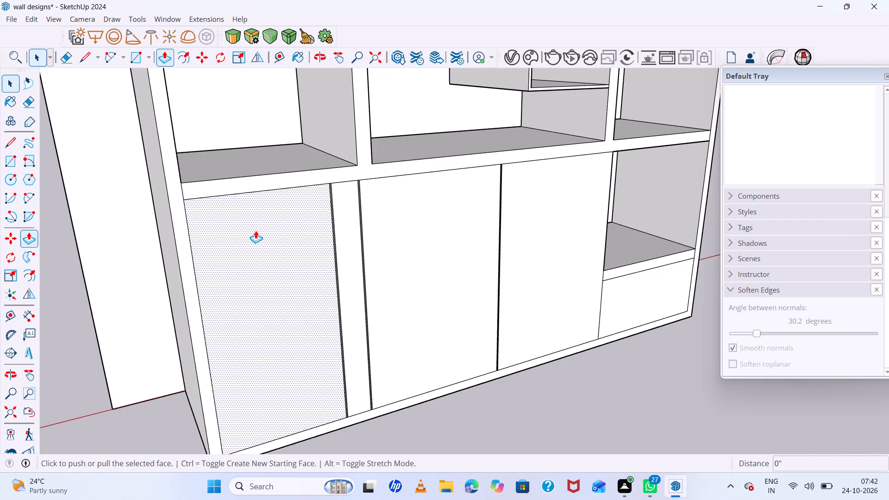
ctrl+click(256, 231)
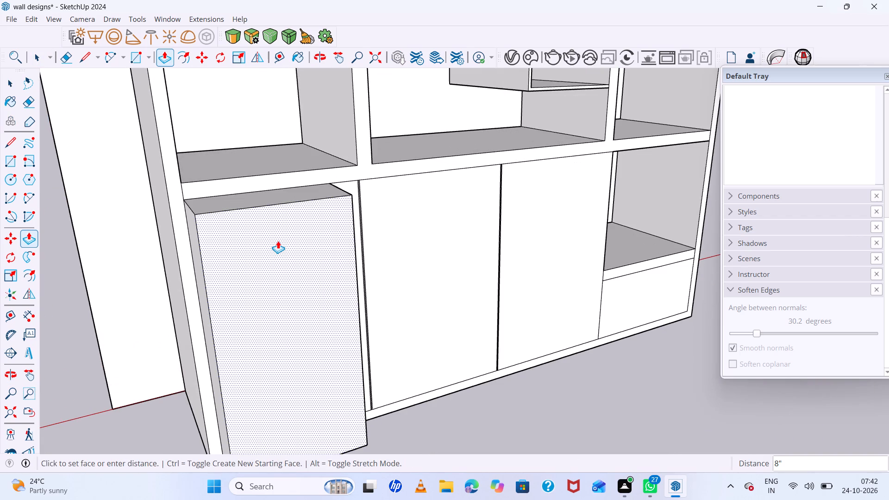
text(12mm)
key(Return)
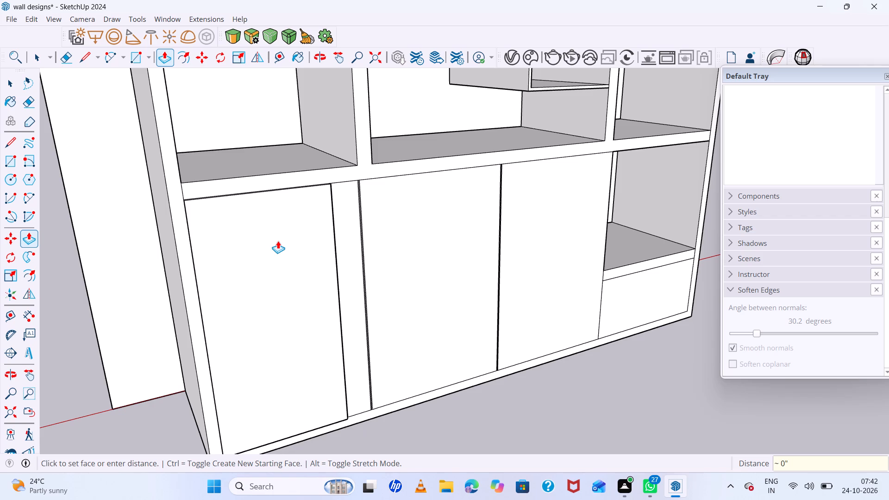
Repeat the 12 mm extrusion on the narrow, third and fourth lower doors.
double_click(346, 204)
double_click(395, 203)
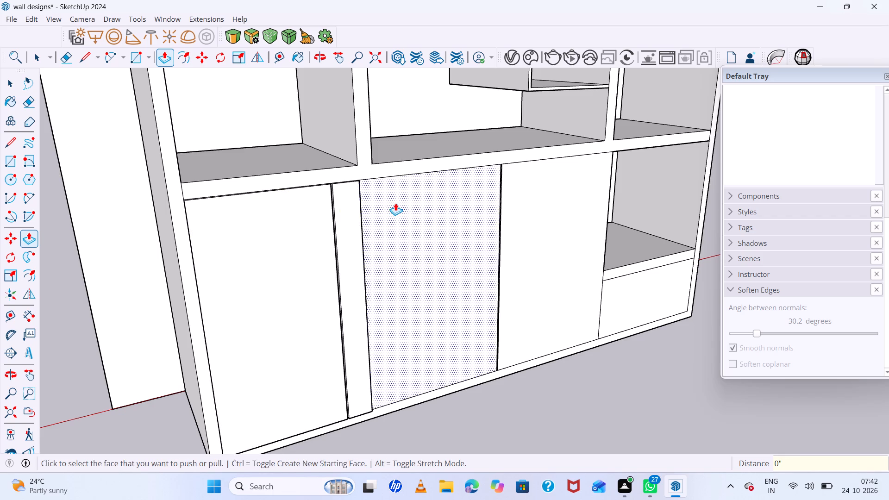
double_click(518, 197)
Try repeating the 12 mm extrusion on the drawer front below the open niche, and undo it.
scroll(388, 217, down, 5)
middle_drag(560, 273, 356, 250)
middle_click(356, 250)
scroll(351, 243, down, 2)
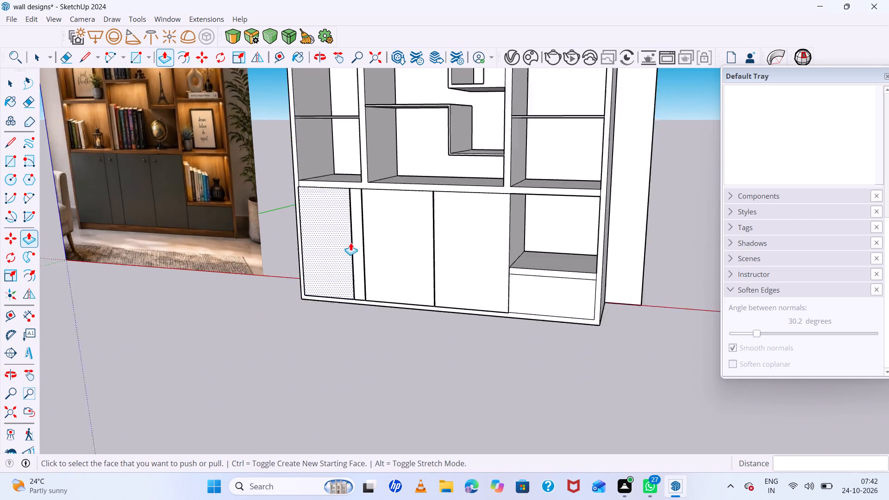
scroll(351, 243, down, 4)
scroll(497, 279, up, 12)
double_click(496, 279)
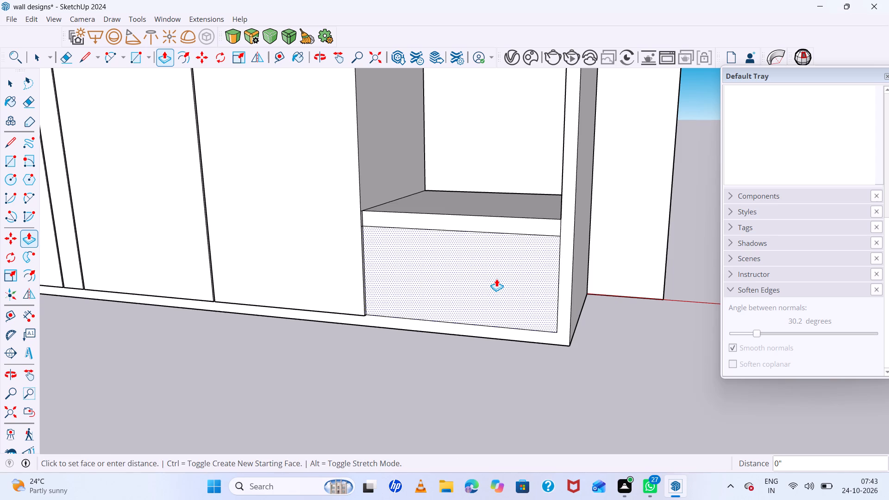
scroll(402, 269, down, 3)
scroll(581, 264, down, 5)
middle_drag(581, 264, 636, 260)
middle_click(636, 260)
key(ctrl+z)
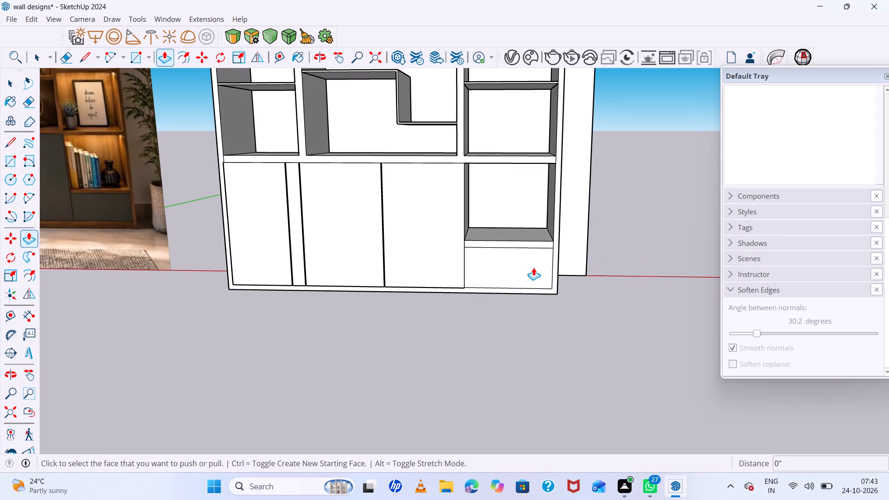
Place a guide 3 mm from the fourth door's side edge, on the drawer front.
scroll(532, 268, up, 6)
middle_drag(512, 265, 411, 253)
key(space)
scroll(394, 244, up, 12)
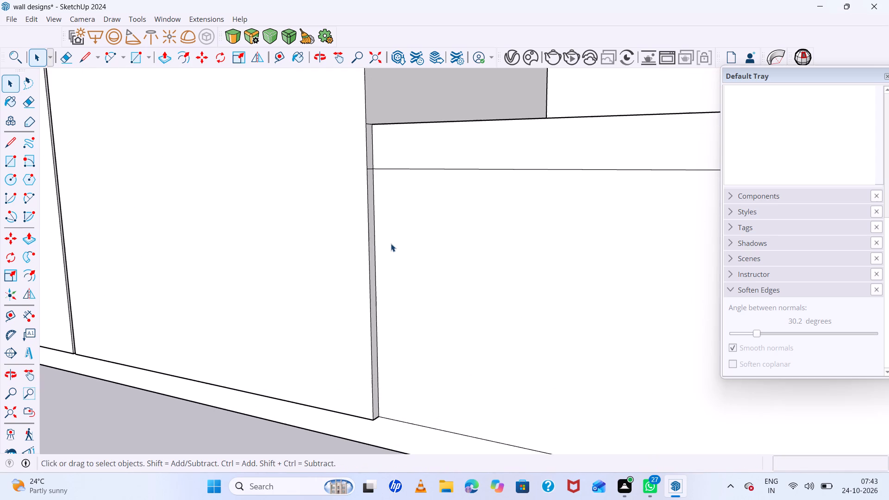
key(t)
click(375, 242)
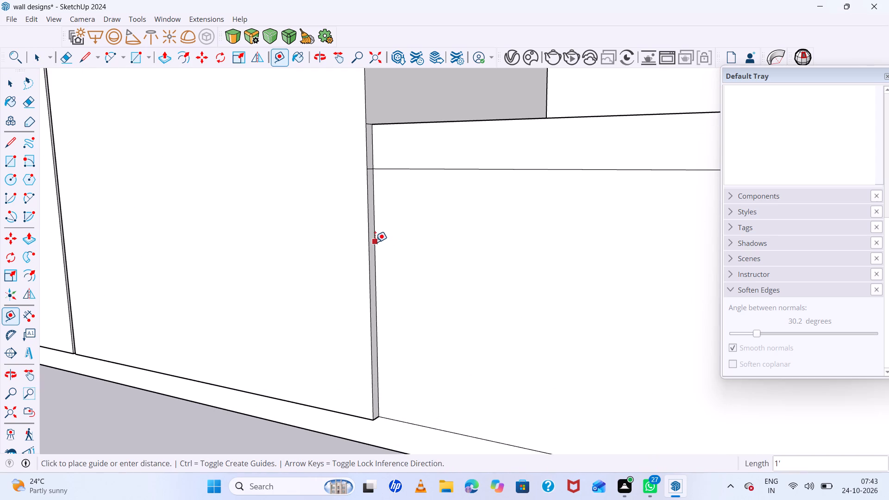
text(3mm)
key(Return)
Draw a rectangle on the drawer front from the 3 mm guide at its upper edge to its opposite bottom corner.
key(r)
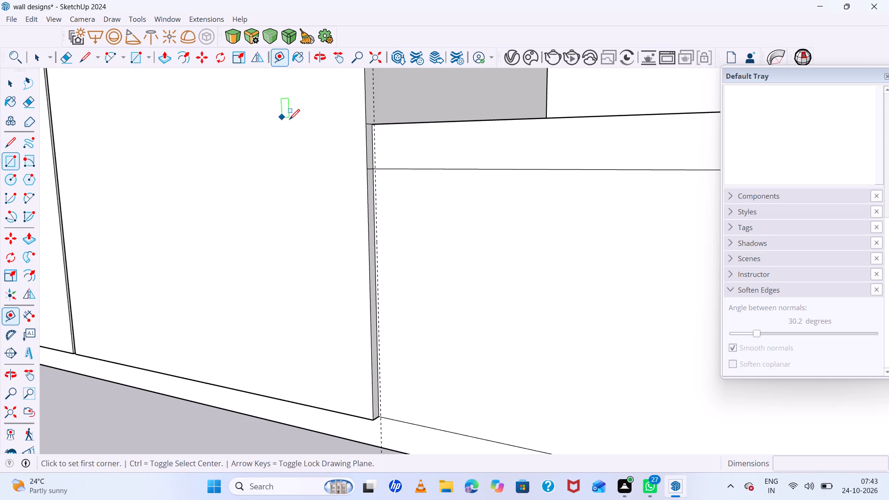
scroll(377, 145, up, 13)
drag(368, 194, 373, 194)
scroll(440, 209, down, 6)
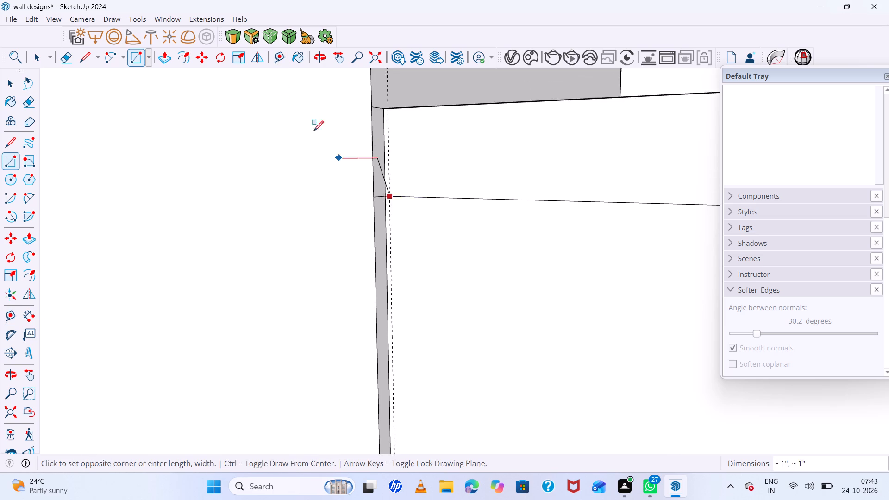
scroll(313, 131, down, 20)
scroll(494, 196, up, 6)
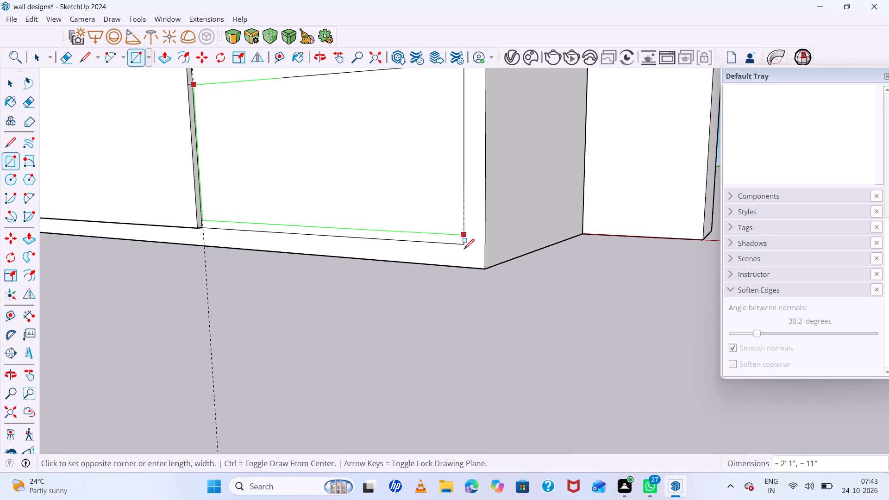
click(466, 247)
middle_drag(312, 199, 432, 233)
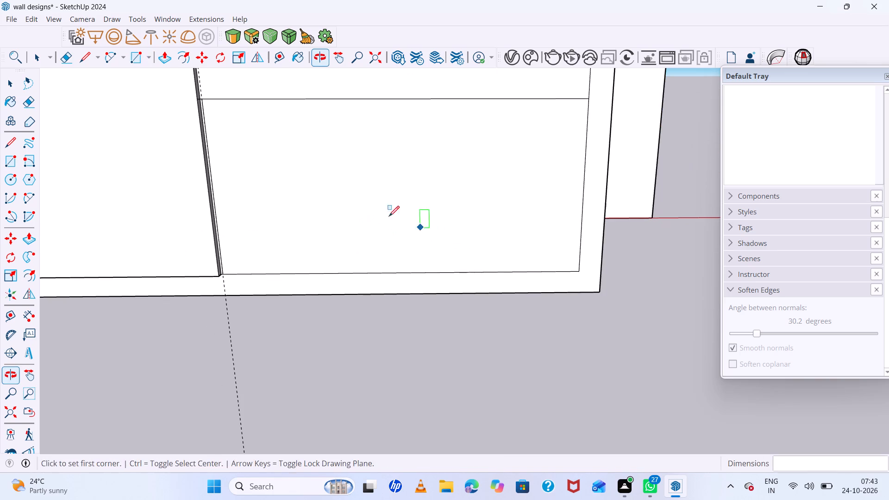
Extrude the drawer front below the open niche outward by 12 mm with Push/Pull.
key(space)
click(315, 164)
key(p)
click(315, 164)
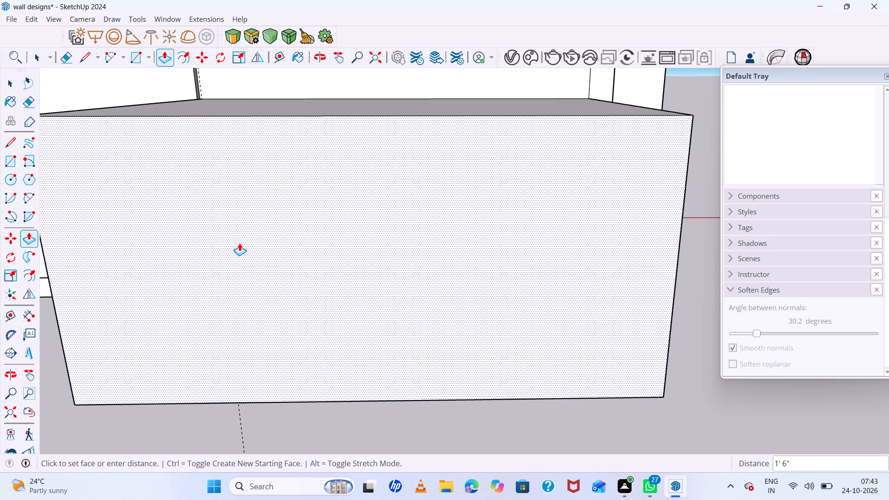
text(12mm)
key(Return)
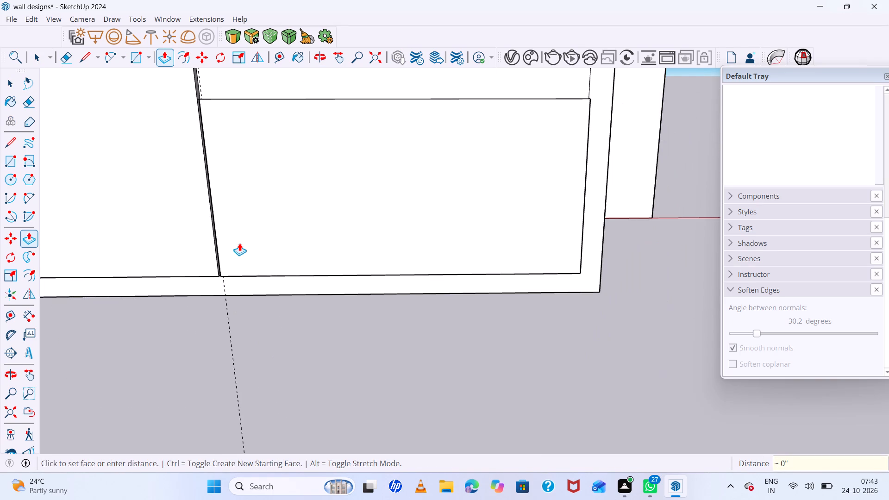
Dismiss the chat notification and delete all guides from the model.
scroll(266, 203, down, 14)
middle_drag(466, 274, 489, 231)
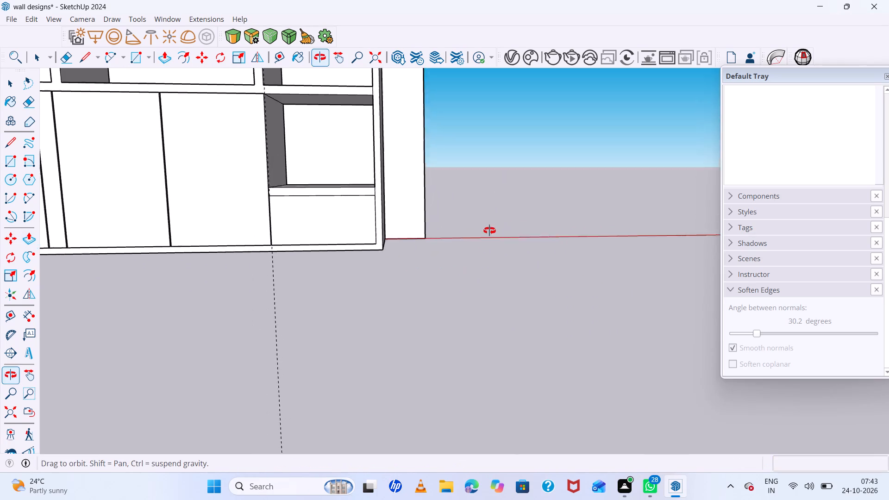
middle_drag(489, 231, 489, 230)
scroll(491, 224, down, 7)
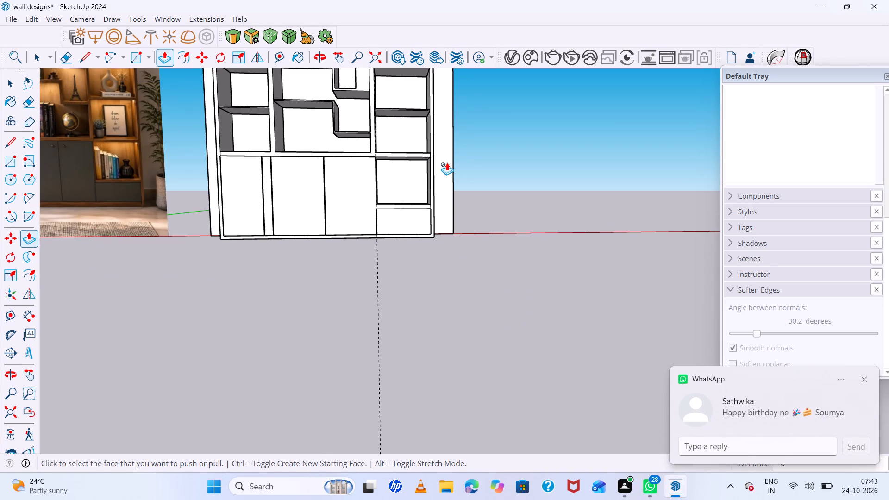
click(862, 383)
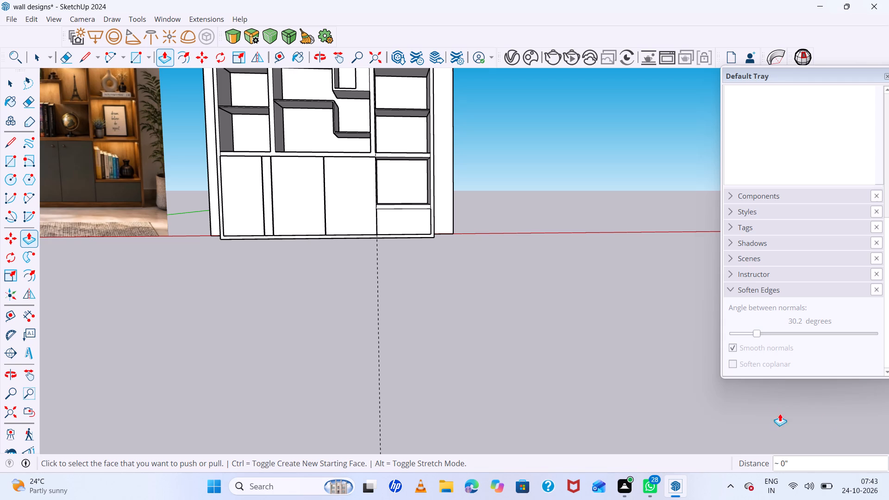
click(30, 19)
click(82, 133)
Save the model.
key(ctrl+s)
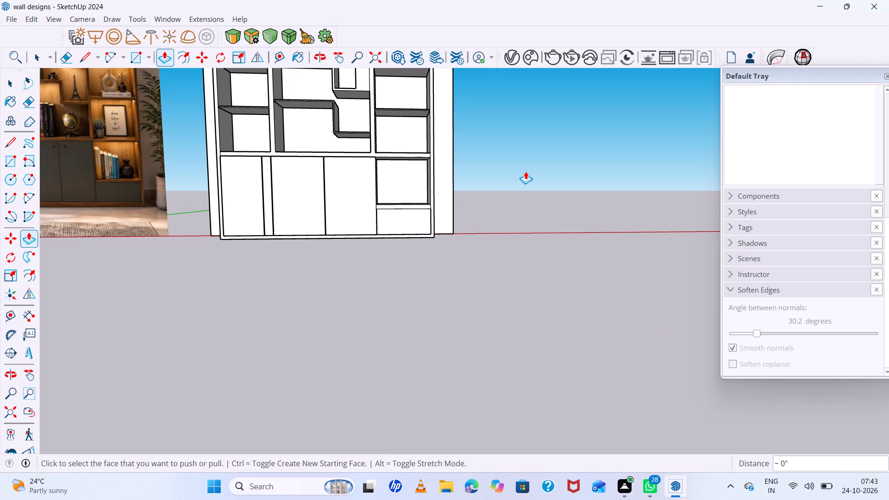
Compare the bookshelf model with the reference image, examining the shelves, arched niche, stepped shelves and lower cabinets.
scroll(444, 250, down, 8)
scroll(416, 276, down, 5)
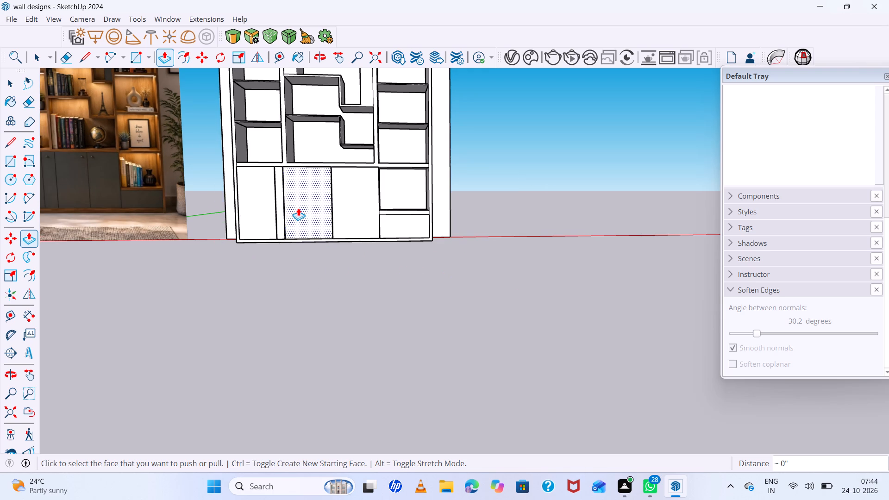
scroll(298, 208, down, 7)
scroll(371, 265, down, 6)
middle_drag(376, 269, 568, 313)
scroll(285, 172, up, 7)
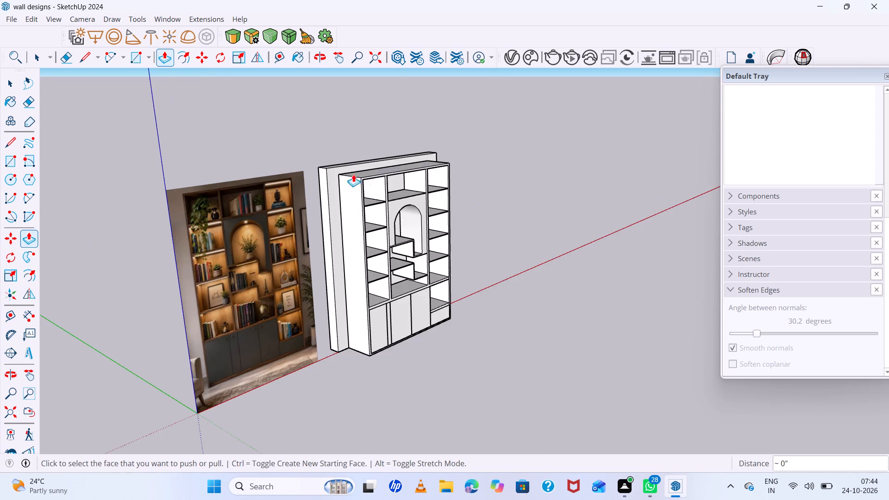
scroll(380, 180, up, 6)
scroll(492, 206, up, 6)
key(space)
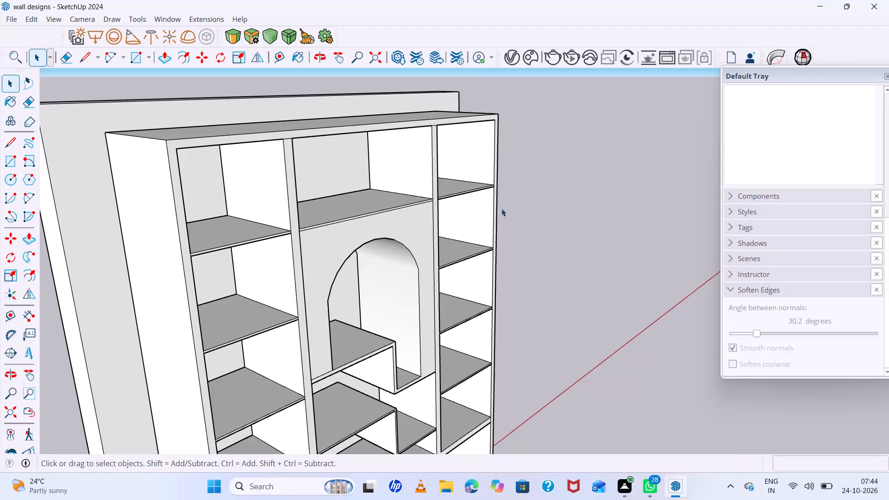
scroll(366, 205, down, 11)
middle_drag(444, 231, 417, 281)
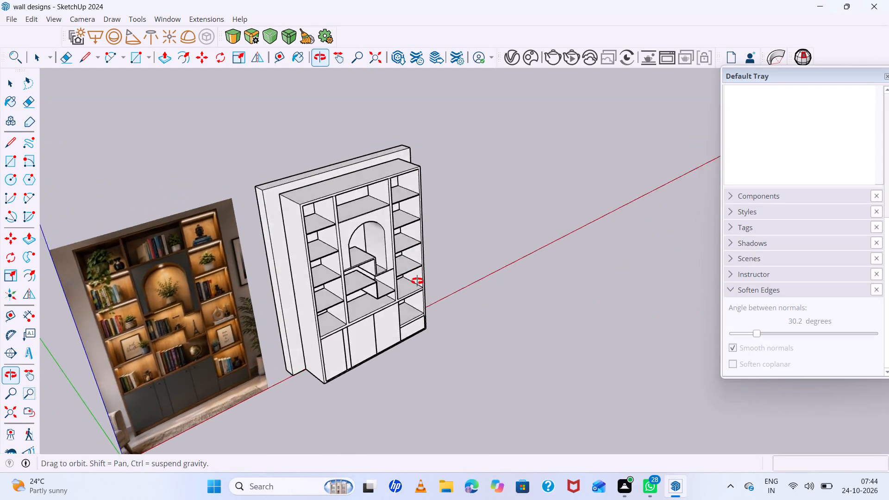
middle_drag(417, 281, 281, 167)
middle_click(281, 167)
scroll(188, 242, up, 7)
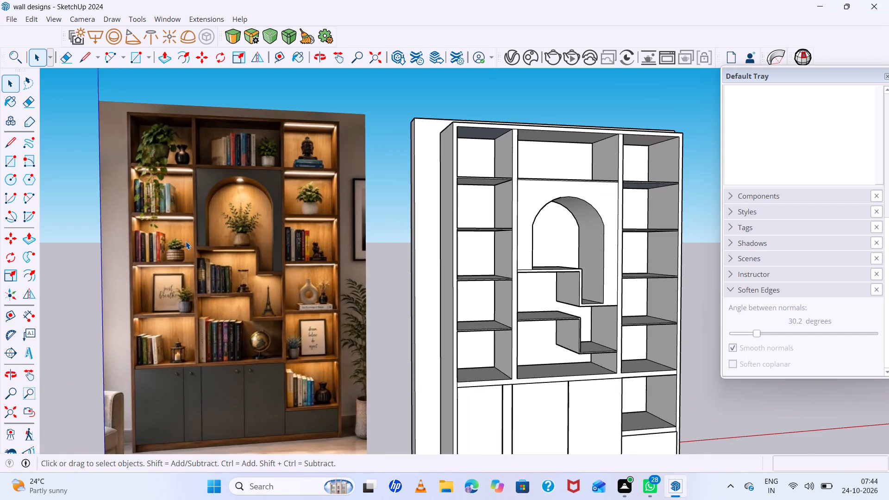
scroll(186, 241, up, 6)
scroll(186, 241, down, 5)
scroll(204, 311, up, 6)
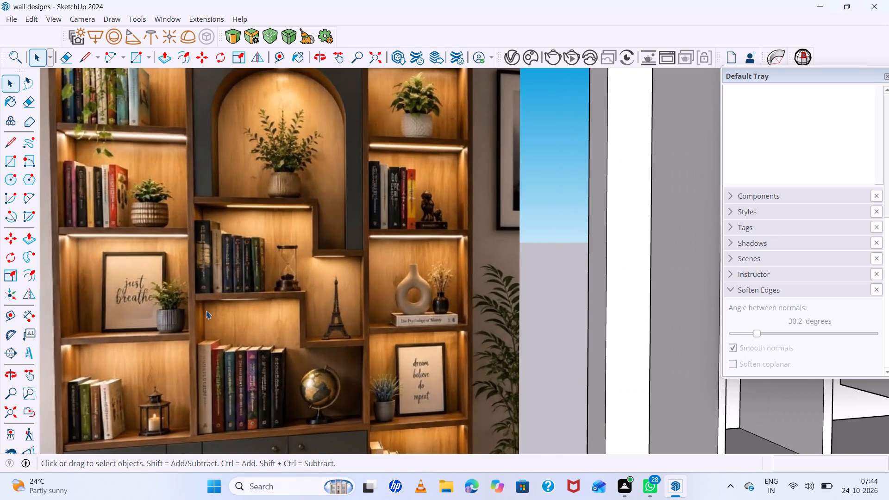
scroll(206, 311, down, 11)
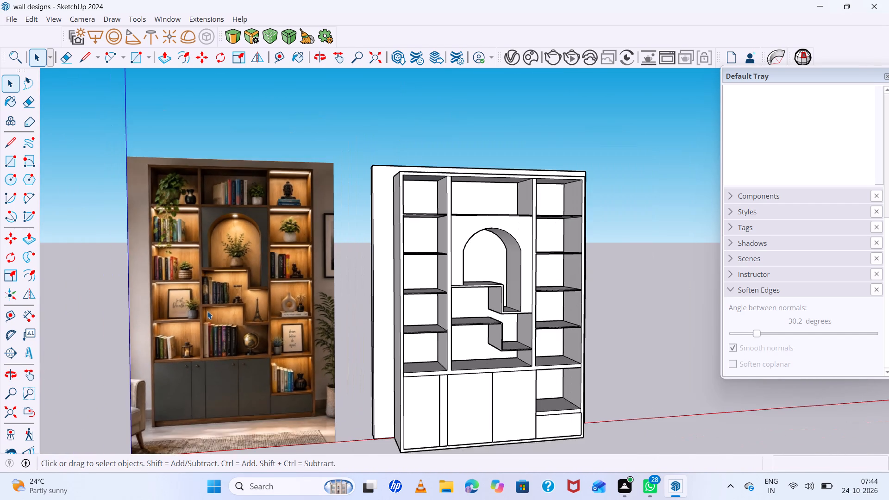
scroll(240, 386, up, 5)
scroll(240, 386, down, 3)
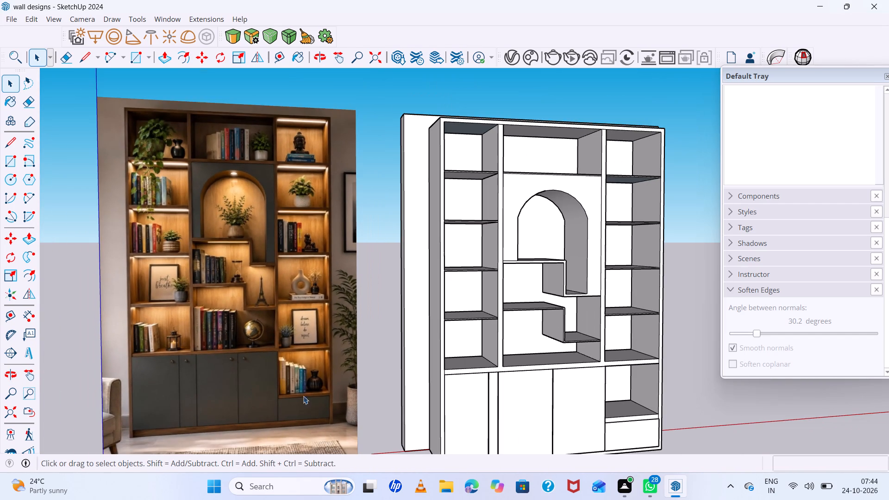
scroll(424, 353, up, 5)
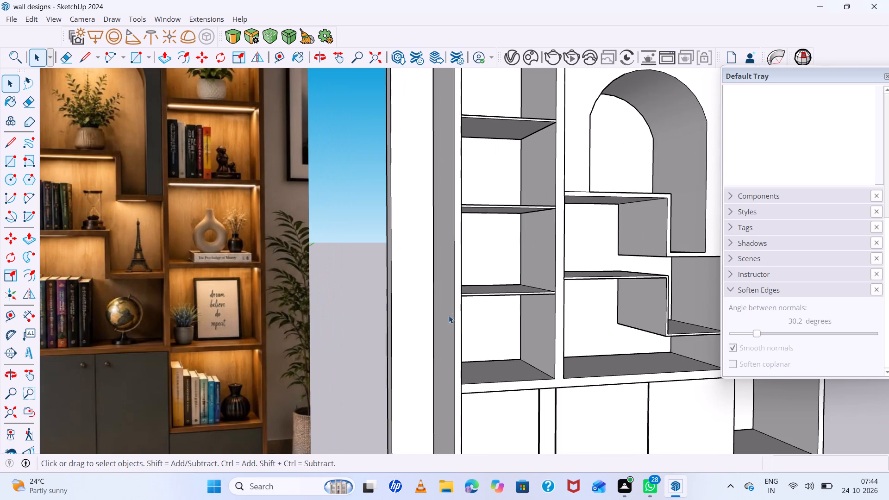
scroll(556, 384, down, 4)
scroll(513, 360, down, 10)
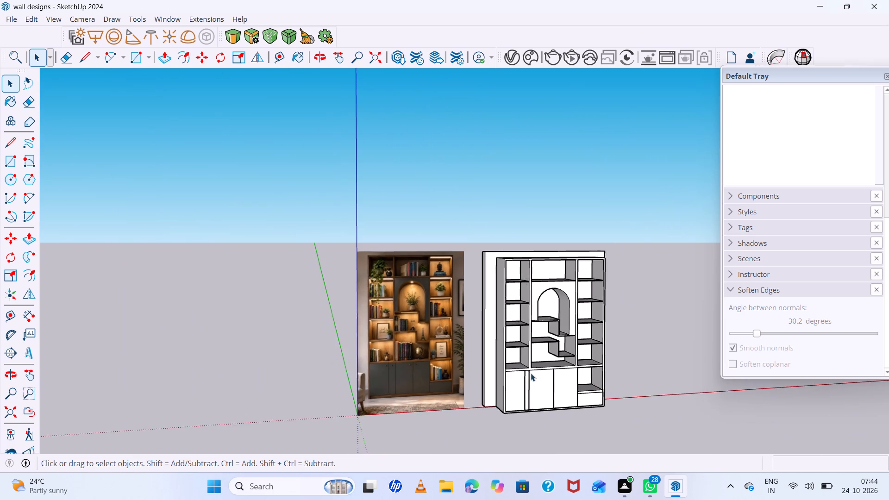
Erase the leftover dividing lines inside the gaps on both sides of the narrow lower door.
scroll(556, 396, up, 13)
scroll(501, 364, up, 6)
scroll(344, 272, up, 3)
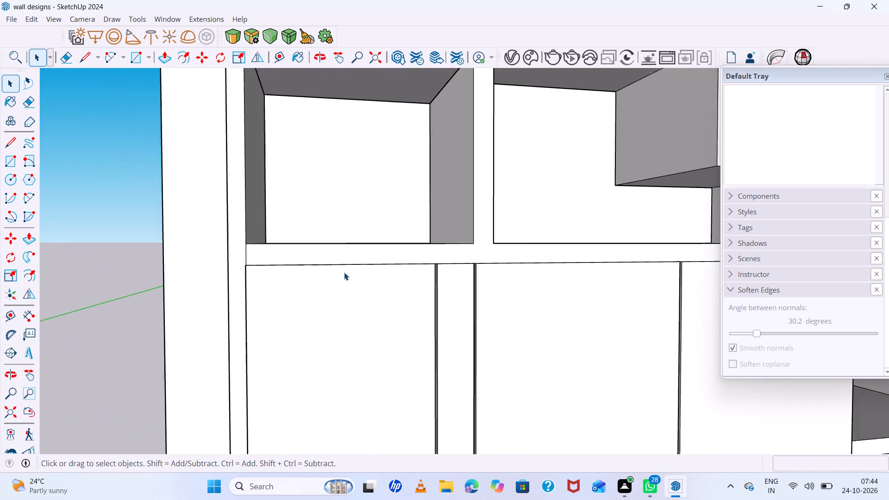
scroll(344, 272, up, 3)
scroll(454, 263, up, 17)
middle_drag(483, 267, 435, 273)
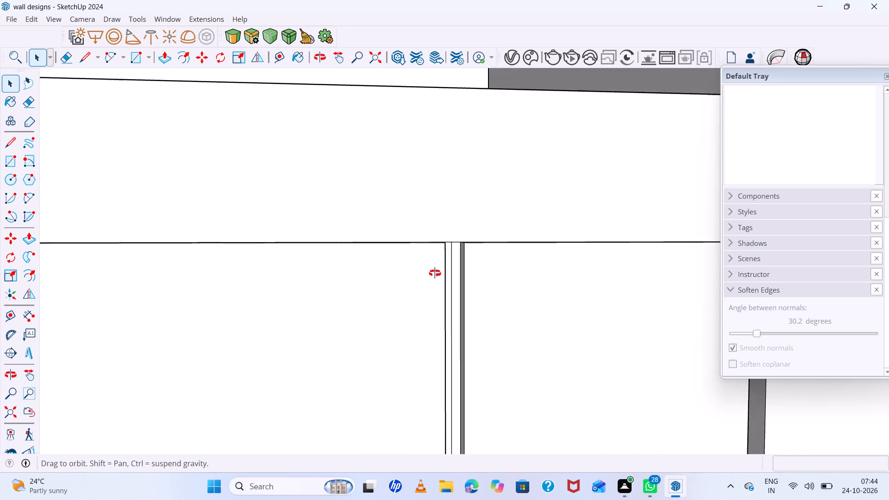
middle_drag(435, 273, 433, 274)
scroll(449, 273, up, 7)
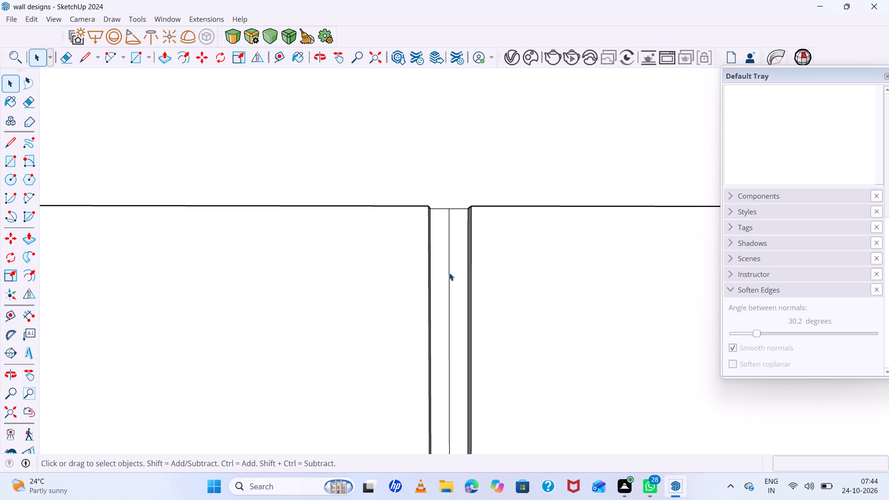
key(e)
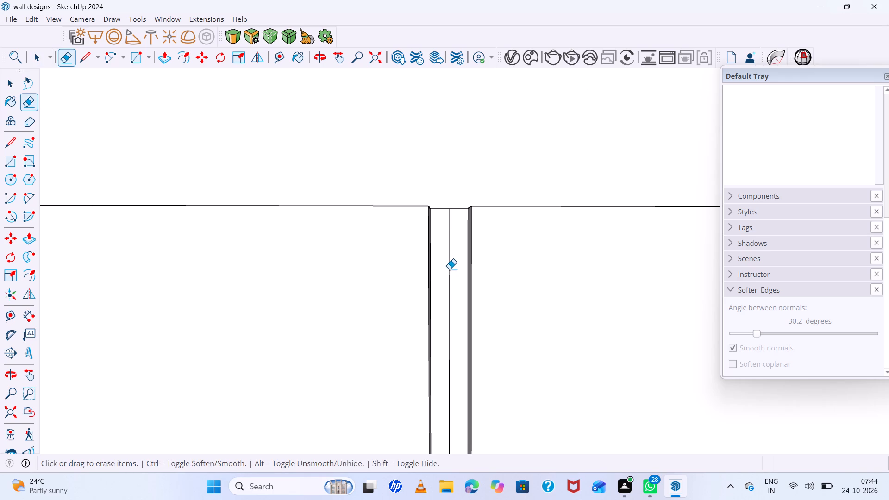
click(449, 269)
scroll(119, 282, down, 15)
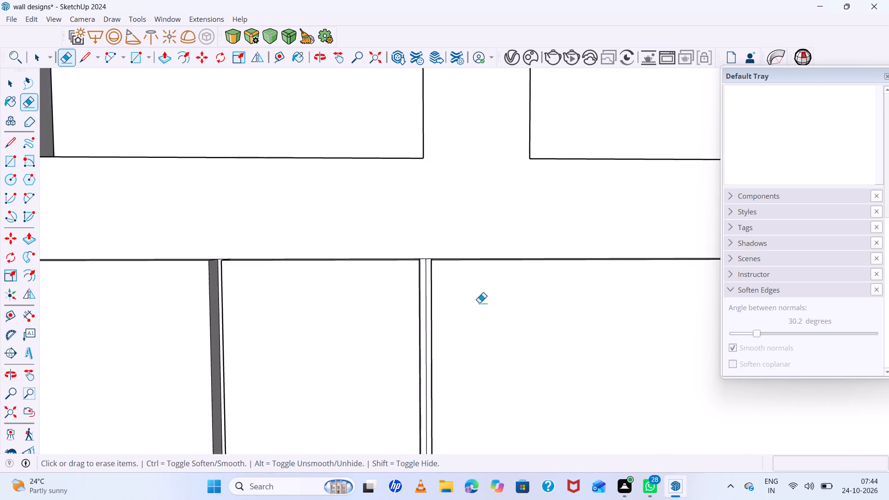
scroll(474, 302, up, 7)
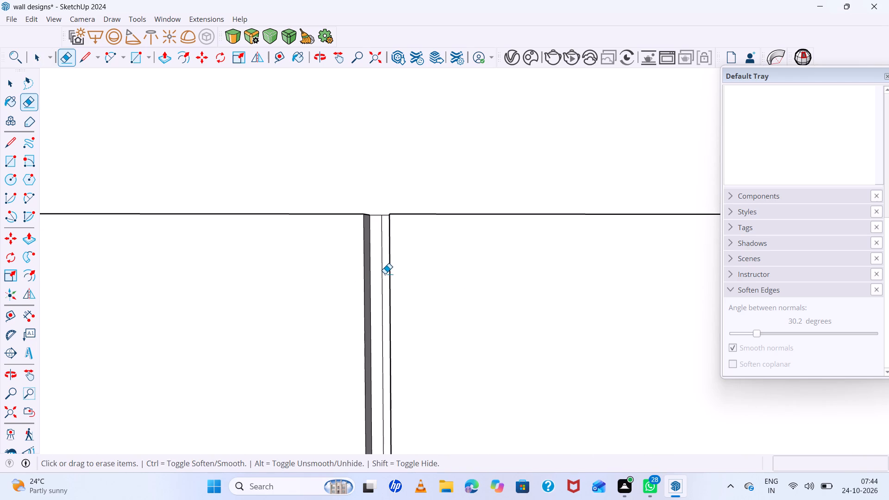
click(382, 276)
Erase the leftover dividing line inside the gap between the third and fourth lower doors.
scroll(382, 276, down, 1)
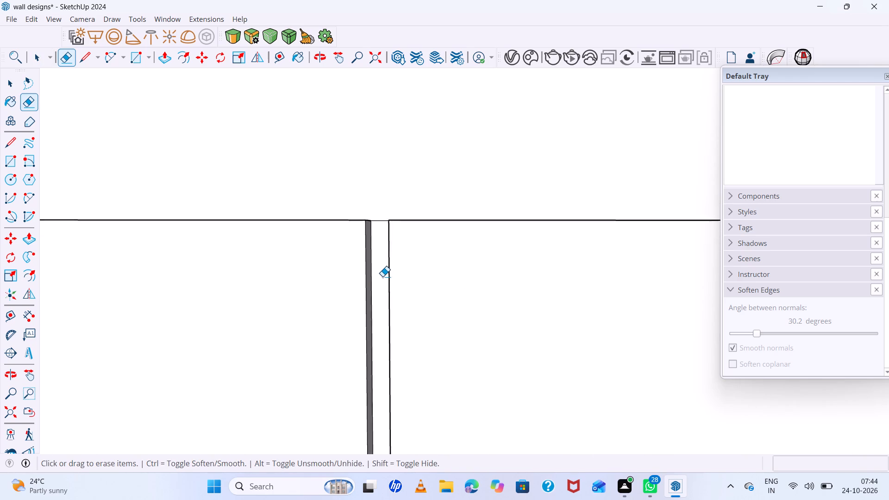
scroll(382, 276, down, 15)
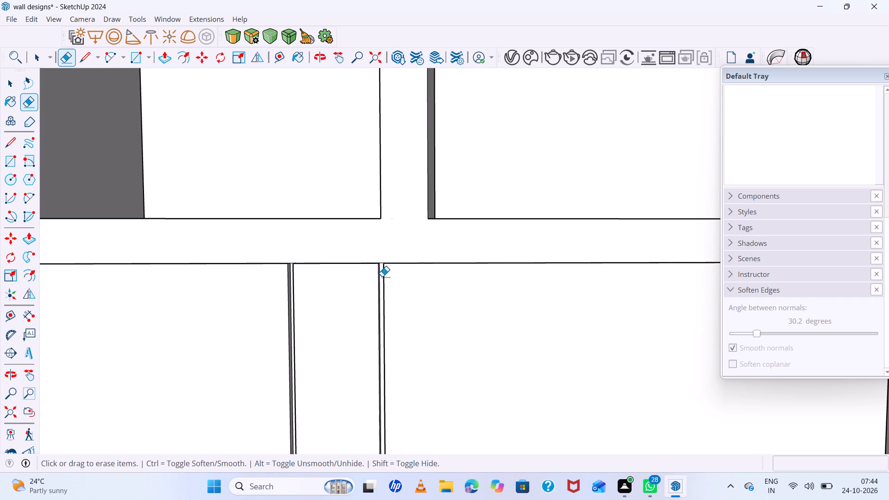
scroll(382, 276, down, 15)
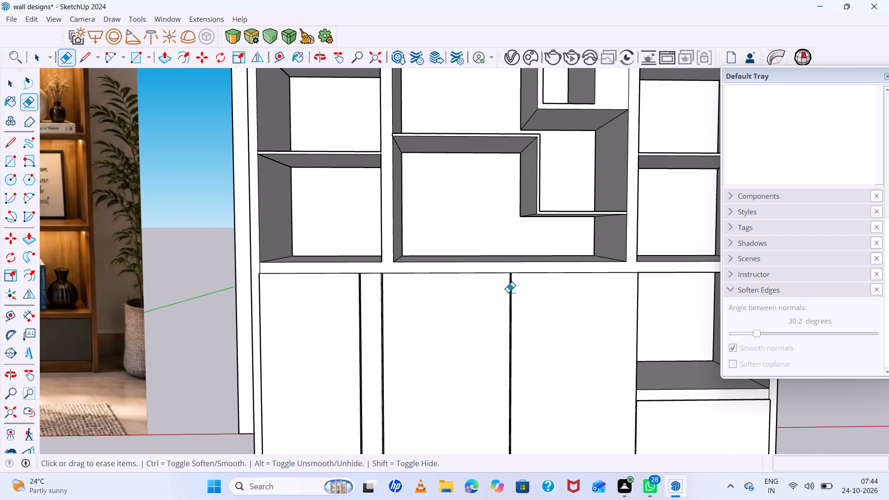
scroll(517, 289, up, 15)
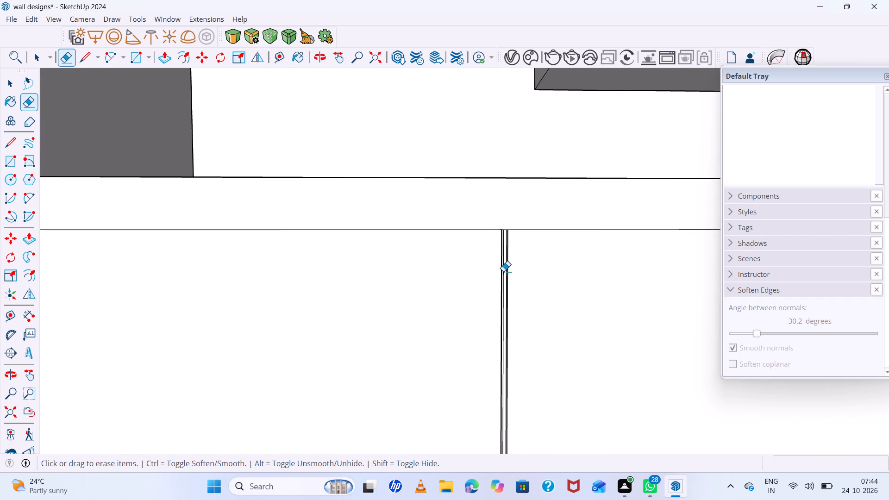
scroll(503, 270, up, 11)
click(504, 267)
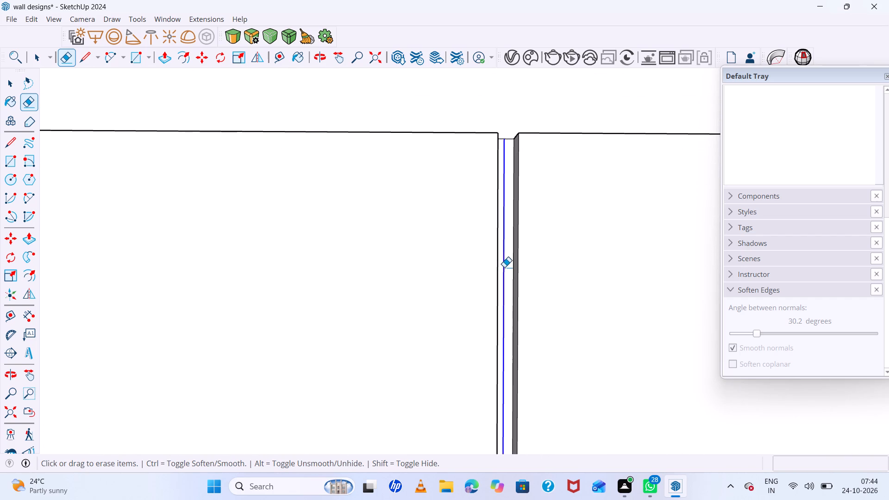
Examine the gaps between the lower doors, from top to bottom edge, for any remaining leftover lines.
scroll(424, 260, down, 14)
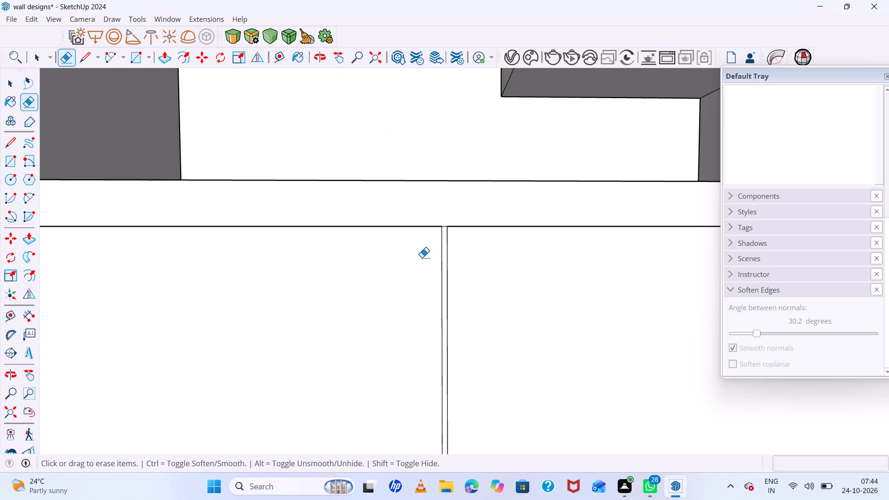
scroll(439, 233, down, 16)
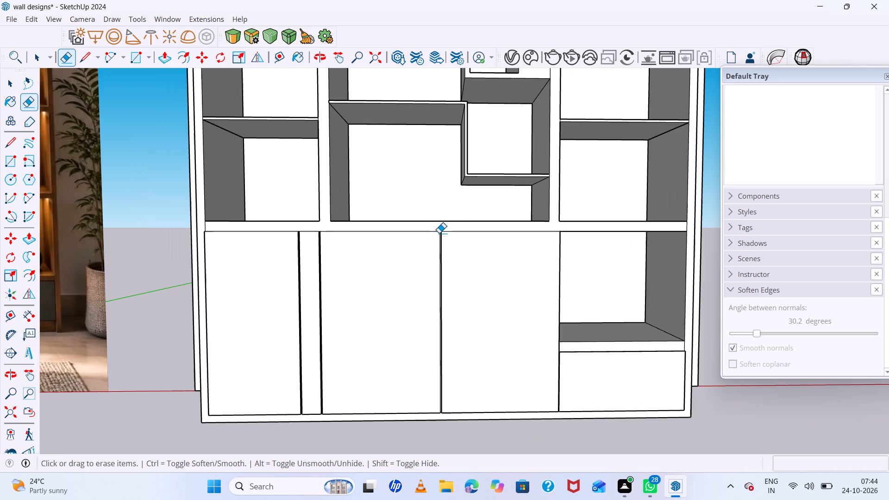
scroll(564, 410, up, 19)
scroll(552, 406, up, 20)
middle_drag(531, 399, 485, 398)
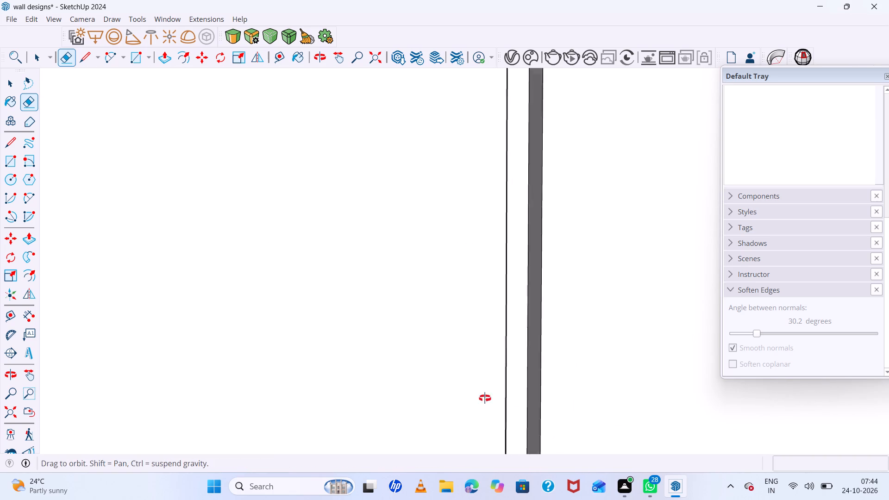
middle_drag(485, 398, 474, 397)
scroll(509, 369, up, 6)
scroll(509, 369, down, 15)
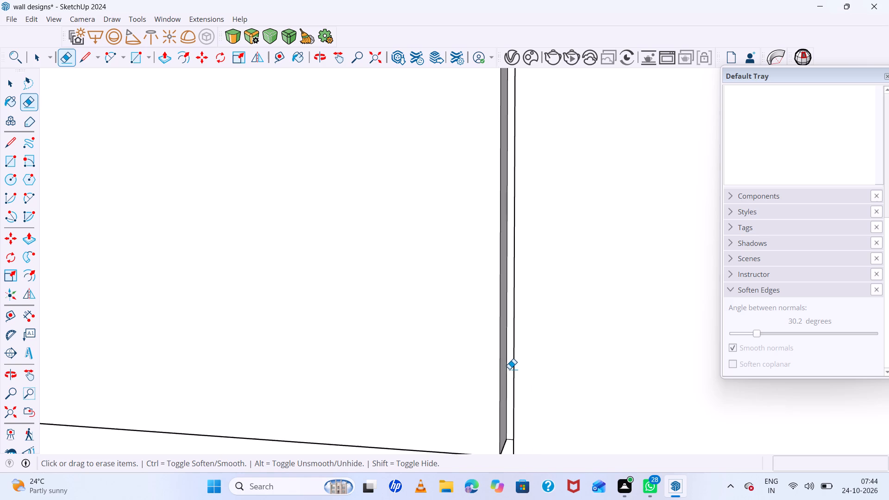
scroll(509, 369, down, 14)
scroll(509, 365, down, 20)
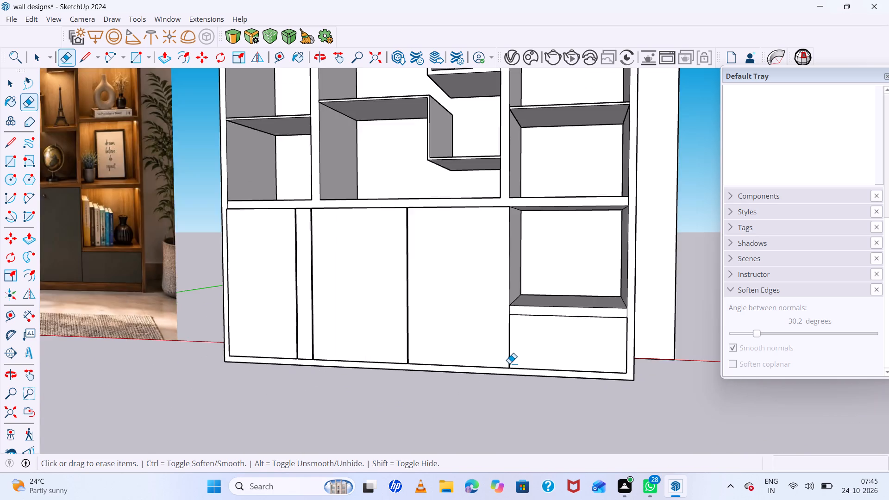
scroll(509, 363, down, 7)
Draw a knob circle with a 0.5" radius on the first lower door, near its upper corner beside the narrow door.
middle_drag(237, 326, 420, 356)
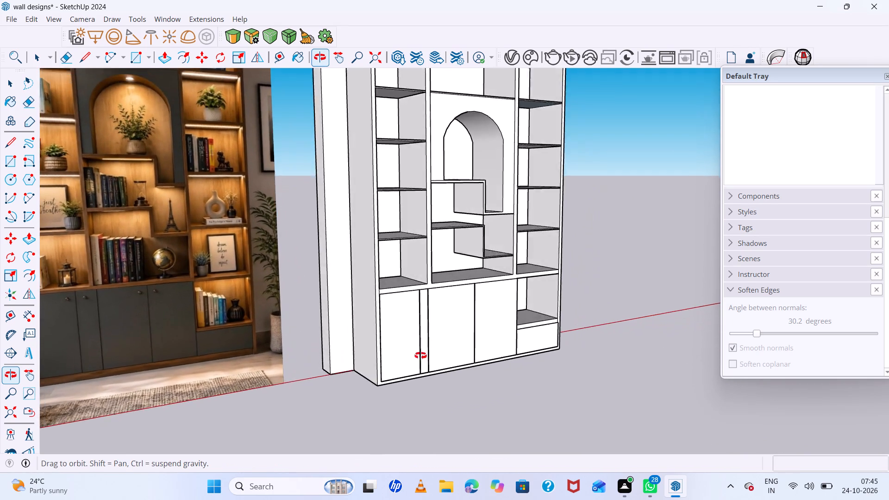
middle_drag(420, 356, 357, 419)
middle_click(357, 419)
scroll(415, 294, up, 7)
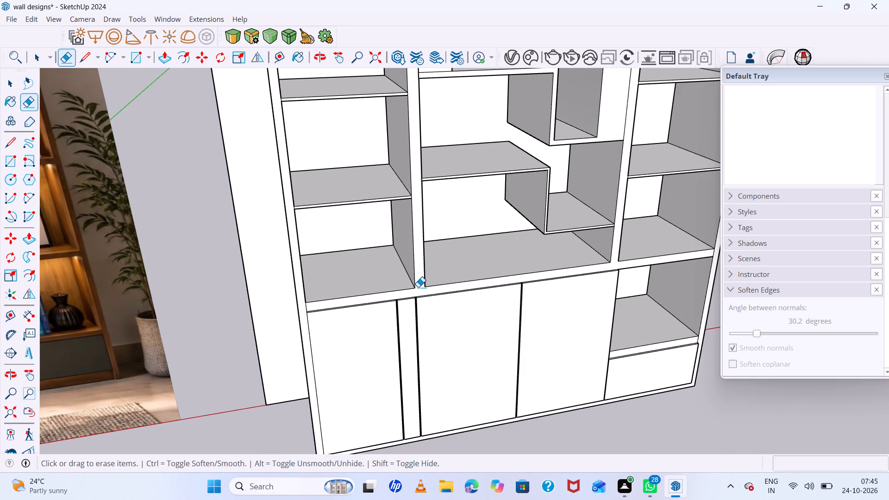
key(space)
scroll(366, 309, up, 3)
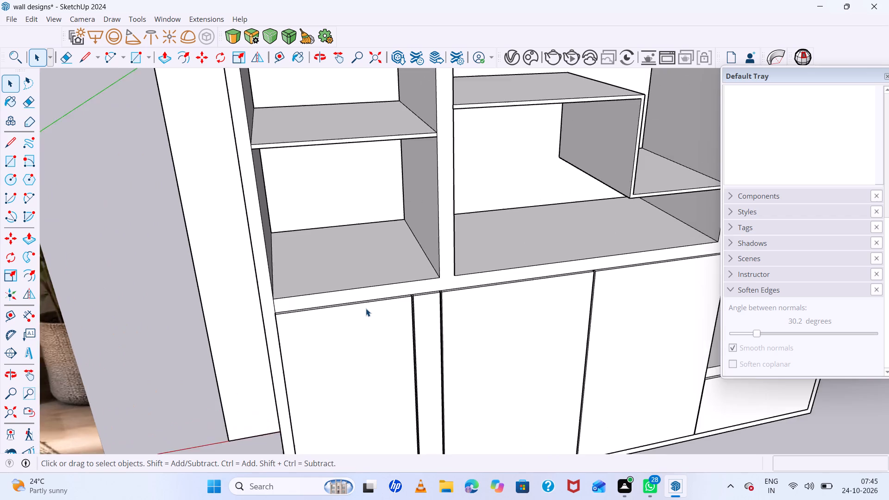
scroll(366, 308, up, 14)
scroll(423, 298, up, 3)
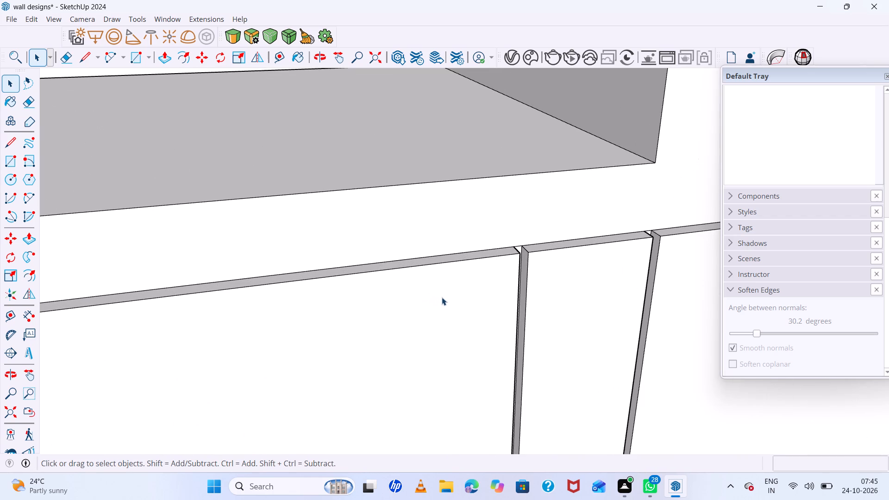
key(c)
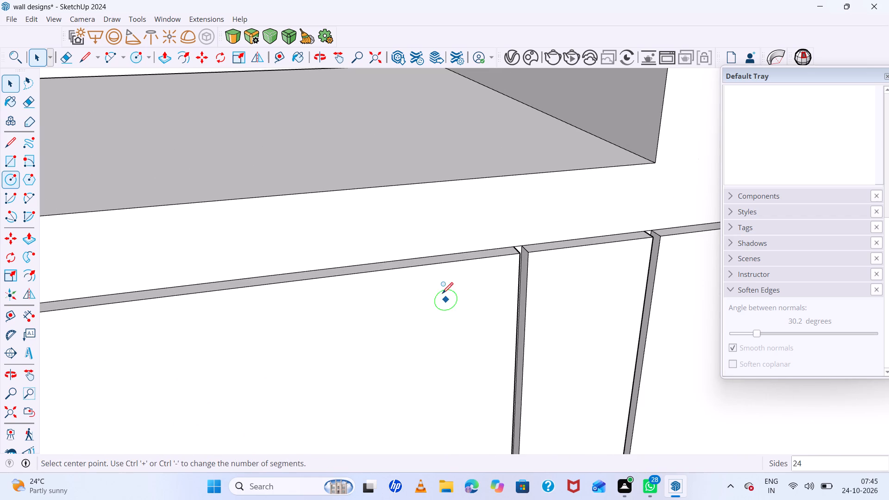
scroll(442, 293, down, 7)
scroll(452, 279, down, 16)
scroll(456, 261, down, 8)
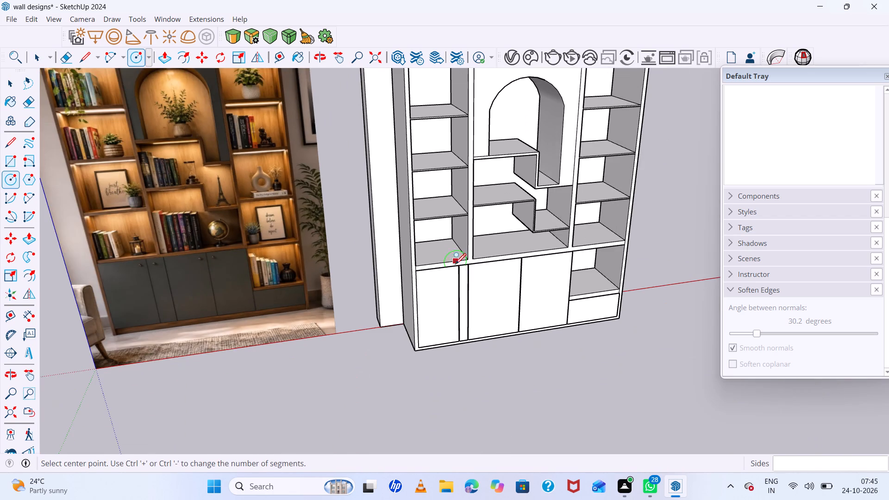
scroll(456, 309, up, 2)
middle_drag(456, 309, 444, 285)
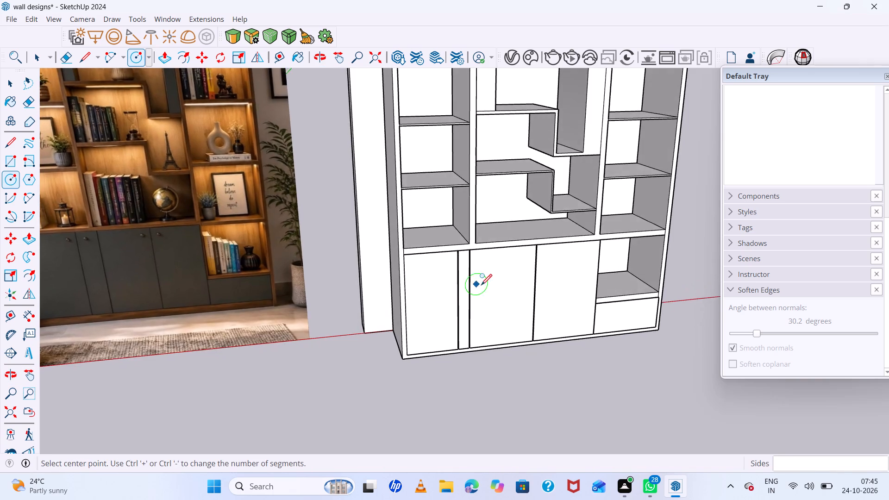
scroll(482, 284, up, 6)
scroll(423, 250, up, 7)
click(421, 237)
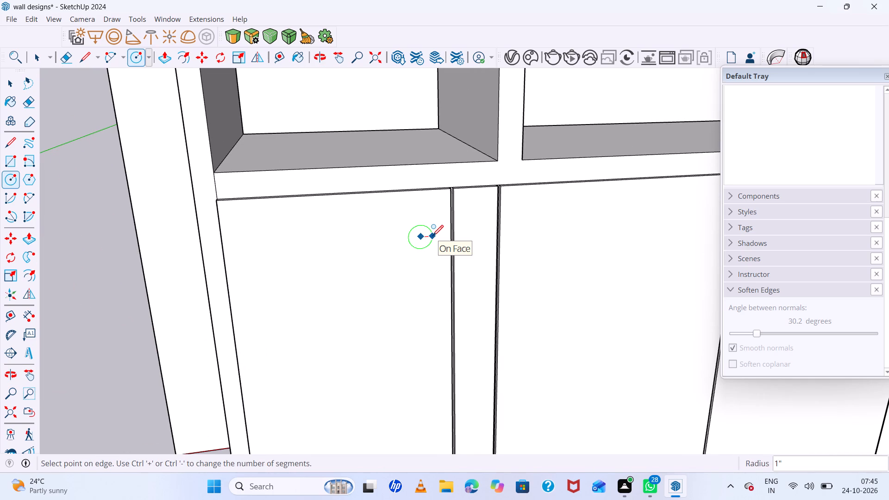
text(.5)
key(Return)
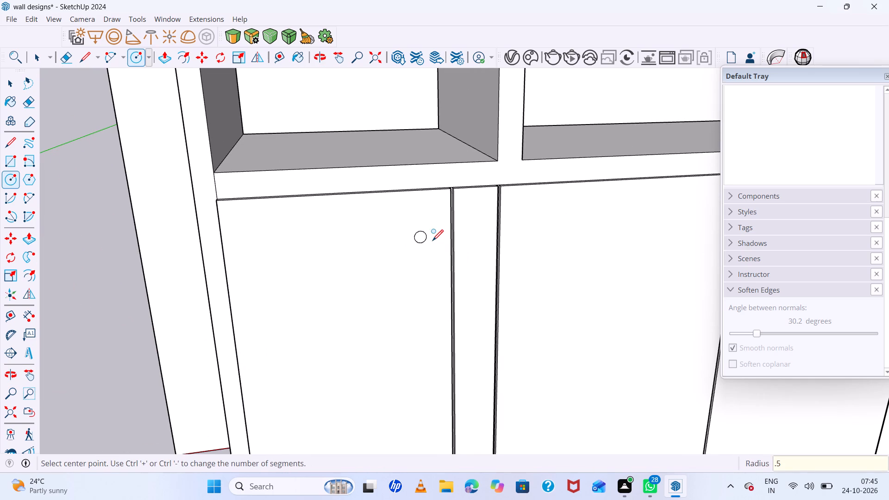
Copy the knob circle's face 5" along the red axis onto the narrow lower door.
key(space)
scroll(432, 245, up, 6)
click(414, 230)
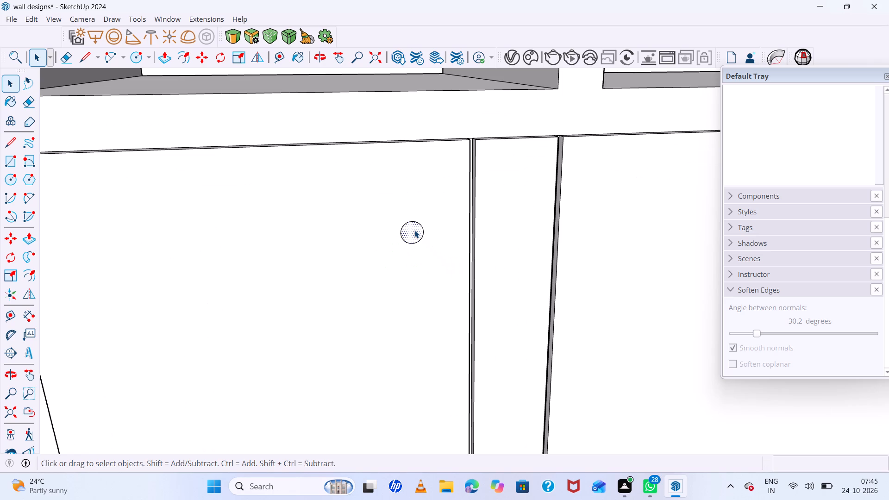
key(o)
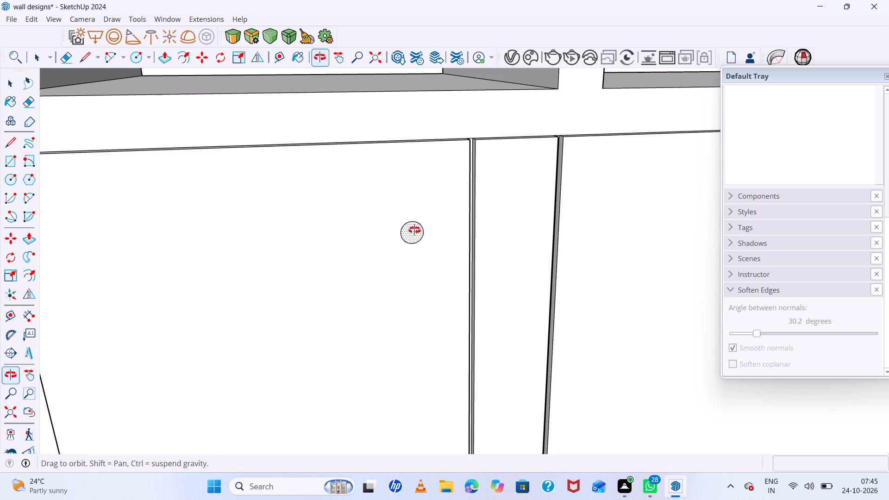
click(414, 230)
key(space)
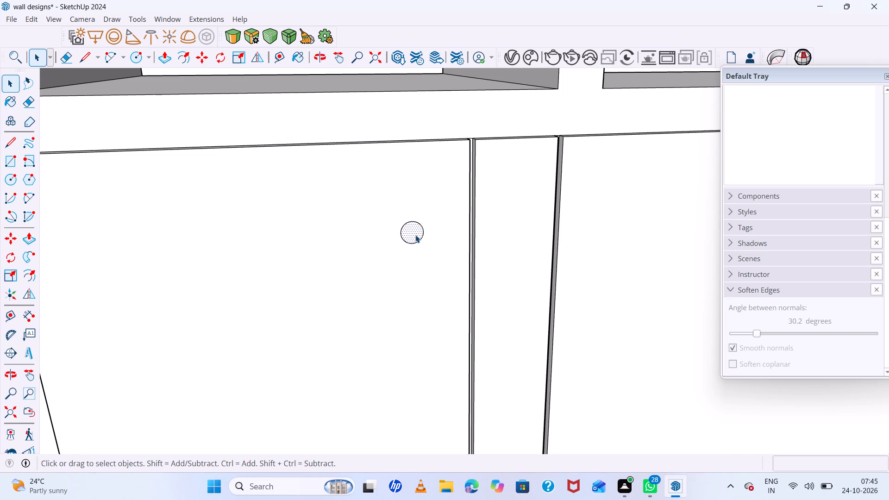
key(m)
scroll(419, 237, up, 5)
click(427, 230)
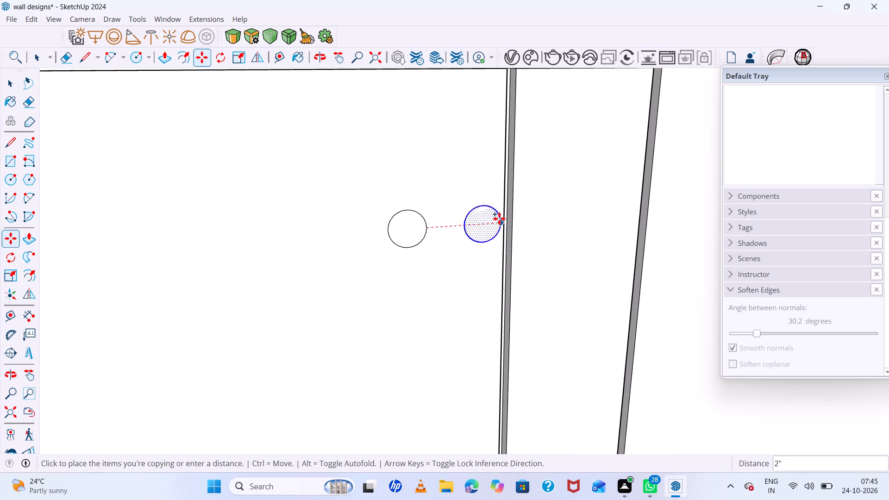
key(Right)
scroll(559, 213, down, 3)
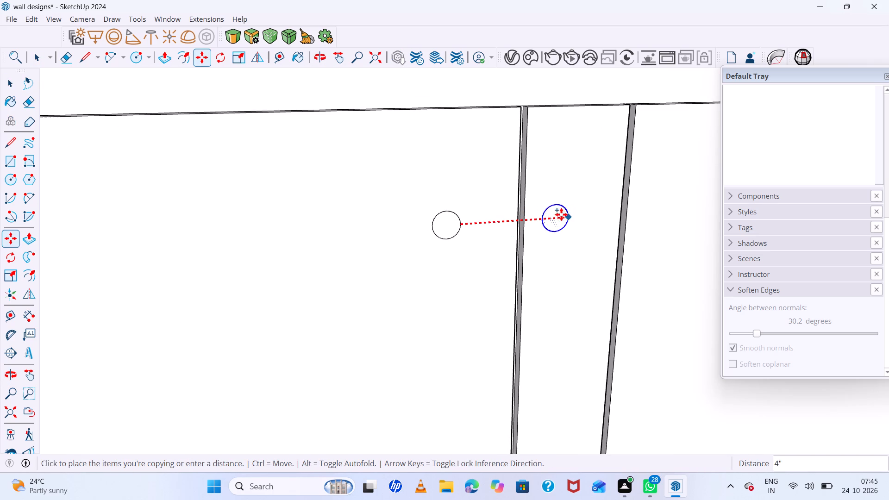
click(590, 214)
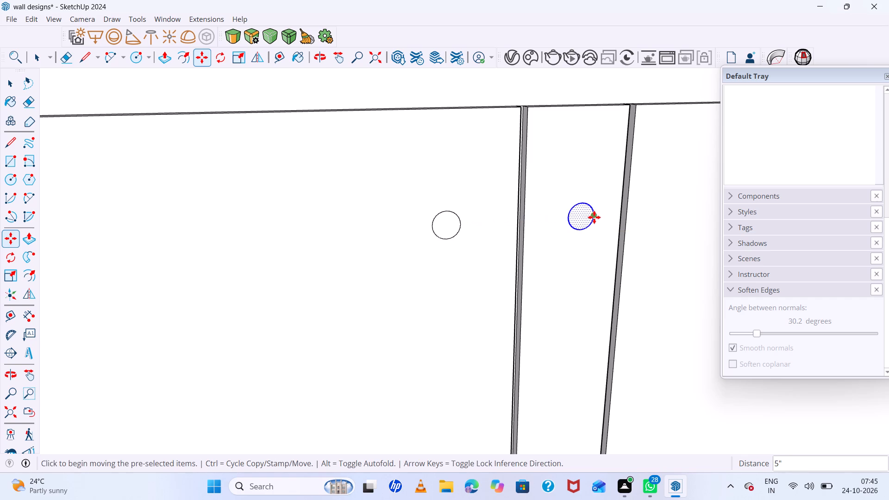
Copy the narrow door's knob circle about 4" sideways onto the third lower door.
ctrl+click(594, 216)
scroll(665, 209, down, 6)
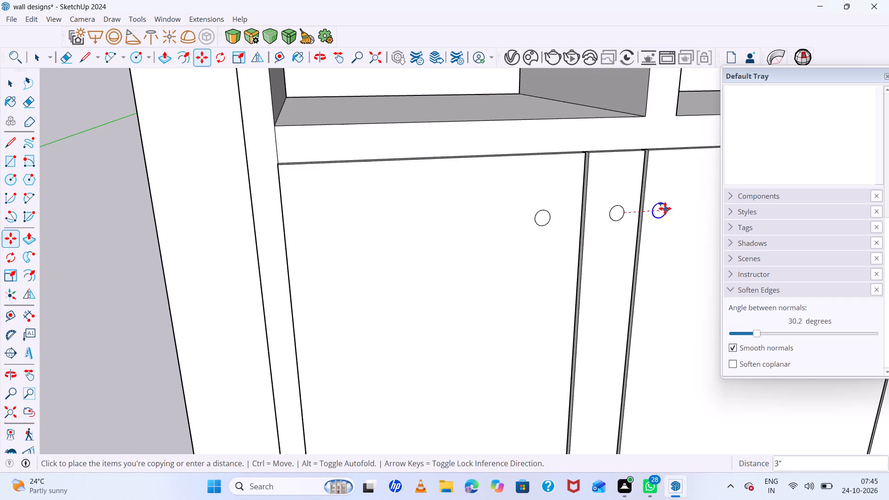
scroll(664, 208, down, 5)
click(676, 209)
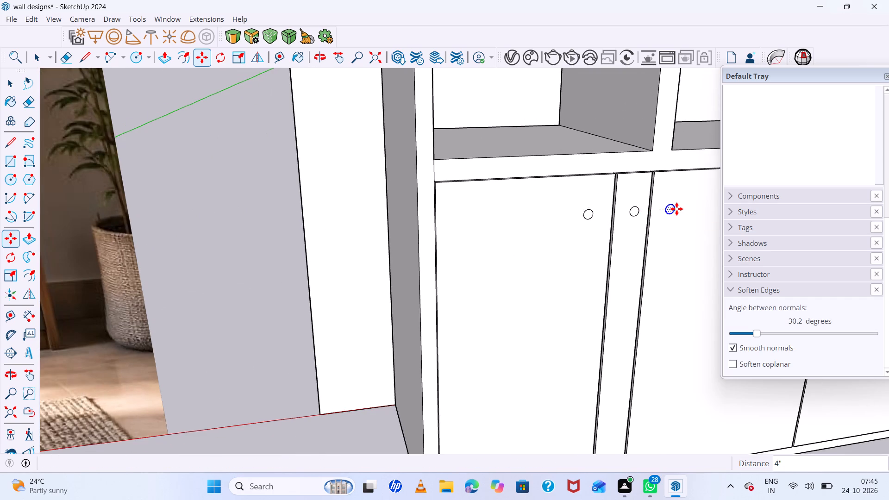
Move the third door's knob circle 1' 7" along the red axis, close to the gap with the fourth door.
scroll(457, 208, down, 12)
scroll(372, 200, down, 6)
scroll(512, 199, up, 2)
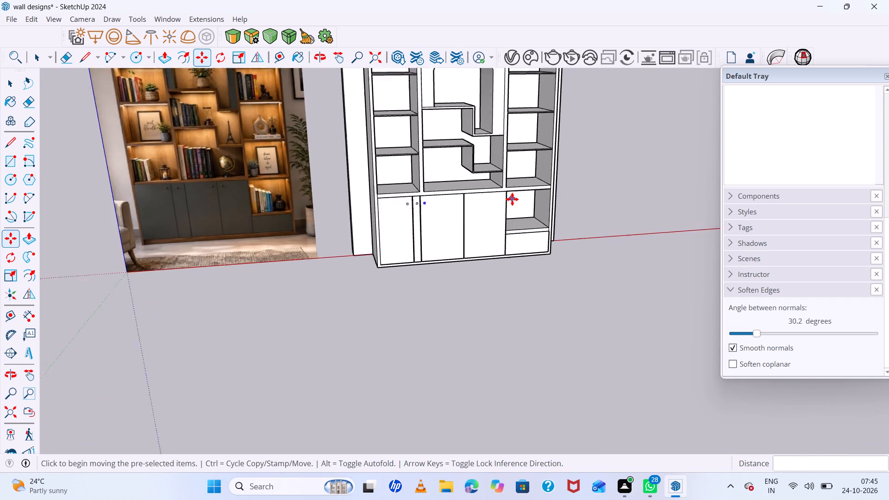
scroll(512, 199, up, 3)
scroll(512, 199, down, 4)
middle_drag(513, 199, 474, 169)
middle_drag(468, 168, 461, 167)
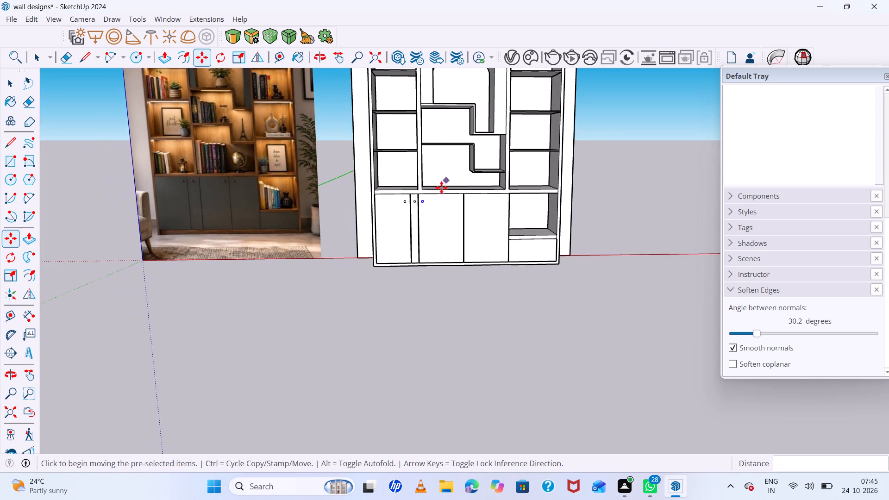
scroll(428, 206, up, 12)
scroll(436, 190, down, 12)
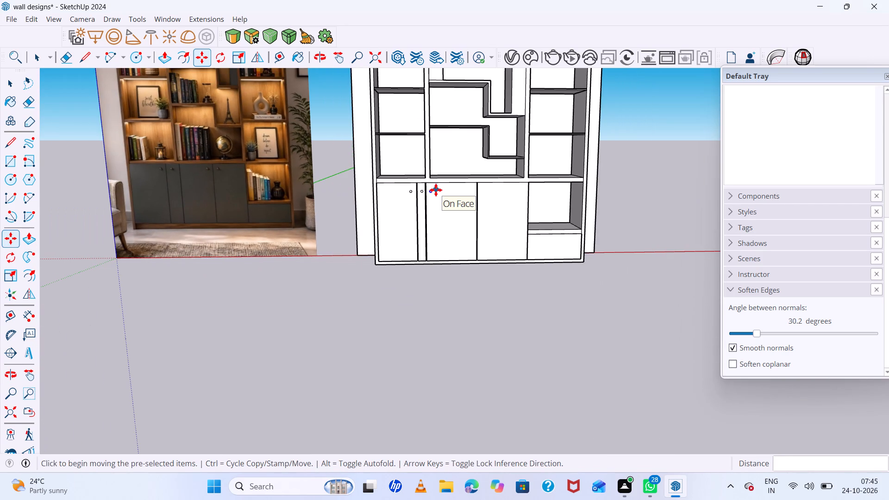
scroll(436, 190, up, 11)
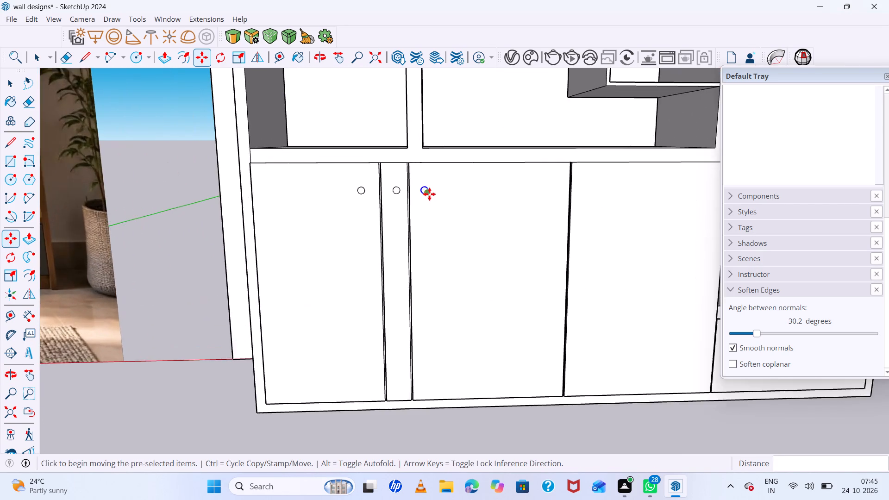
scroll(429, 194, up, 6)
click(428, 187)
scroll(495, 185, down, 2)
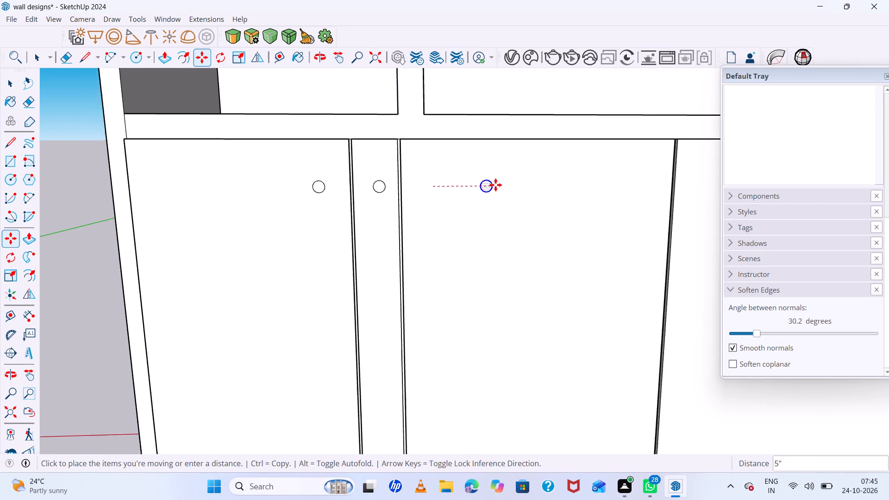
scroll(495, 185, down, 3)
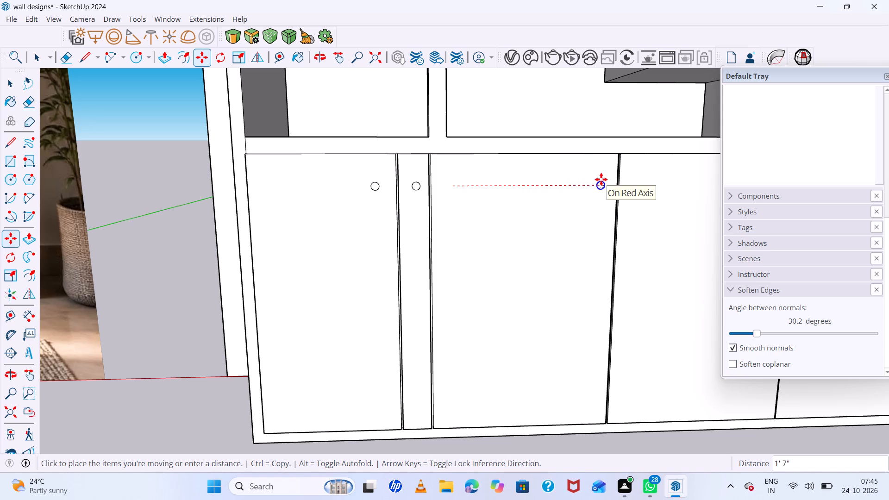
click(601, 179)
Copy the third door's knob circle 5" sideways onto the fourth lower door.
scroll(604, 187, up, 12)
click(604, 182)
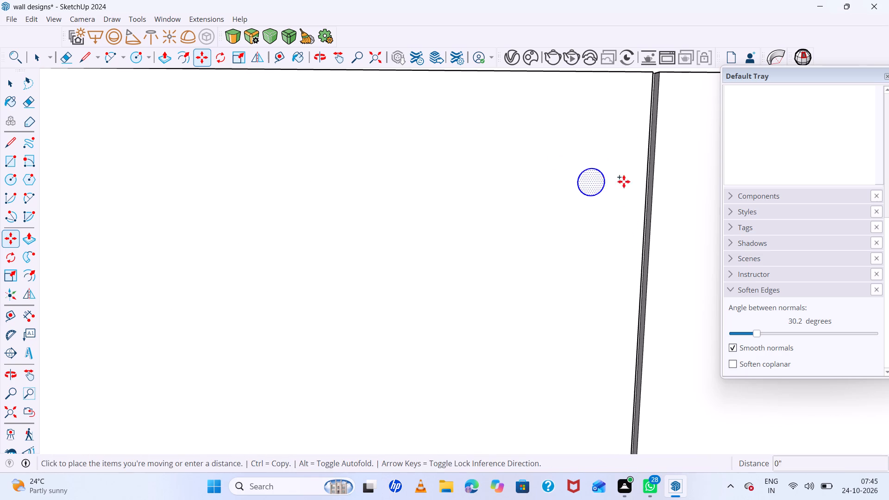
scroll(573, 179, down, 11)
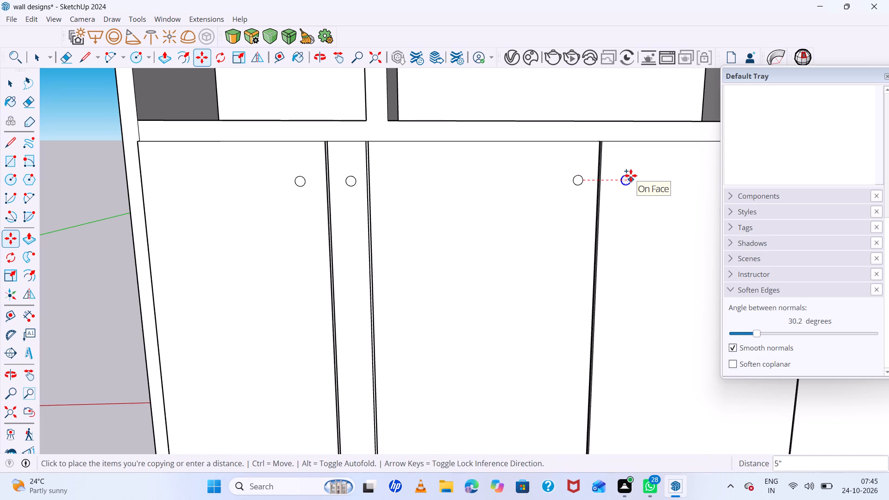
click(631, 175)
scroll(457, 185, up, 6)
scroll(444, 182, down, 12)
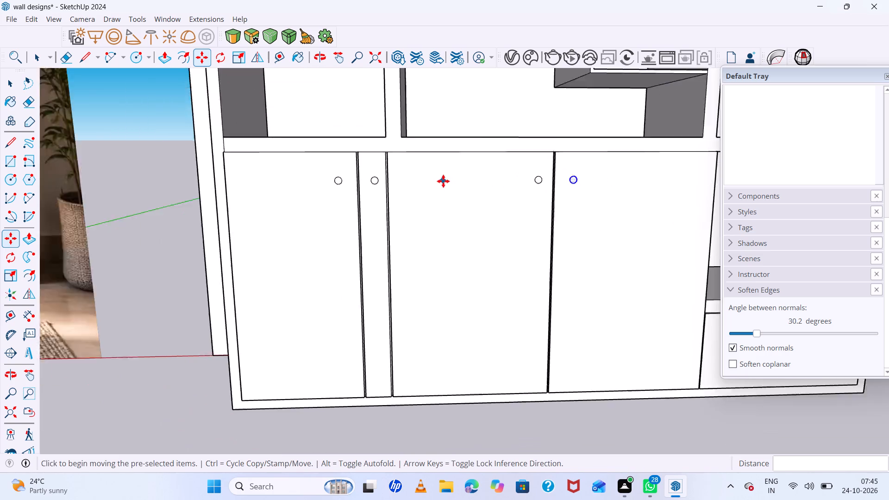
Extrude the knob circle on the first lower door outward by 2".
middle_drag(383, 197, 515, 206)
scroll(379, 205, up, 13)
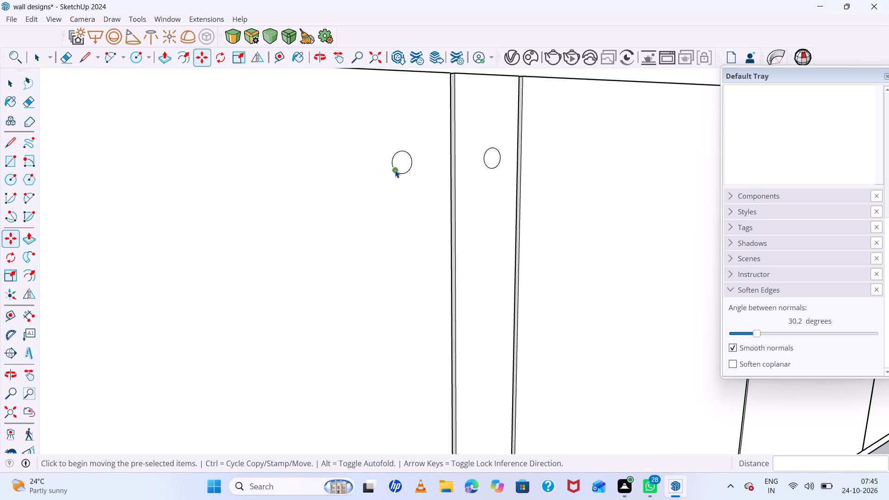
key(space)
click(403, 164)
key(o)
click(403, 164)
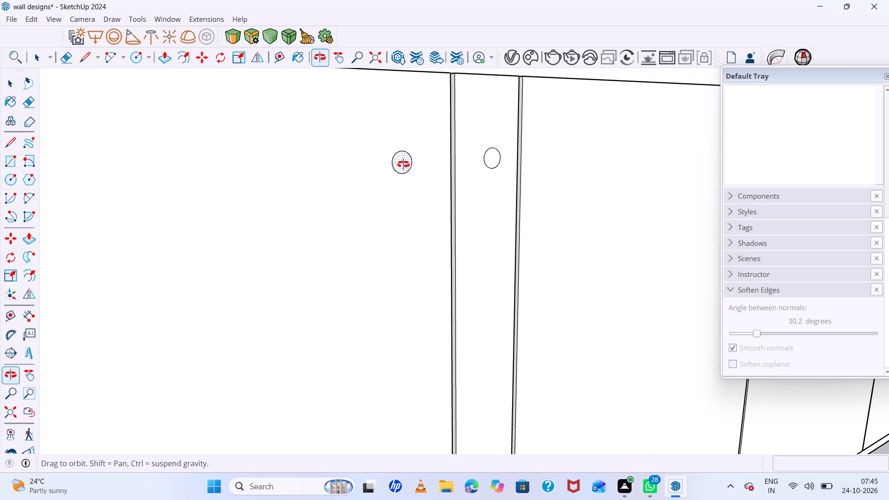
key(p)
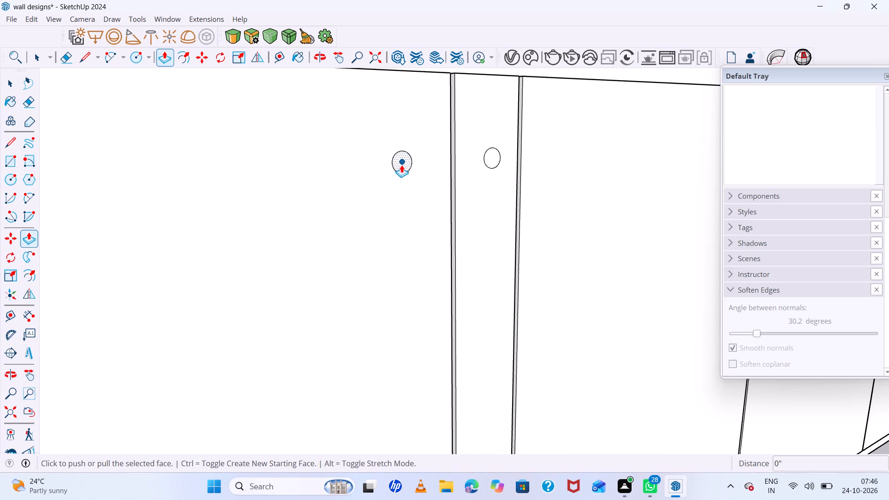
click(401, 165)
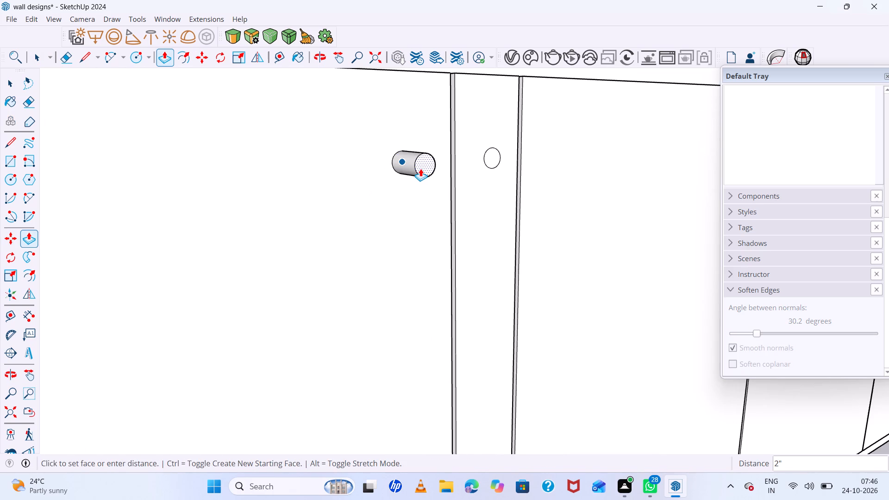
click(420, 169)
Extrude the knob circles on the narrow, third and fourth lower doors outward by the same 2" distance.
key(space)
click(493, 156)
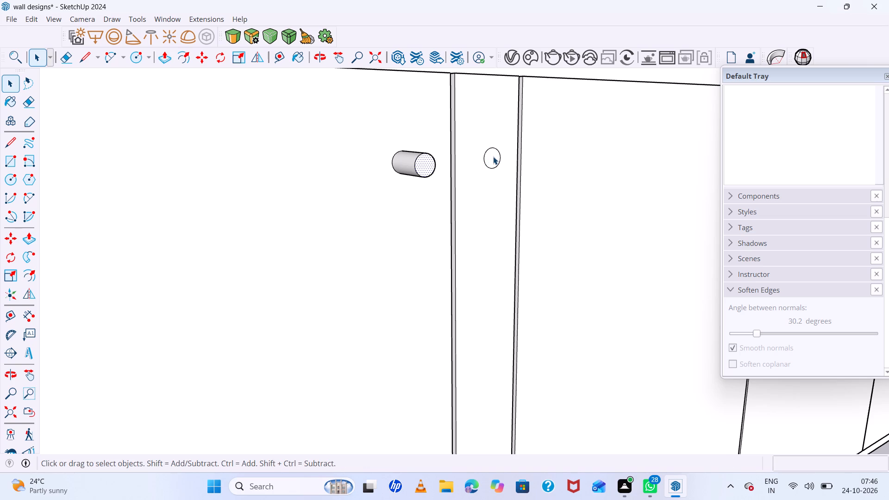
key(p)
double_click(493, 156)
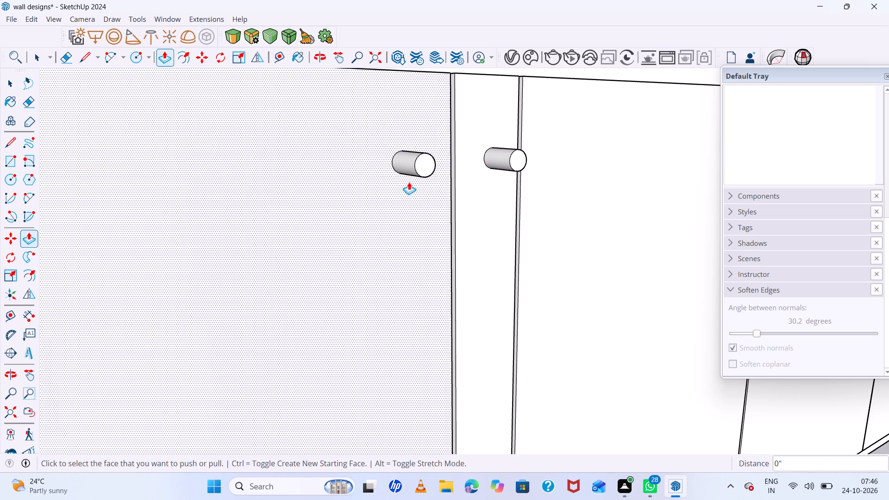
scroll(400, 187, down, 12)
scroll(584, 157, up, 12)
key(space)
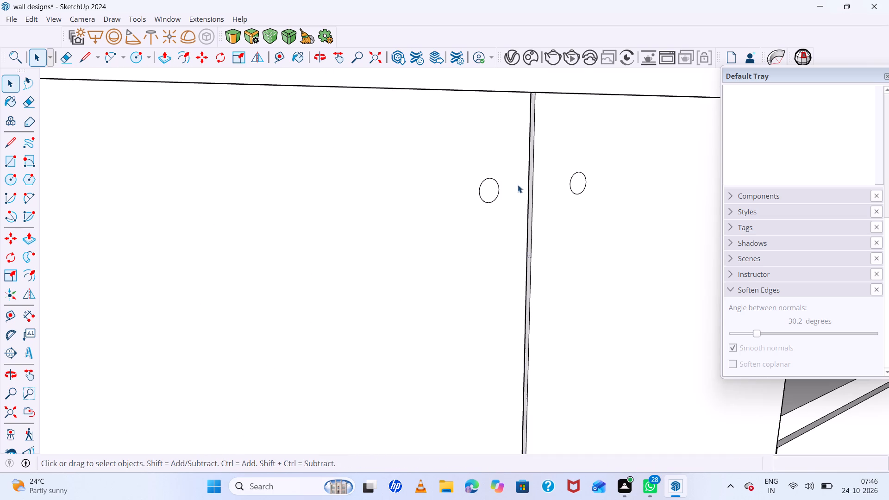
click(485, 191)
key(p)
double_click(485, 191)
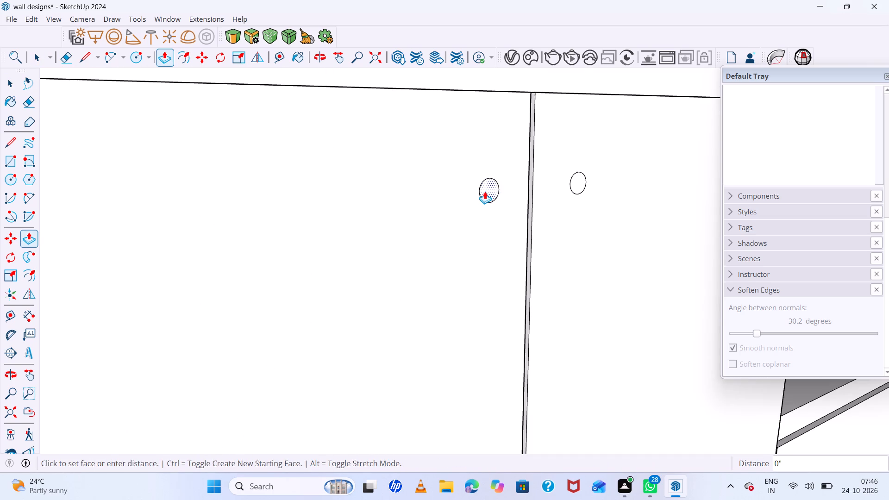
key(space)
click(572, 180)
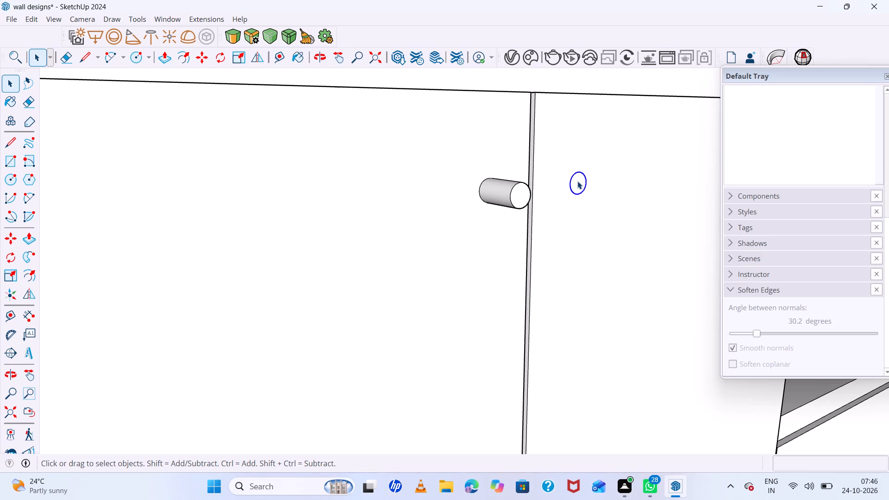
key(p)
double_click(577, 181)
Round the front edge of the first door's knob with a 24-segment bevel.
scroll(551, 184, down, 4)
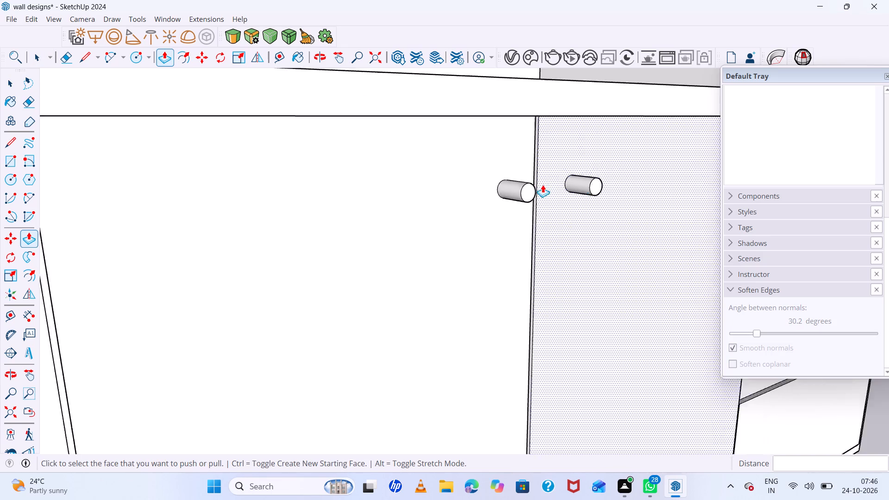
scroll(543, 185, down, 8)
middle_drag(634, 261, 580, 239)
scroll(269, 200, up, 6)
key(space)
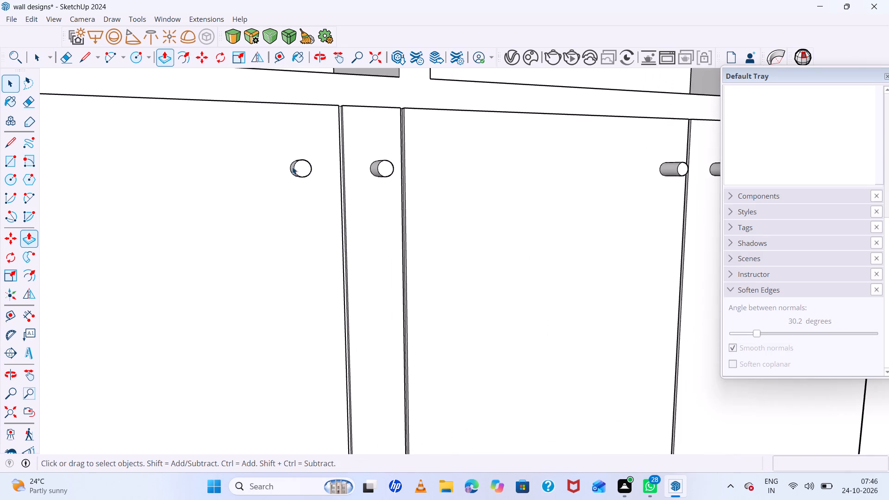
click(309, 166)
click(229, 42)
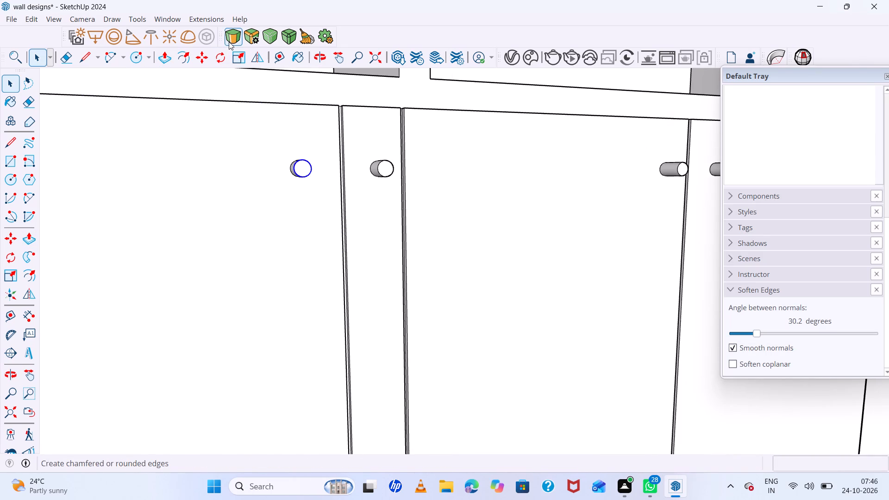
scroll(318, 180, up, 6)
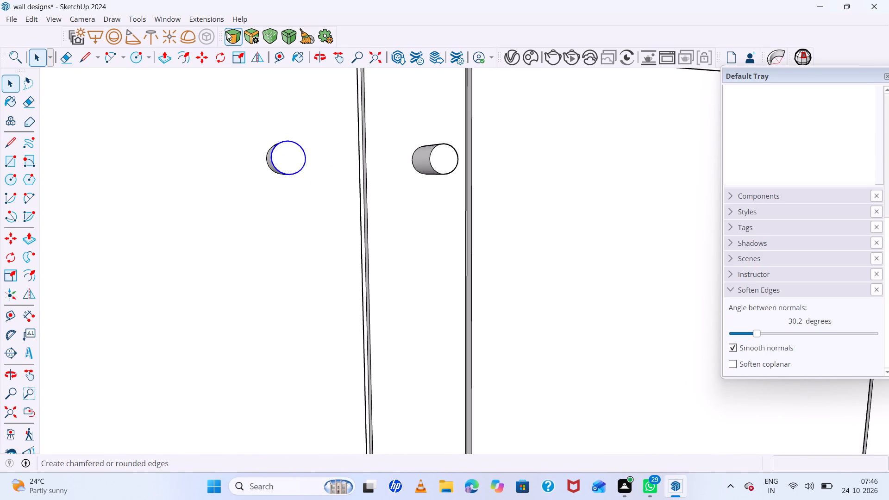
click(227, 32)
scroll(311, 170, up, 4)
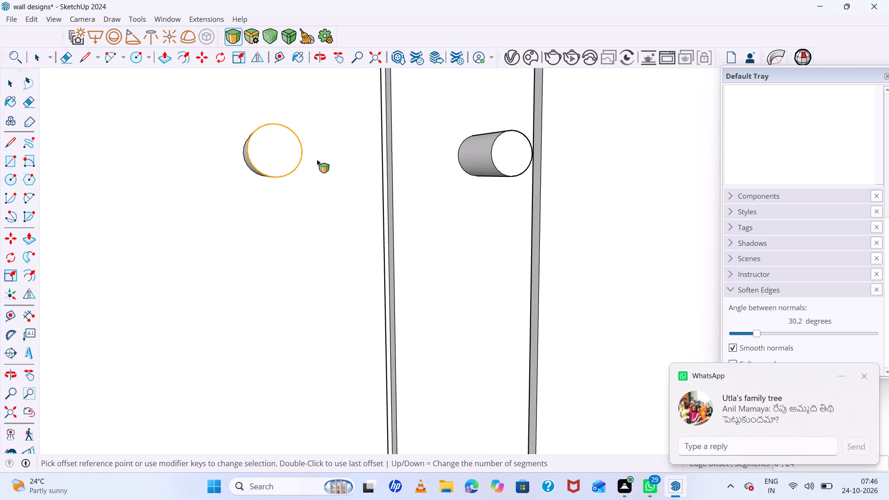
click(862, 375)
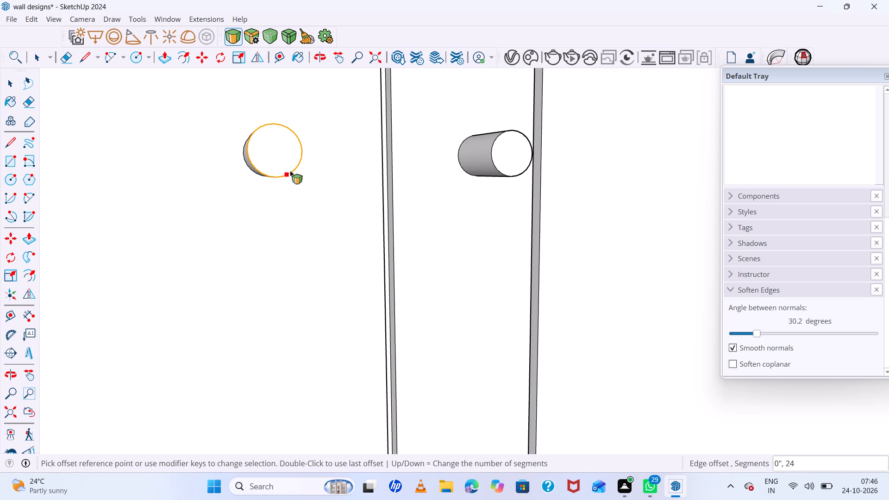
middle_drag(289, 174, 440, 175)
middle_click(440, 175)
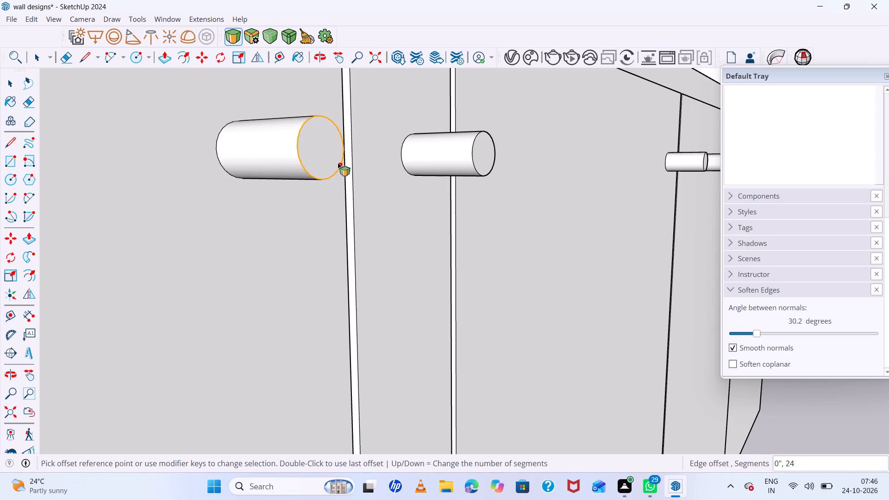
click(313, 177)
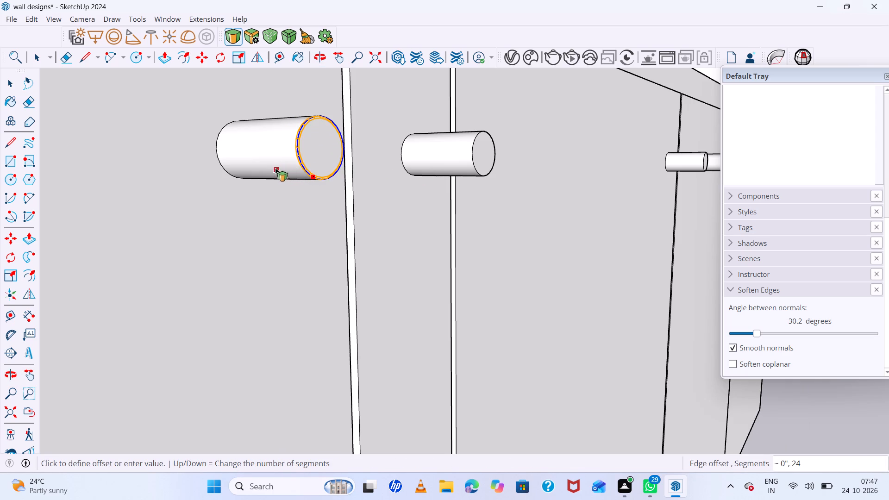
click(311, 161)
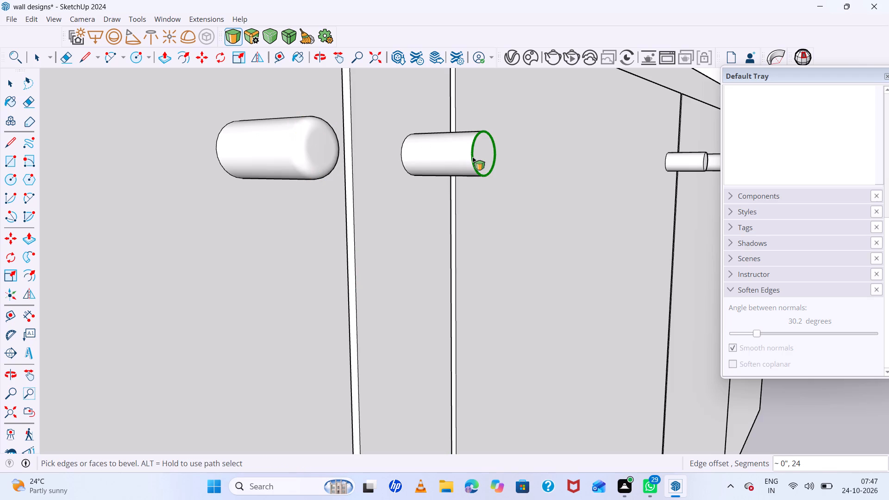
Round the front edges of the knobs on the narrow door and the third door with 24-segment bevels.
click(470, 159)
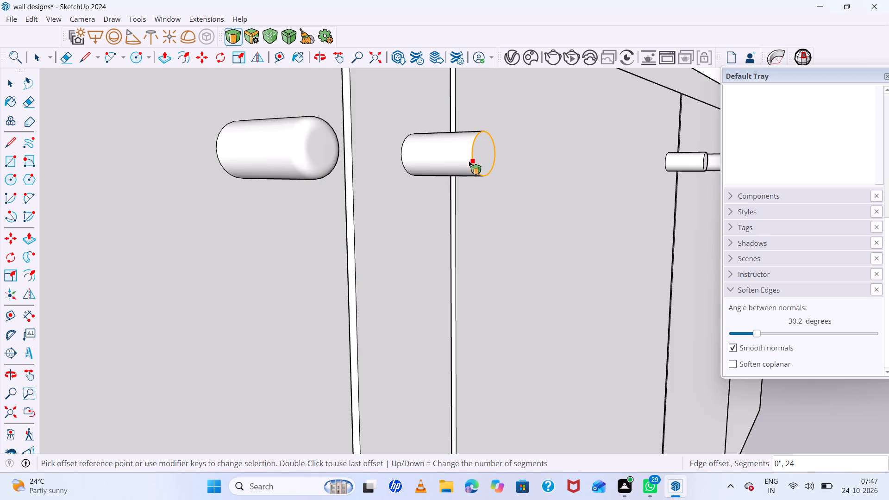
click(472, 156)
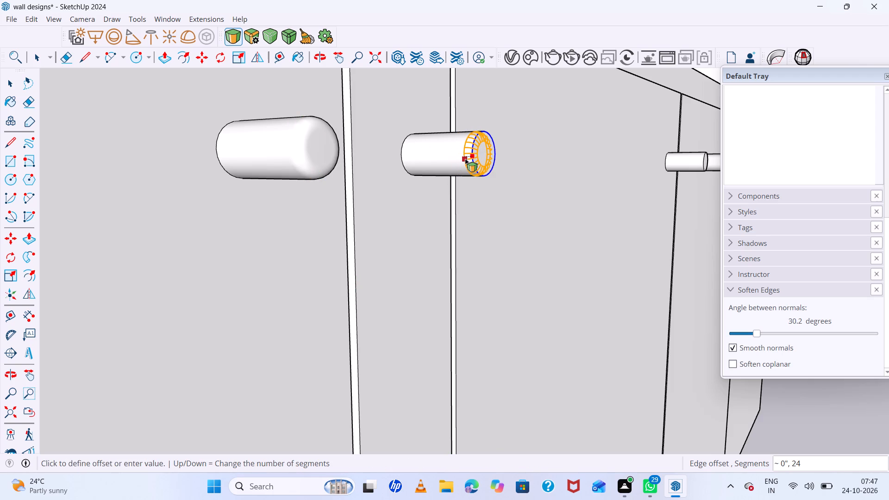
click(465, 159)
scroll(434, 156, down, 13)
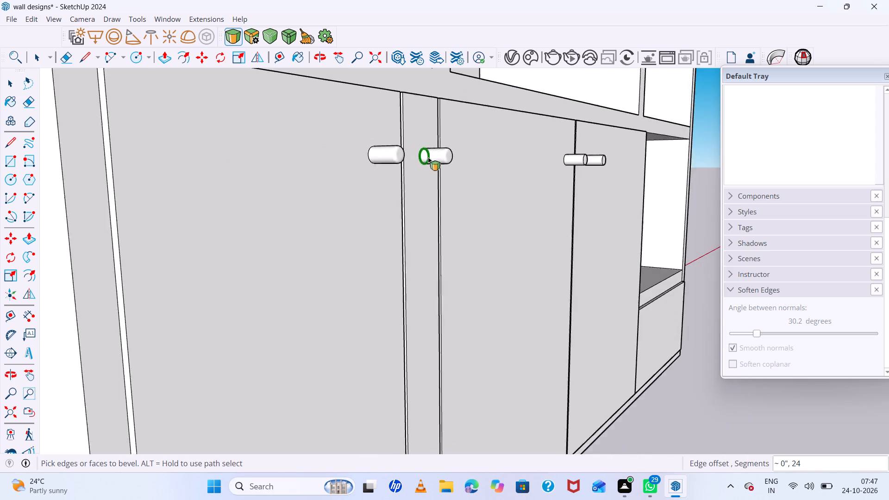
scroll(569, 156, up, 14)
click(576, 166)
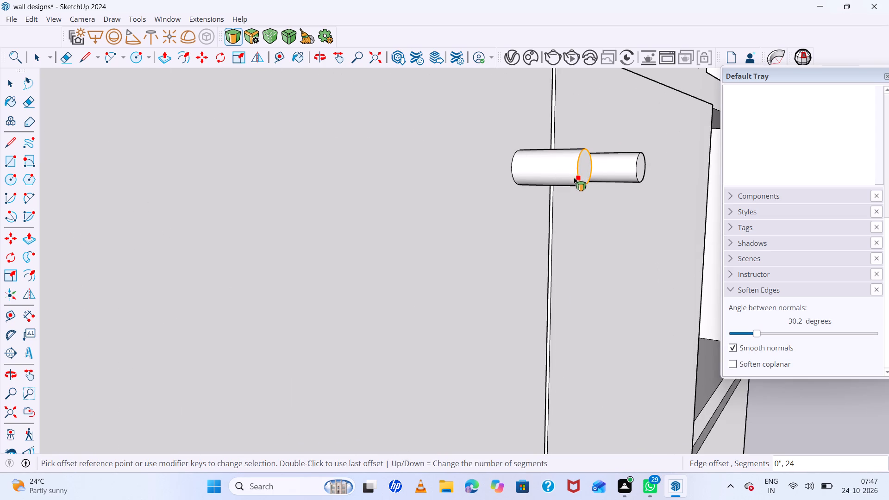
click(574, 178)
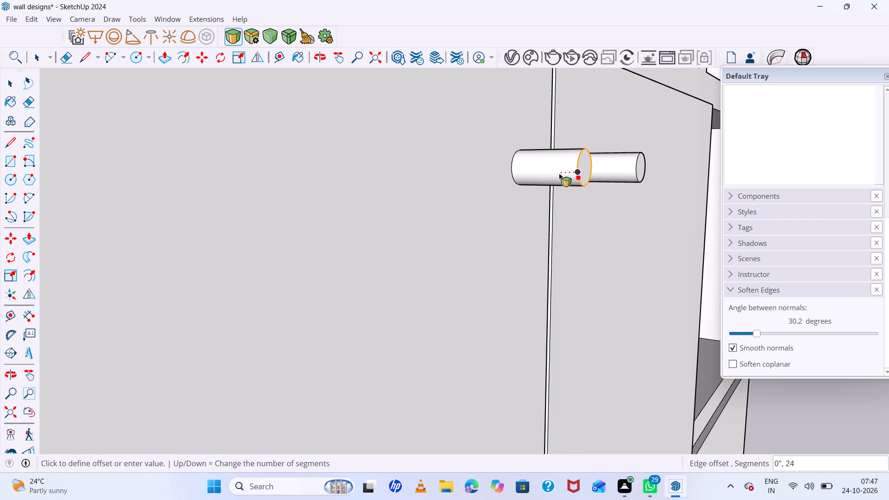
click(570, 173)
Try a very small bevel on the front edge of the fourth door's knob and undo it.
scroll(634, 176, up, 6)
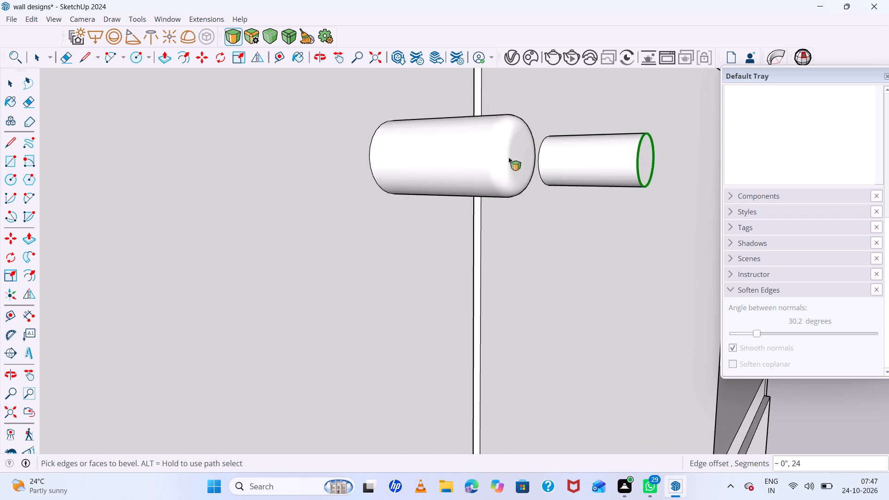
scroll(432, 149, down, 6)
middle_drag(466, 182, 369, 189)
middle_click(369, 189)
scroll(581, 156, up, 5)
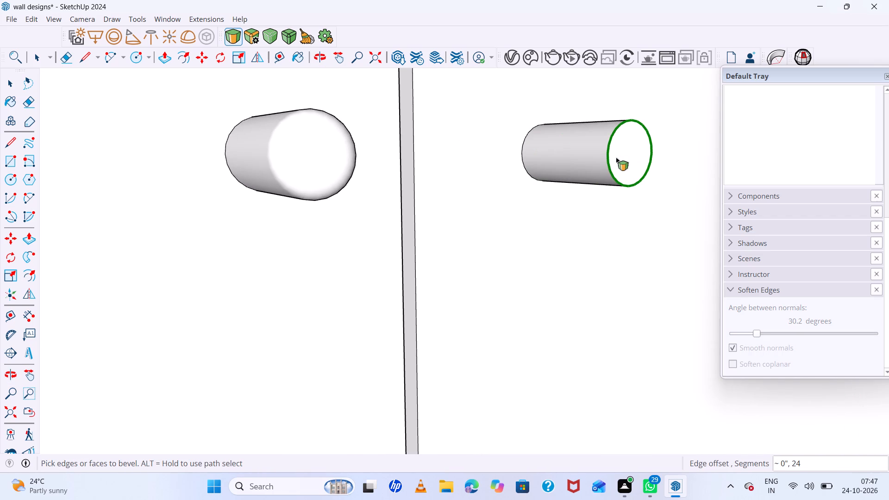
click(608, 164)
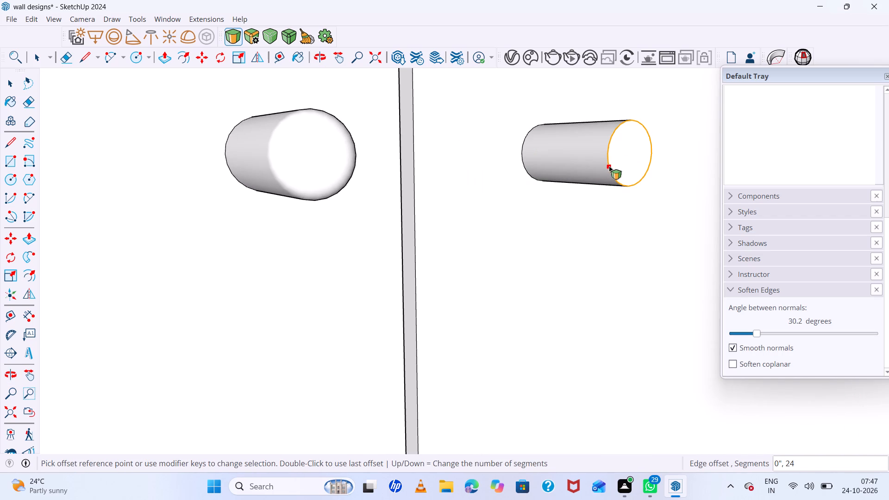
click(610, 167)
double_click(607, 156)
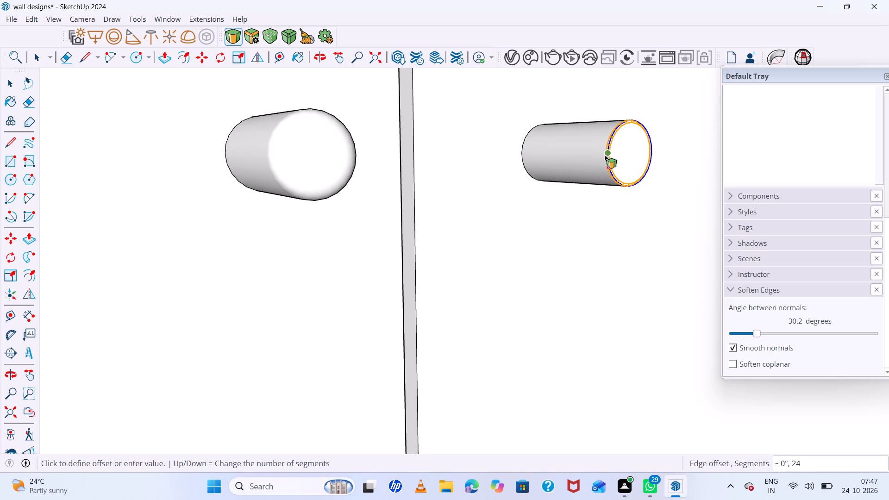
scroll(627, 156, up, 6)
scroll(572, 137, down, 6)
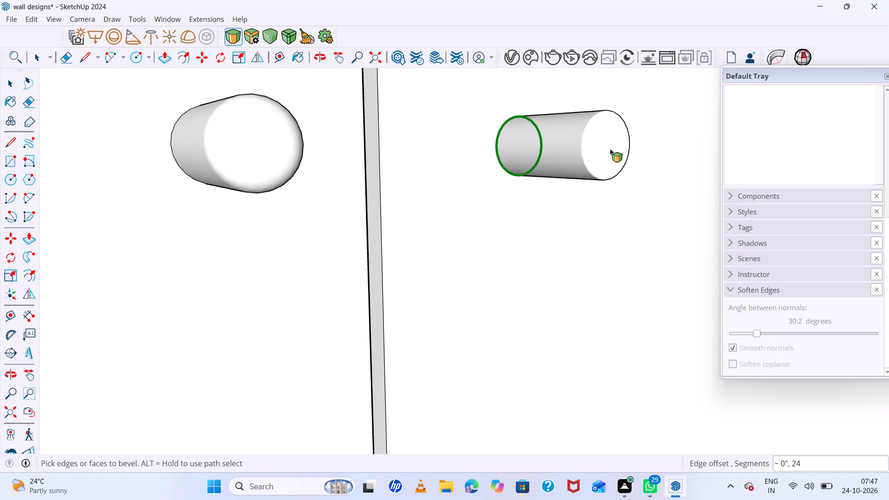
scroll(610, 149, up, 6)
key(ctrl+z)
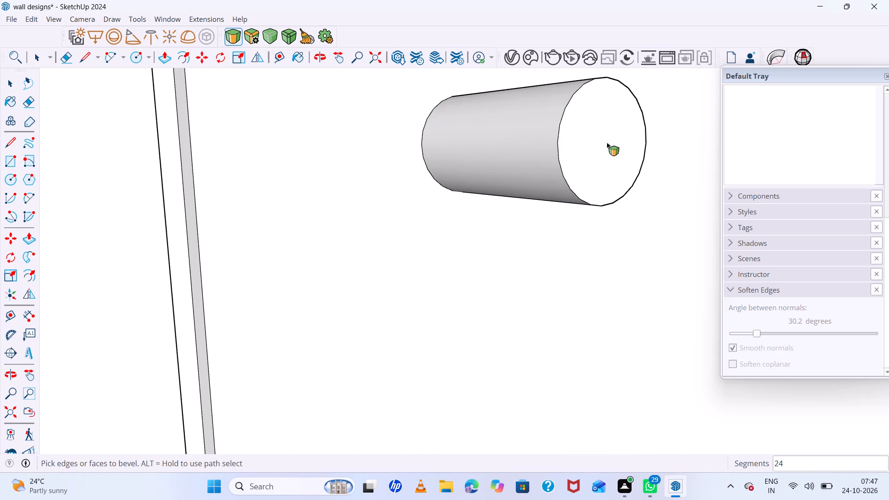
Round the front edge of the fourth door's knob with a larger 24-segment bevel.
click(559, 156)
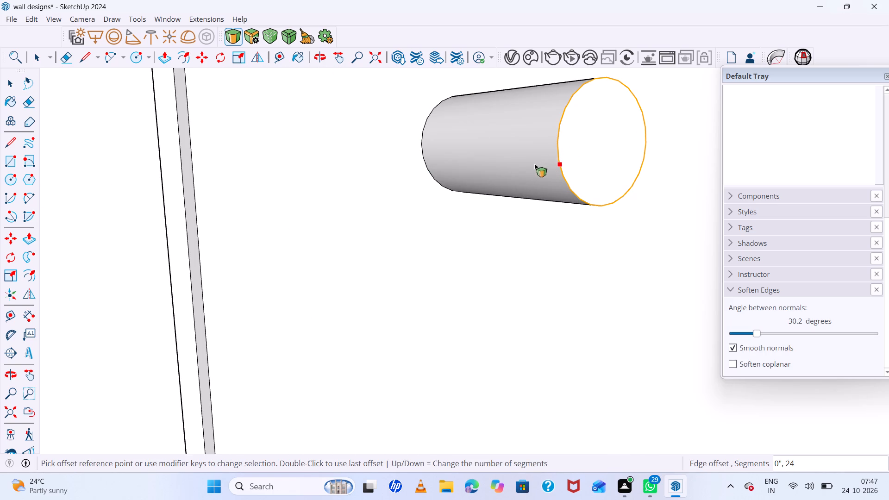
click(577, 164)
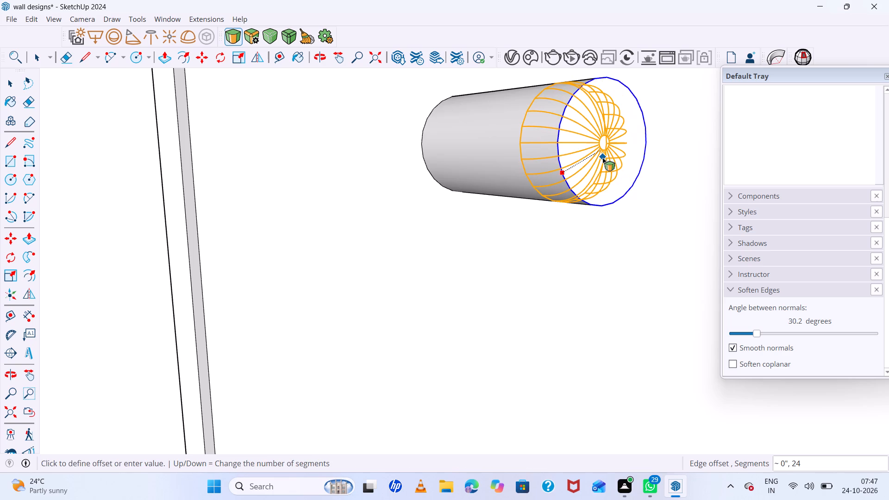
click(578, 160)
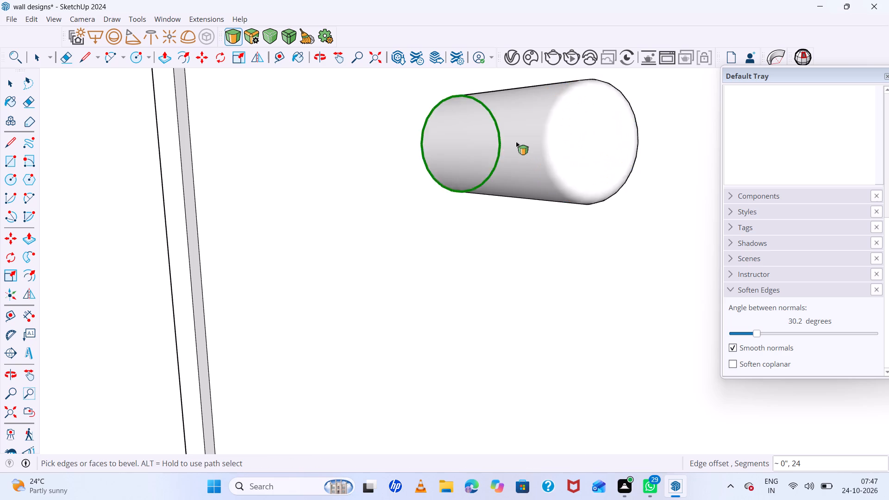
Examine the lower cabinet doors with their knobs and the whole bookshelf wall beside the reference image.
scroll(516, 142, down, 20)
scroll(516, 142, down, 17)
scroll(424, 127, down, 5)
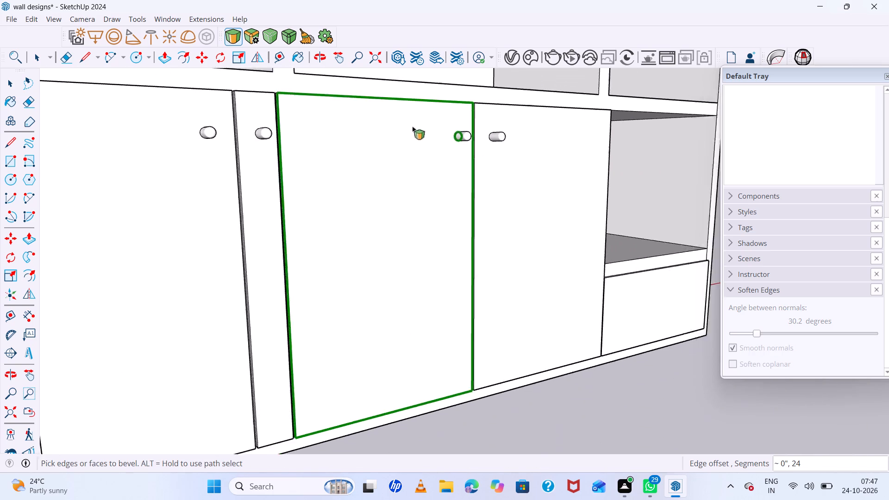
scroll(412, 126, down, 2)
scroll(363, 126, down, 7)
scroll(598, 210, up, 1)
middle_drag(597, 216, 396, 189)
middle_drag(397, 187, 397, 182)
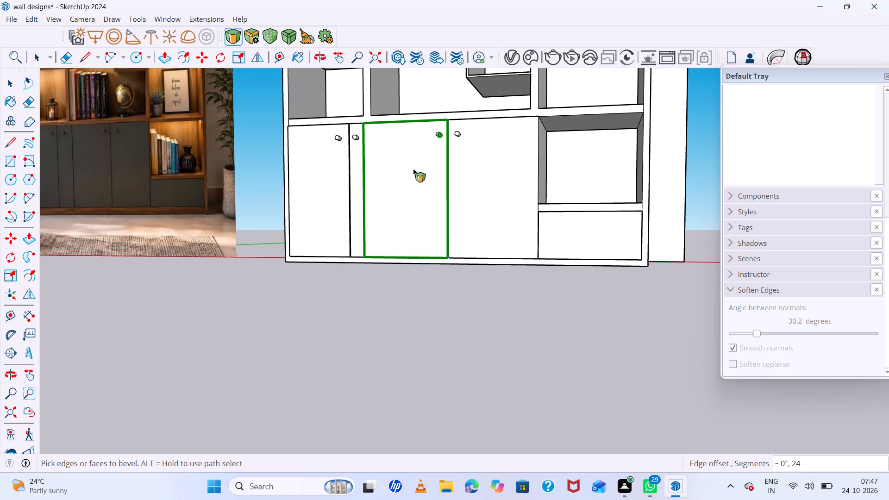
key(space)
scroll(601, 181, down, 8)
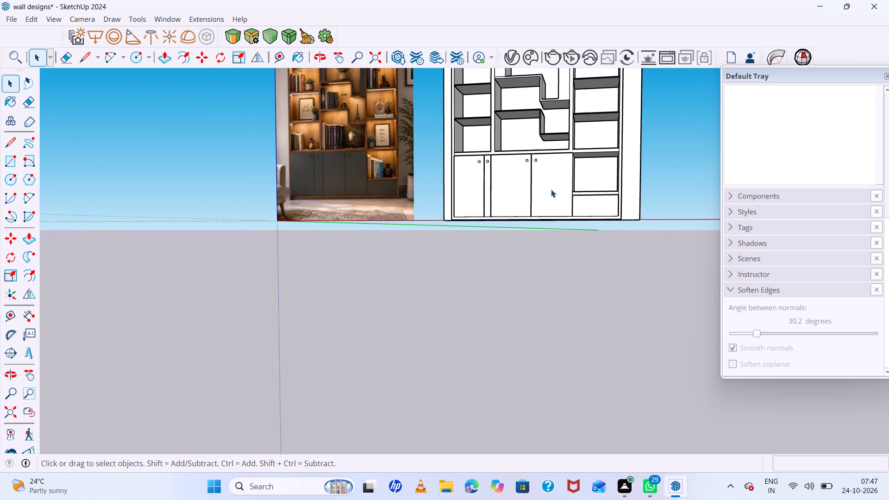
Examine the bookshelf wall from the front, above, below and behind, comparing it with the reference image.
scroll(551, 196, down, 1)
middle_drag(575, 231, 616, 292)
scroll(614, 287, down, 12)
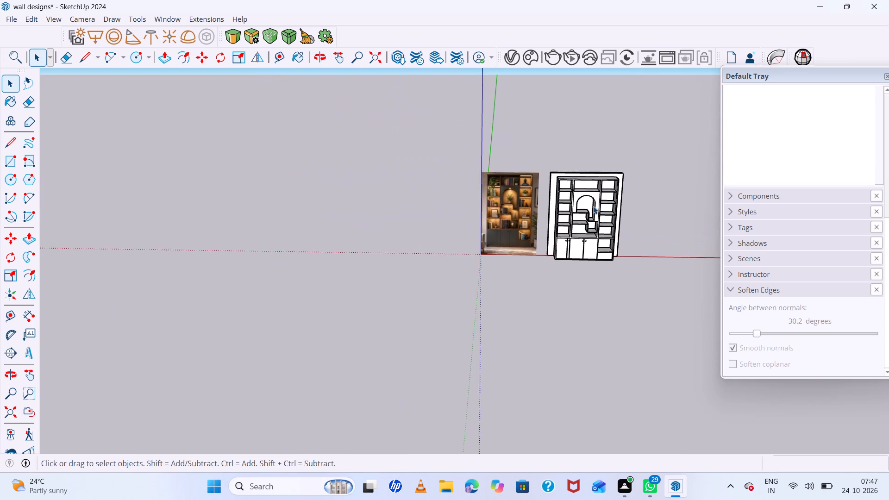
scroll(591, 153, up, 13)
middle_drag(652, 207, 647, 161)
middle_click(647, 161)
scroll(470, 163, down, 7)
middle_drag(572, 217, 664, 241)
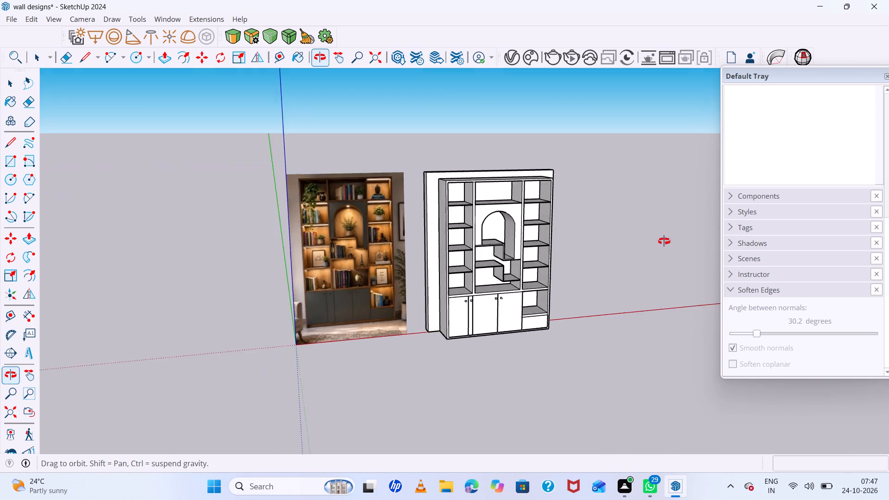
middle_drag(664, 241, 520, 233)
scroll(410, 223, up, 7)
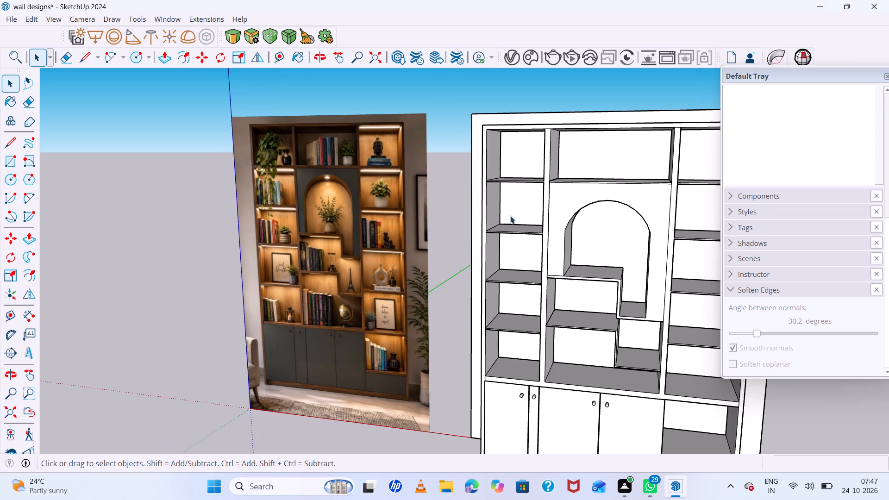
scroll(529, 216, up, 6)
middle_drag(547, 216, 578, 209)
middle_click(578, 209)
scroll(555, 193, up, 1)
scroll(535, 181, down, 14)
scroll(610, 200, up, 7)
middle_drag(610, 193, 609, 190)
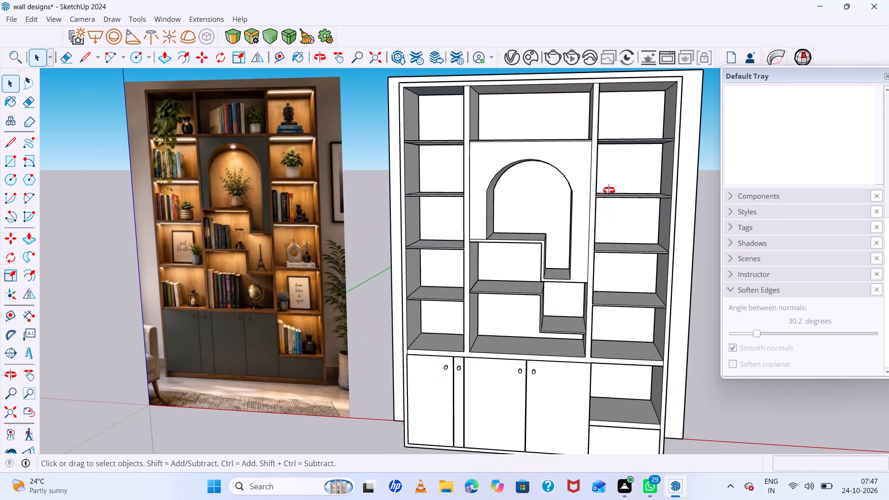
middle_drag(609, 190, 598, 103)
middle_click(598, 103)
middle_click(598, 103)
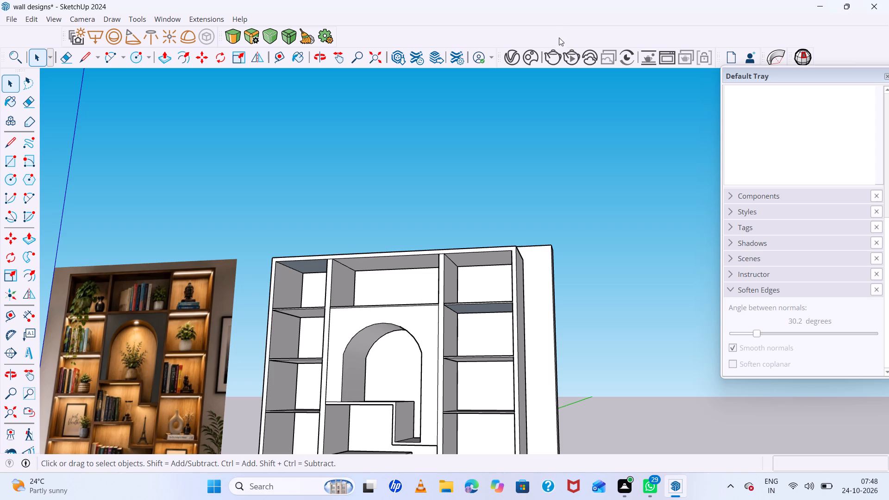
scroll(604, 71, up, 4)
scroll(604, 71, down, 7)
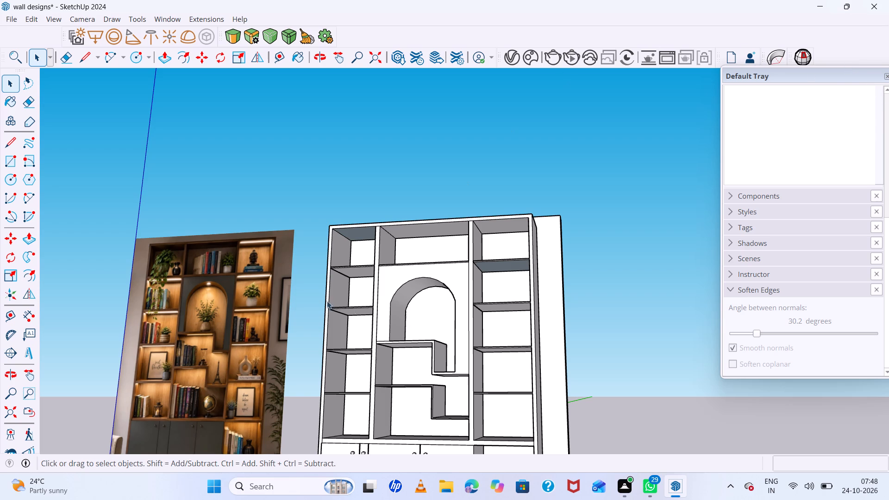
middle_drag(326, 300, 401, 494)
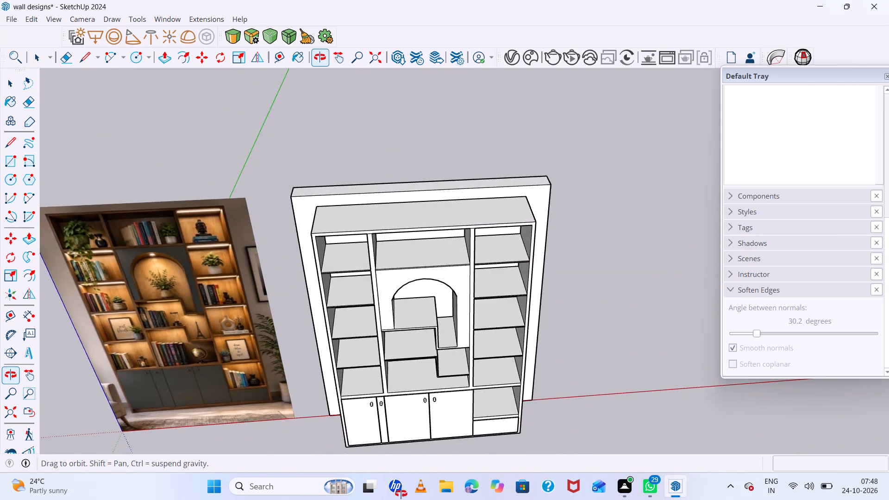
middle_drag(401, 494, 406, 430)
middle_click(406, 430)
scroll(408, 420, down, 16)
middle_drag(387, 422, 582, 443)
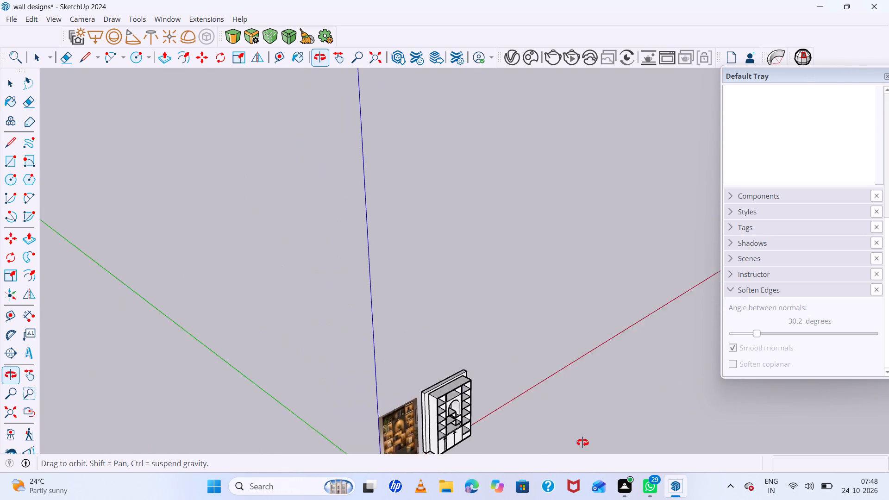
middle_drag(582, 443, 888, 402)
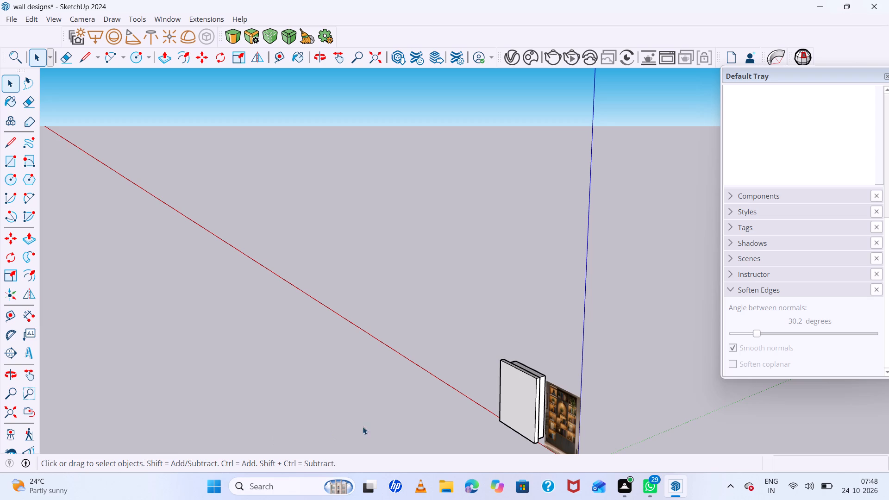
scroll(540, 409, up, 6)
scroll(541, 409, down, 8)
middle_drag(541, 409, 214, 358)
middle_click(214, 358)
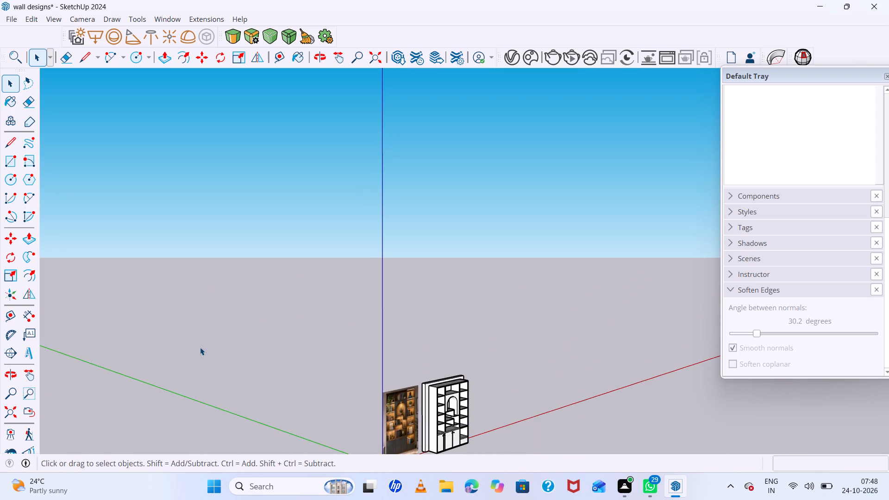
middle_drag(284, 387, 206, 347)
middle_click(206, 347)
scroll(206, 347, up, 1)
scroll(204, 345, down, 16)
scroll(249, 408, up, 8)
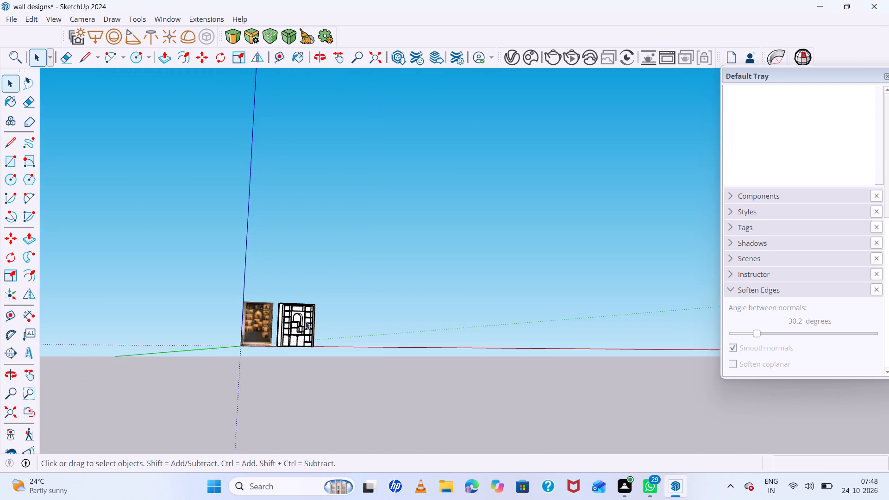
scroll(327, 281, up, 8)
scroll(270, 401, up, 8)
scroll(248, 364, up, 7)
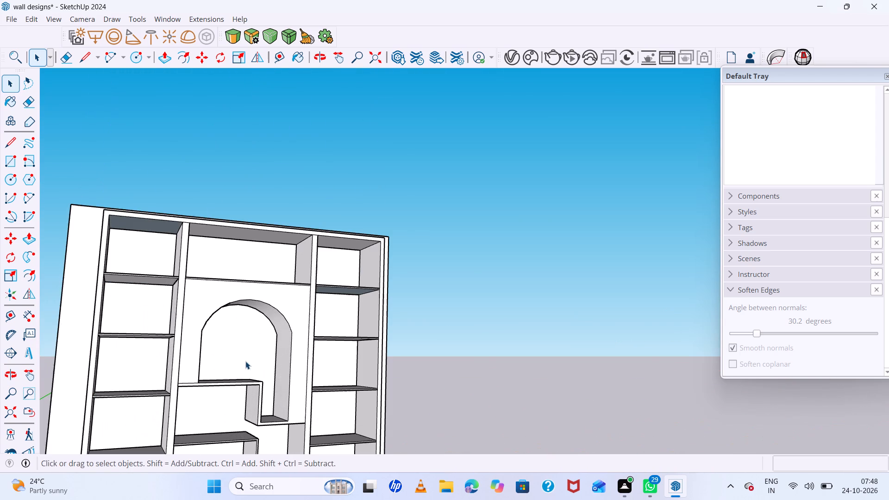
Inspect the arched panel's front face and the edges where it meets the stepped shelf.
click(244, 352)
scroll(244, 352, down, 5)
middle_drag(261, 360, 174, 359)
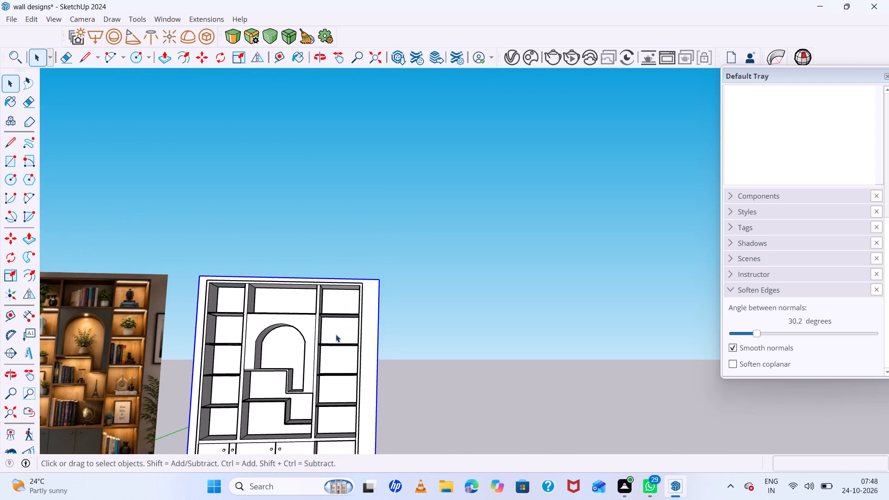
scroll(324, 335, up, 6)
click(298, 338)
scroll(294, 337, up, 5)
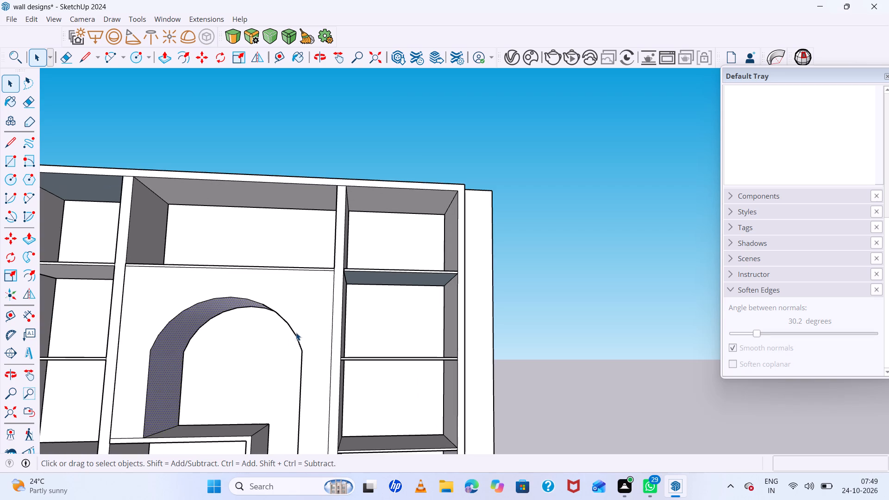
double_click(299, 331)
scroll(299, 331, down, 7)
scroll(253, 381, up, 7)
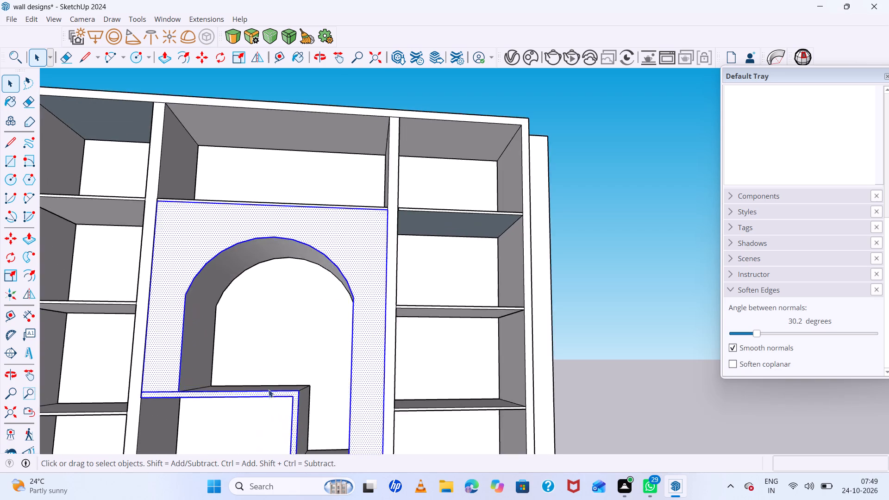
middle_drag(271, 391, 500, 315)
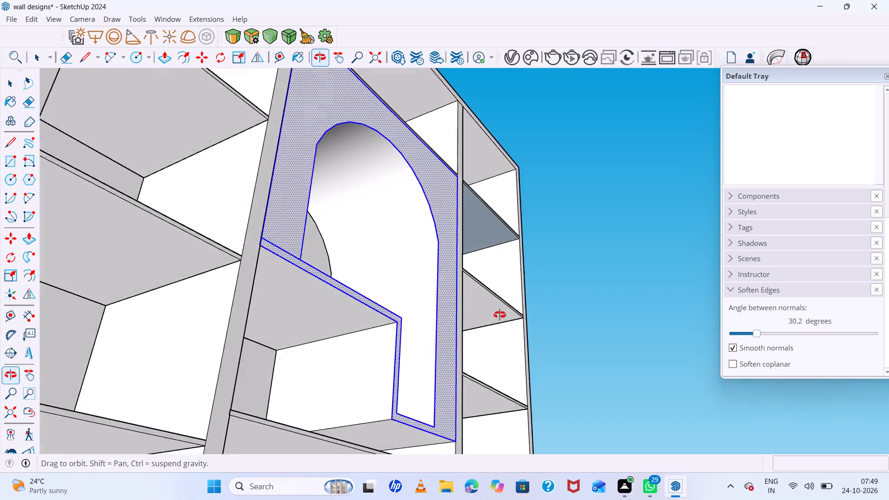
middle_drag(500, 315, 300, 367)
middle_click(300, 367)
scroll(130, 390, up, 7)
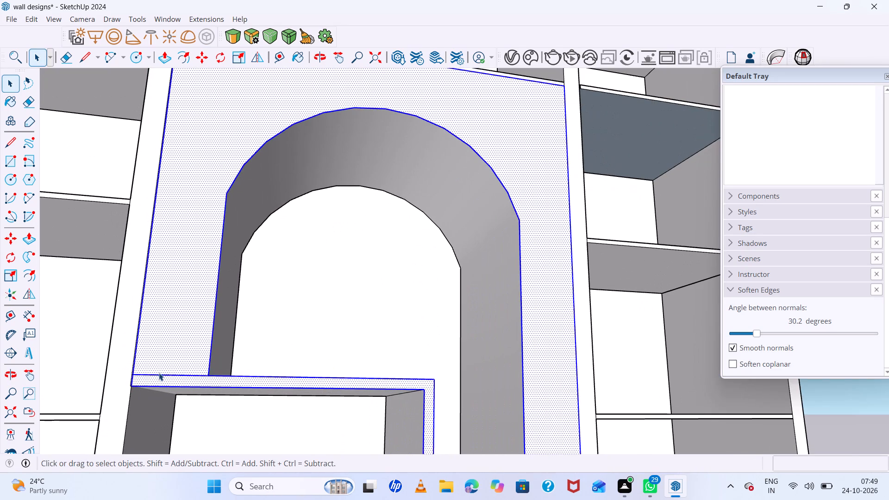
click(159, 373)
scroll(159, 373, up, 3)
click(160, 373)
double_click(167, 377)
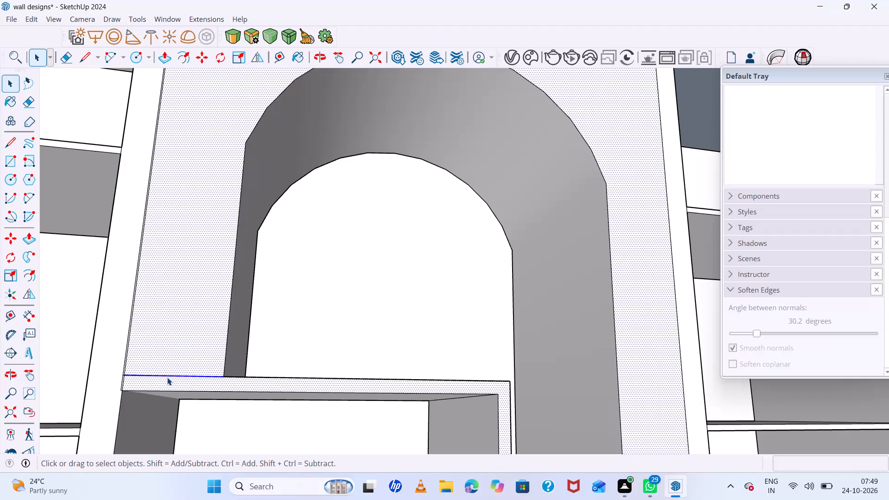
click(168, 377)
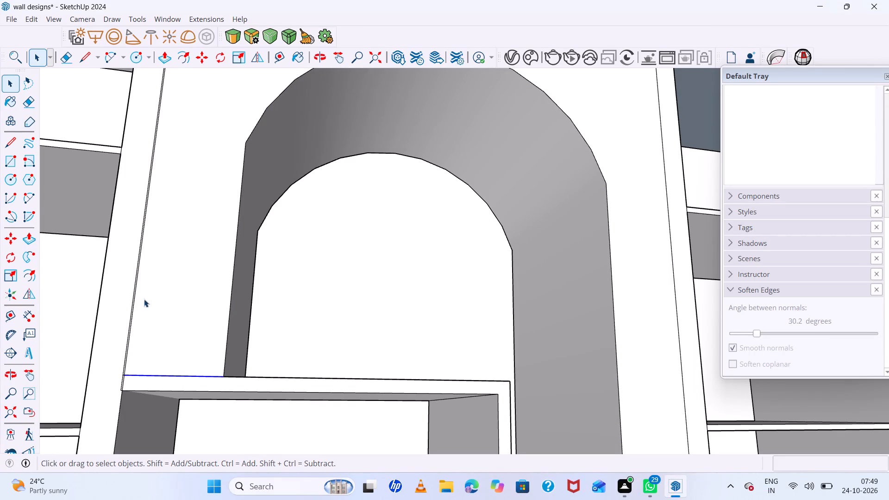
Erase the short outer vertical edge at the stepped shelf's left end, just below the arched panel.
scroll(141, 394, up, 12)
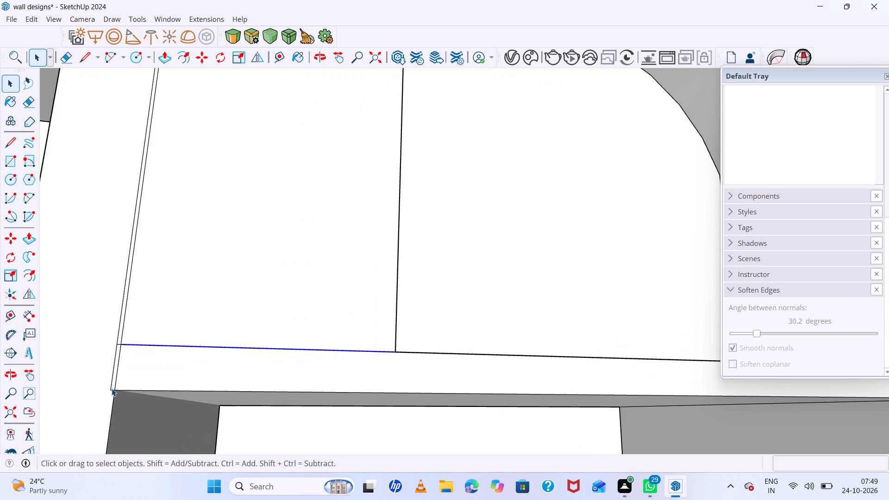
click(120, 382)
click(111, 386)
scroll(111, 386, up, 4)
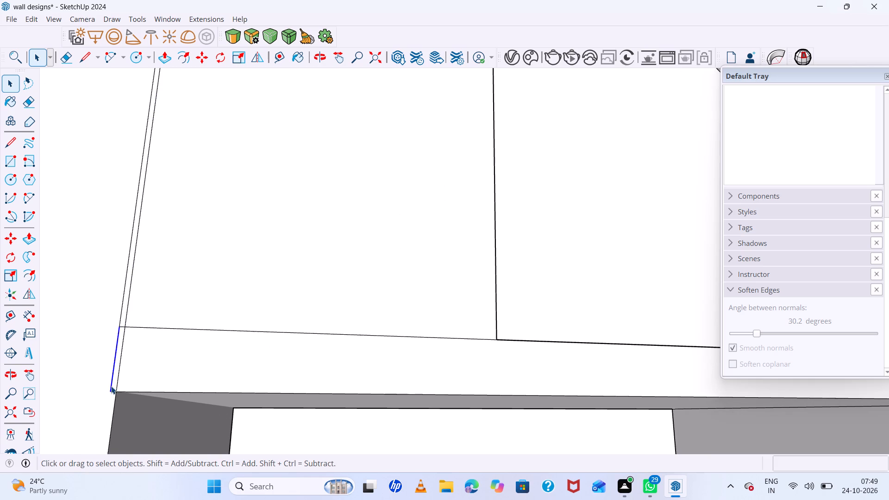
key(e)
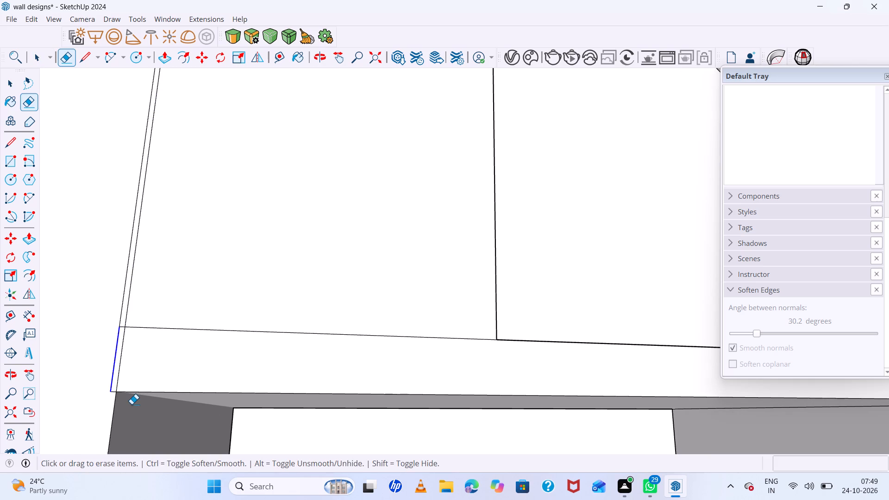
click(117, 359)
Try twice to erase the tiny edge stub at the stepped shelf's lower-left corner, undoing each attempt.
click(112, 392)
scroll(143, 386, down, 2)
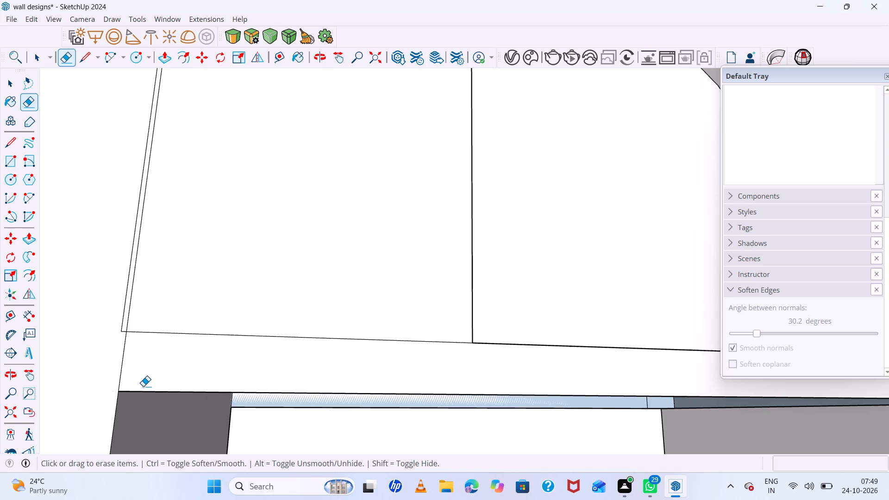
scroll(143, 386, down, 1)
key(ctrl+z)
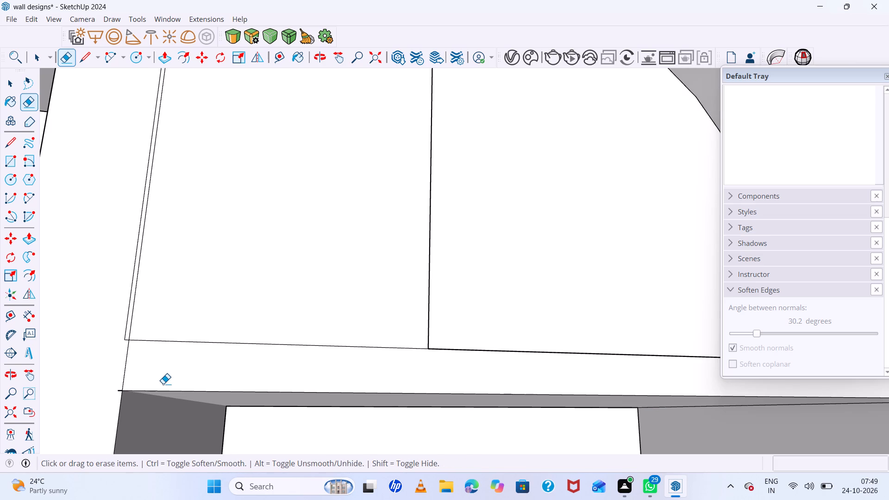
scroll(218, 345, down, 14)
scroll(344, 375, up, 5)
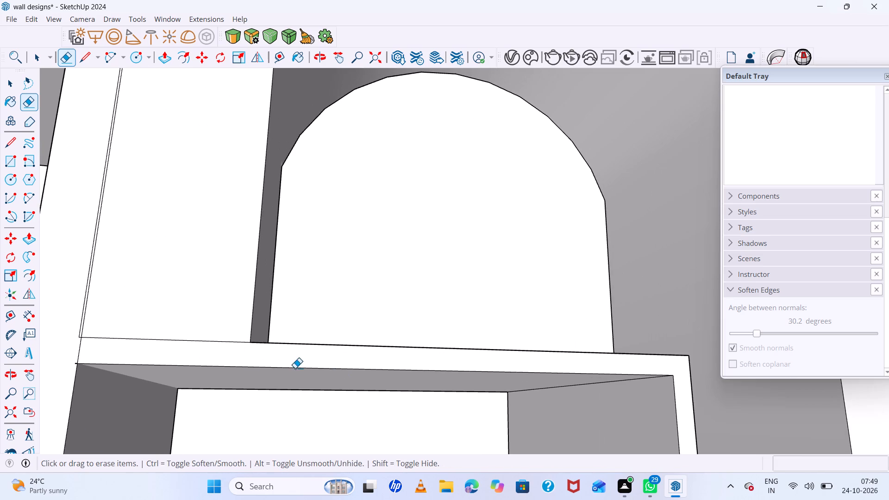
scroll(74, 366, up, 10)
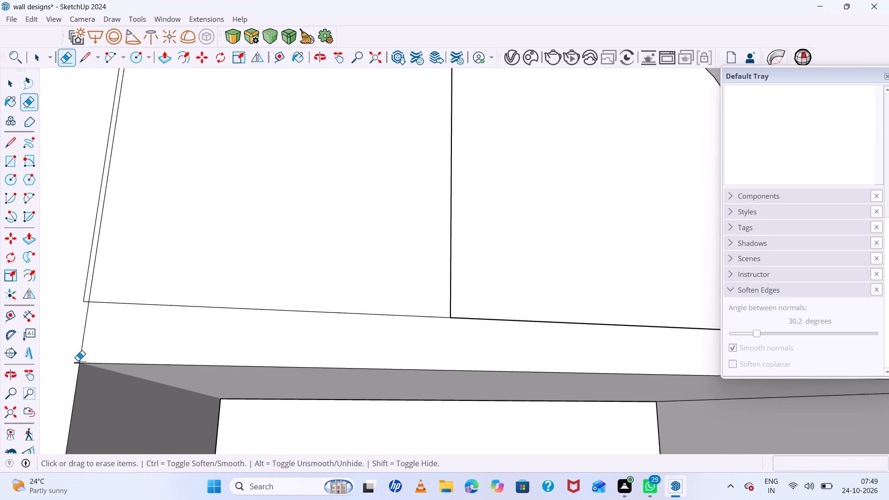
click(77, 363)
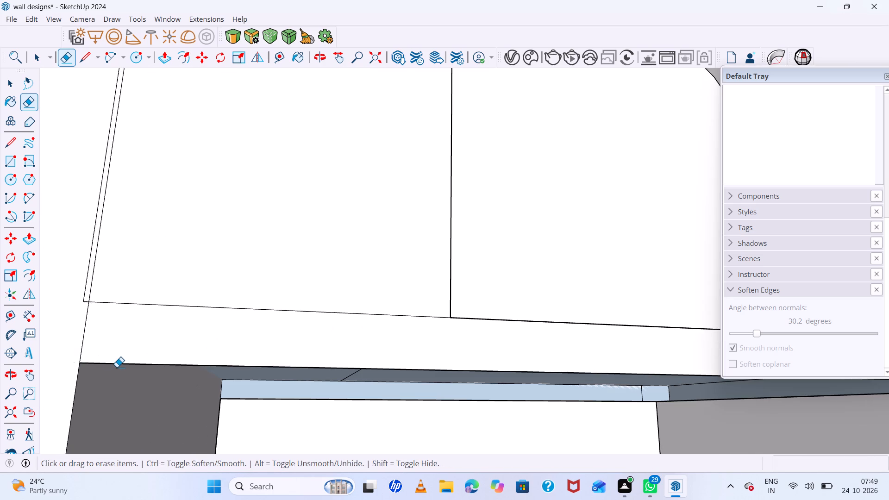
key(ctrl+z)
Examine the doubled edges at the arched panel's upper-left corner and check which bookshelf geometry is connected to them.
scroll(151, 331, down, 8)
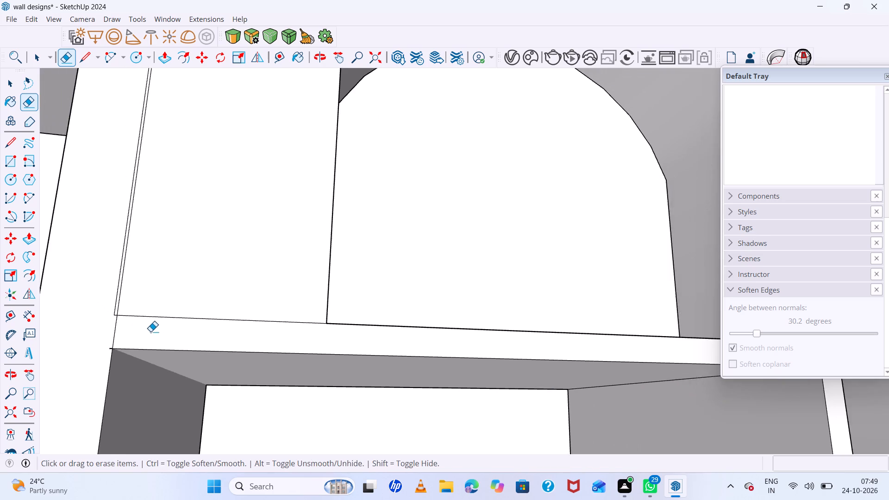
scroll(146, 328, down, 17)
scroll(142, 345, down, 6)
scroll(374, 373, down, 7)
middle_drag(373, 372, 347, 436)
scroll(260, 256, up, 9)
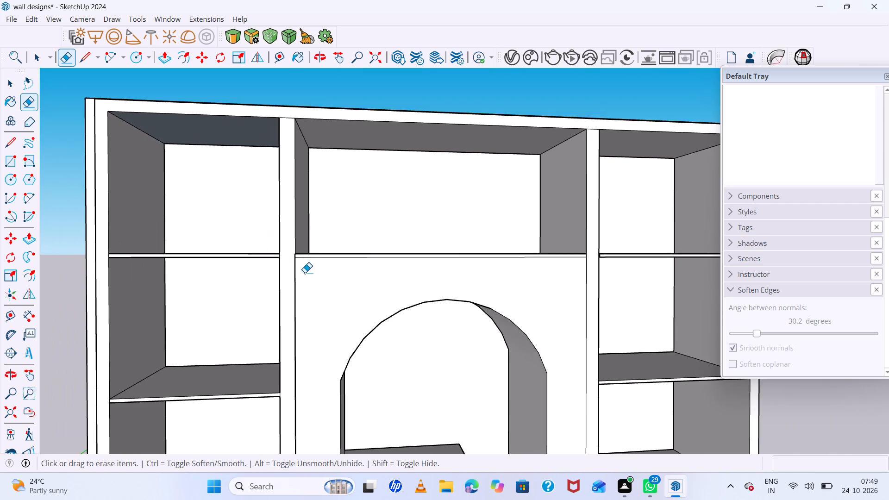
scroll(305, 273, up, 13)
scroll(285, 231, up, 7)
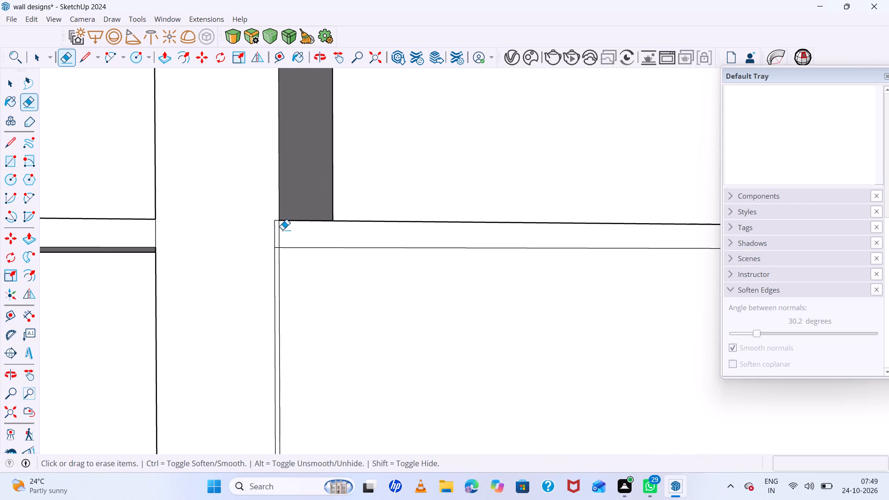
click(324, 287)
key(space)
triple_click(324, 287)
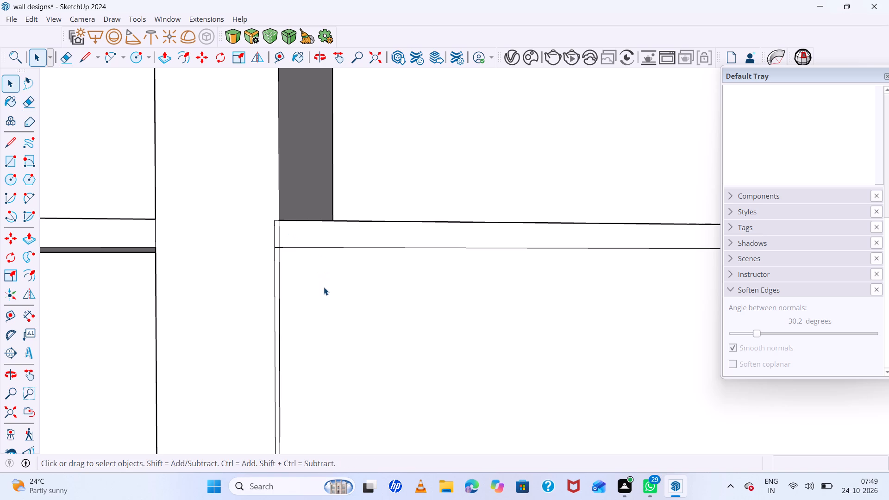
click(291, 257)
click(268, 231)
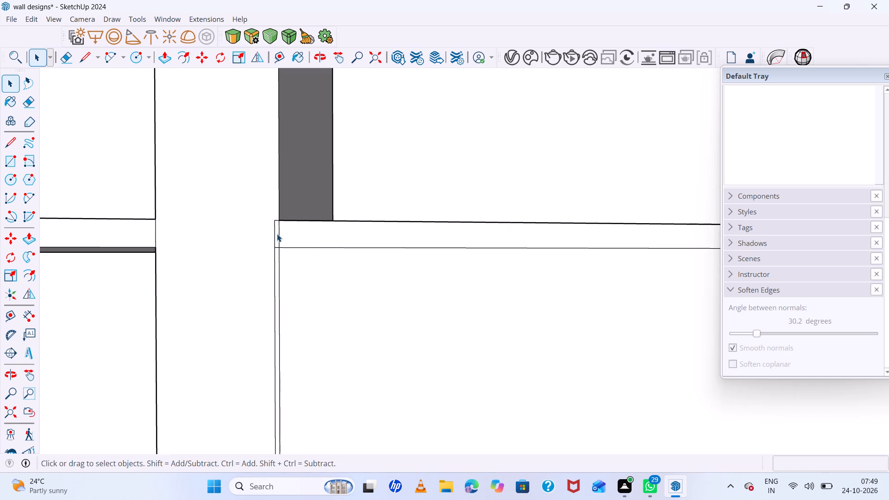
triple_click(277, 234)
scroll(277, 234, down, 20)
scroll(277, 234, down, 15)
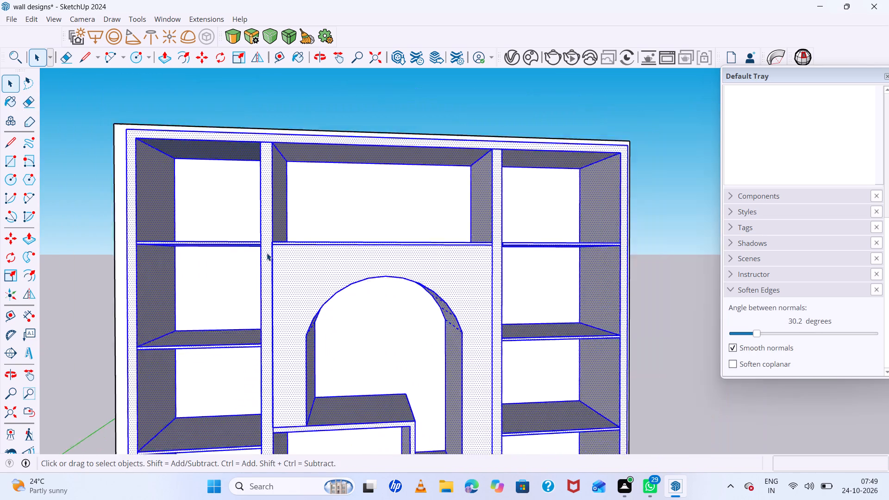
scroll(267, 253, down, 9)
click(481, 288)
scroll(481, 290, up, 8)
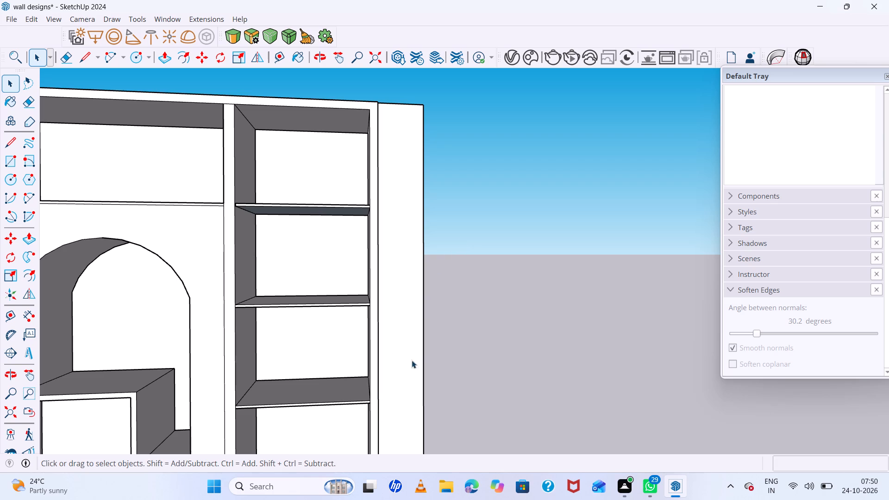
Delete the bookshelf reference image standing beside the finished bookshelf model.
scroll(450, 317, down, 14)
scroll(351, 370, up, 7)
scroll(357, 403, down, 6)
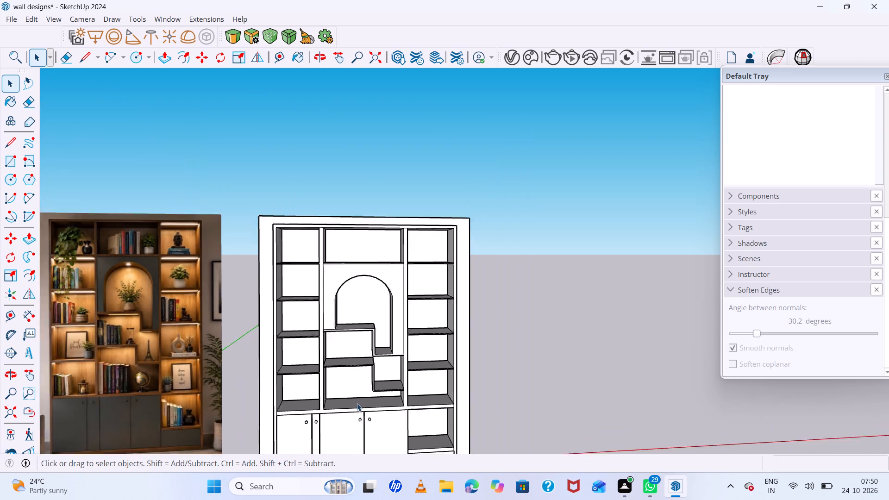
scroll(357, 403, down, 8)
scroll(351, 389, up, 6)
middle_drag(181, 419, 250, 420)
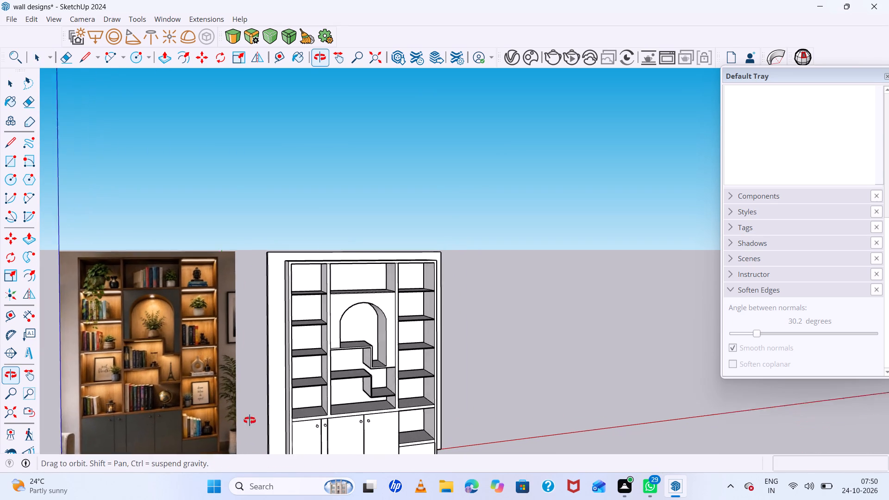
middle_drag(250, 420, 274, 421)
click(198, 384)
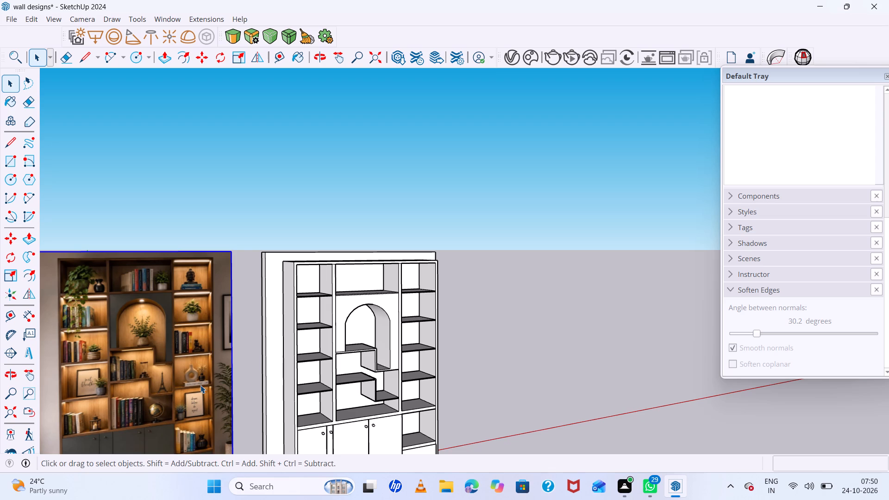
key(Delete)
Move the entire bookshelf wall about 6' 9" along the red axis towards the origin, leaving it deselected.
scroll(225, 392, down, 13)
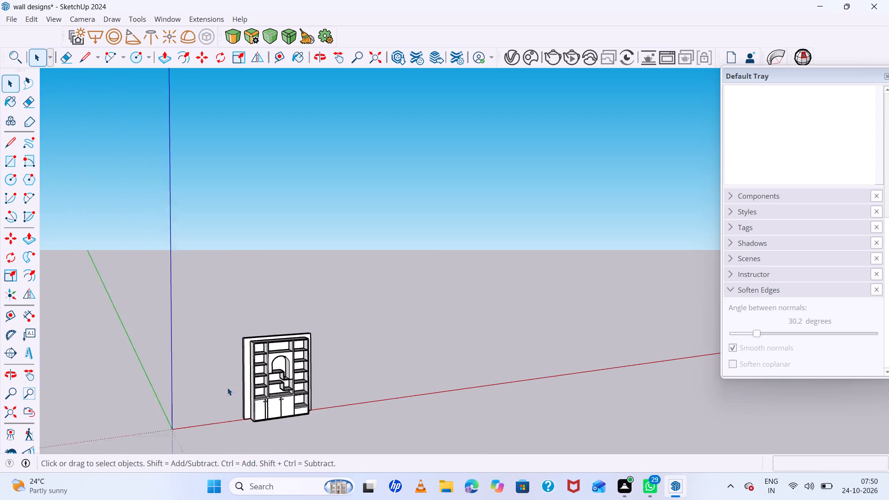
scroll(227, 387, down, 2)
middle_drag(292, 414, 227, 418)
drag(408, 306, 261, 407)
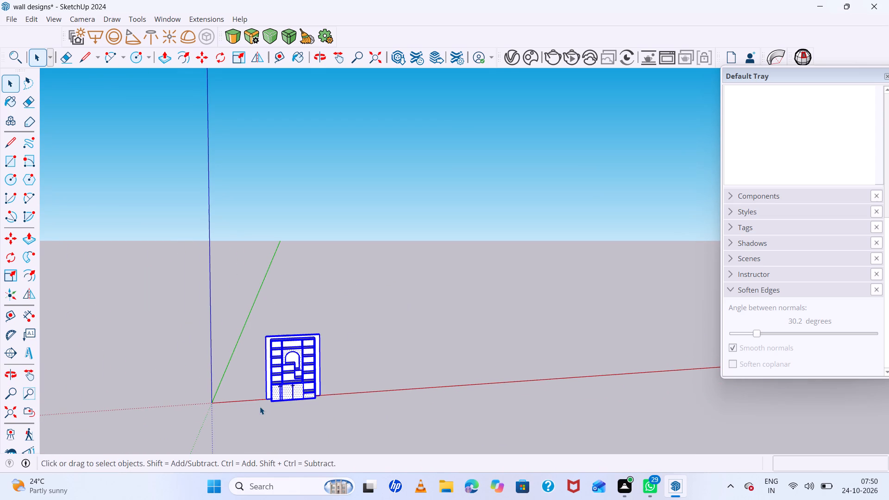
key(m)
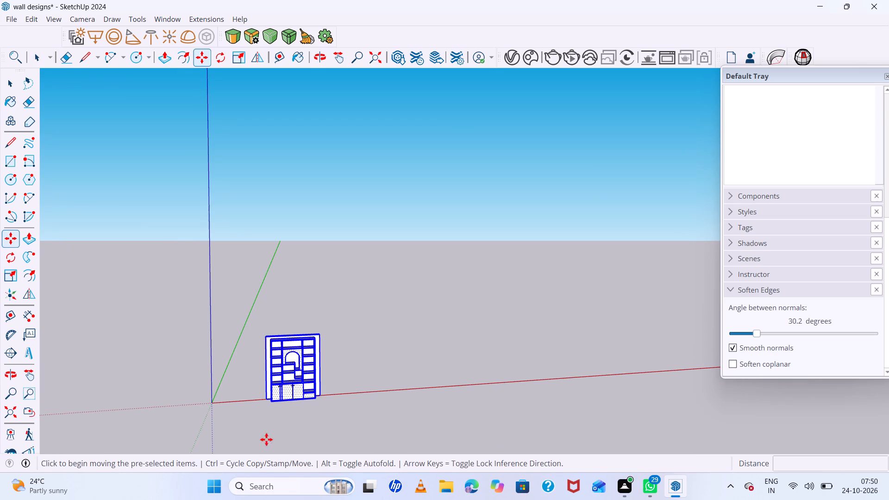
scroll(286, 429, up, 6)
scroll(335, 386, up, 5)
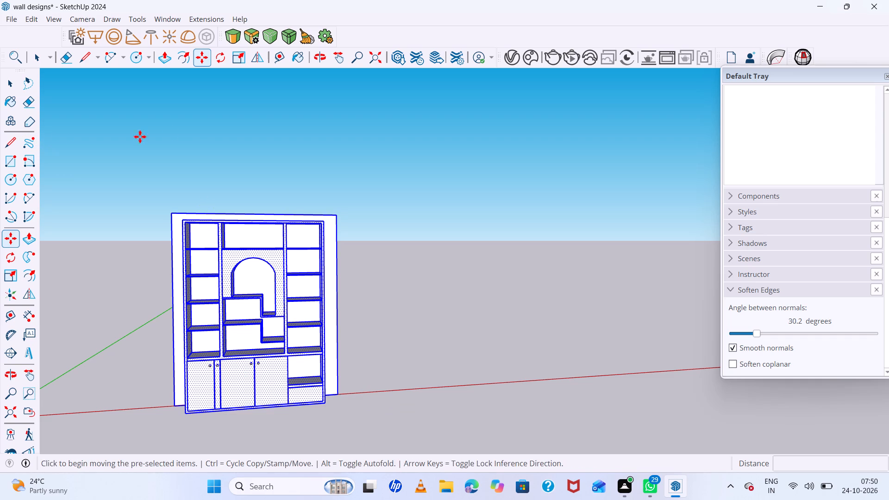
scroll(276, 292, down, 8)
middle_drag(229, 339, 406, 322)
scroll(280, 405, up, 6)
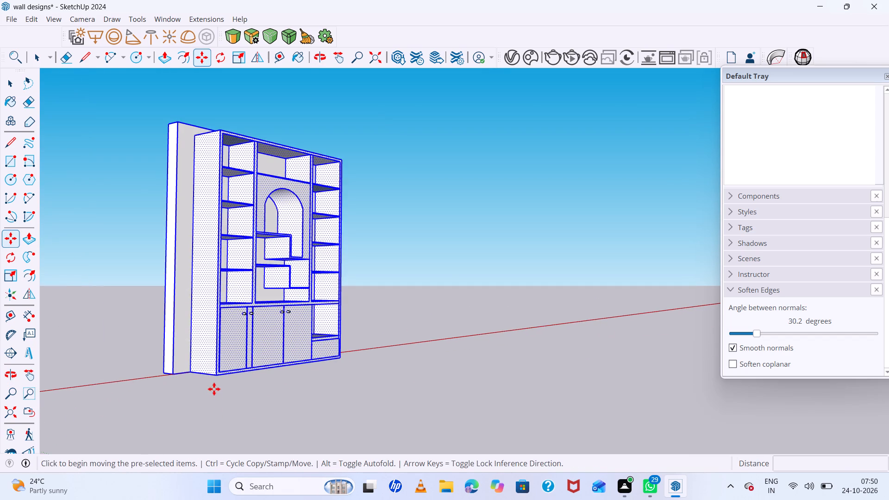
scroll(216, 378, up, 3)
click(216, 377)
scroll(143, 364, down, 10)
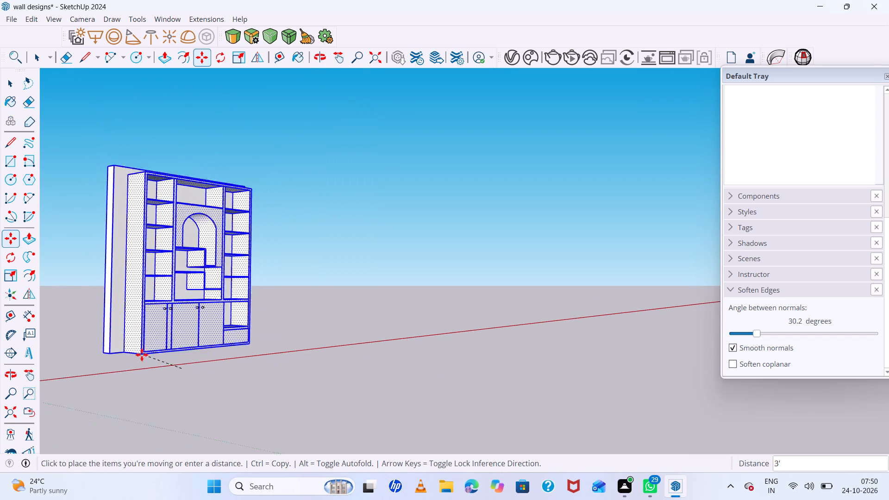
scroll(142, 355, down, 12)
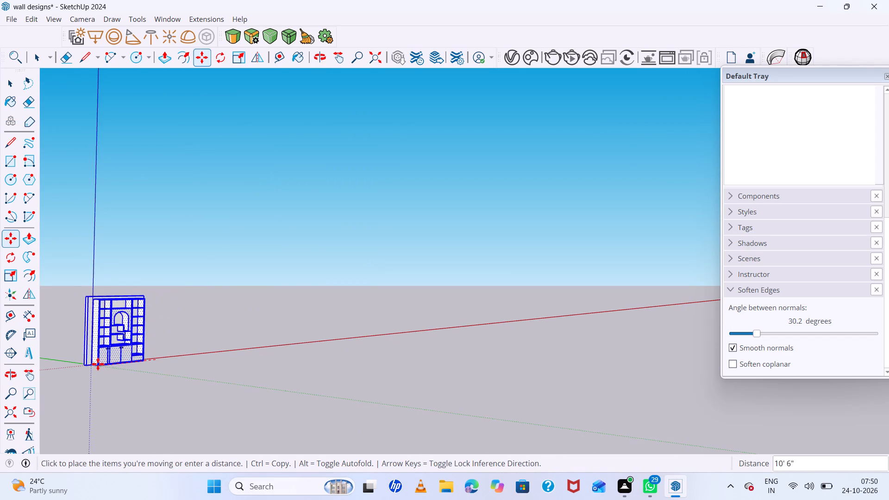
click(120, 360)
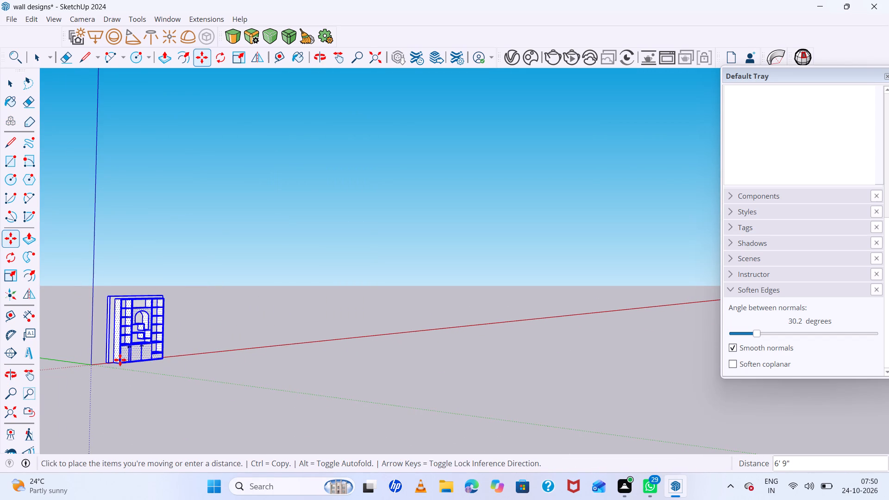
scroll(99, 347, down, 6)
middle_drag(250, 371, 83, 393)
scroll(221, 327, up, 10)
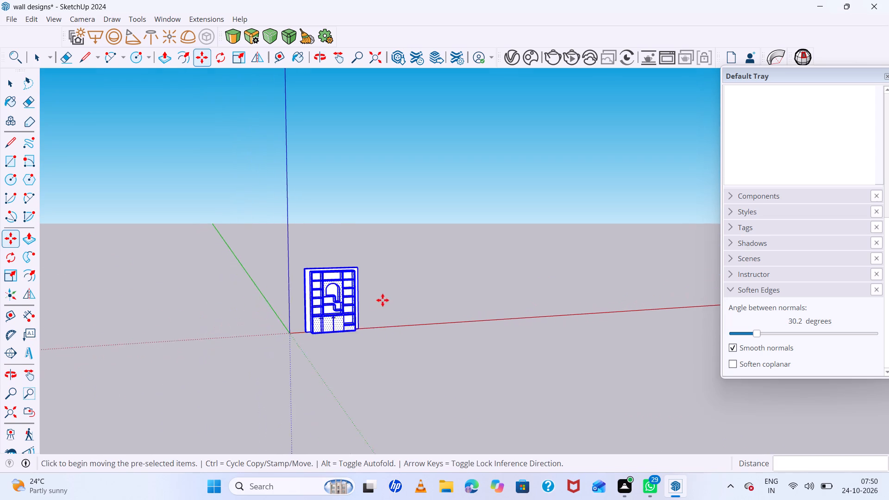
scroll(382, 300, up, 10)
middle_drag(395, 362, 185, 315)
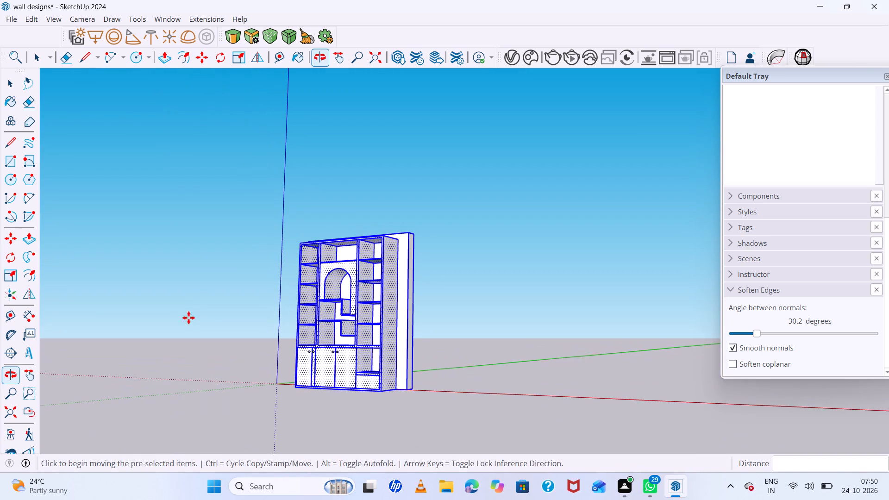
key(space)
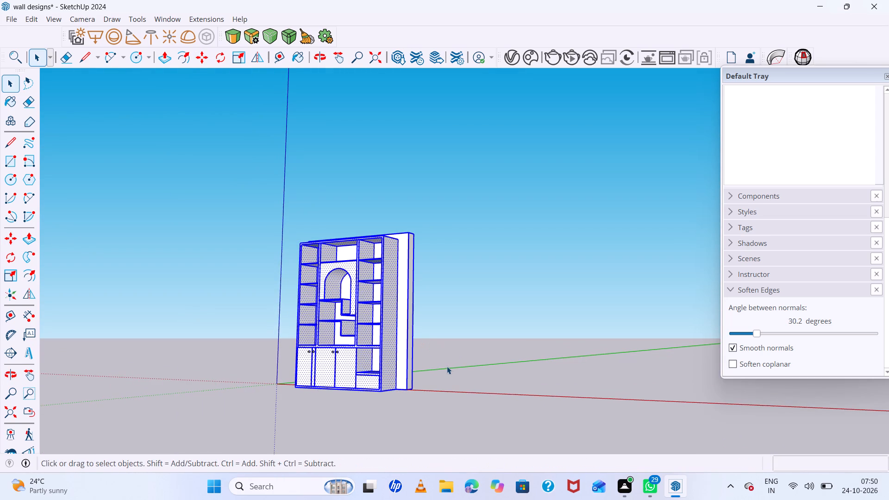
click(446, 368)
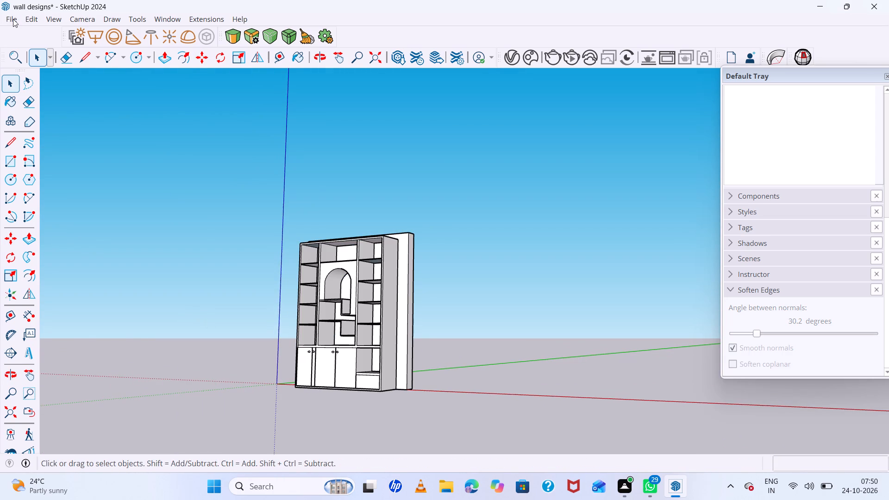
Import img2.jpeg as an image and place it upright against the bookshelf wall's right side, scaled to about the wall's height.
click(13, 19)
click(81, 179)
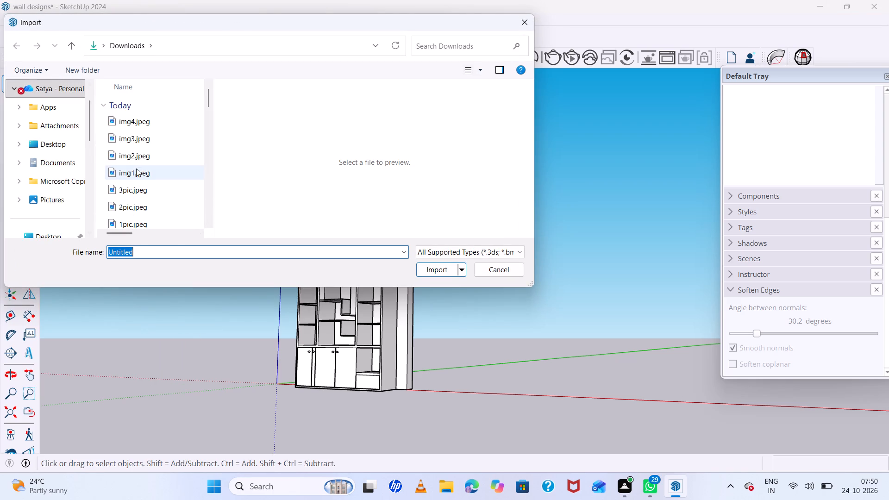
click(137, 156)
click(447, 309)
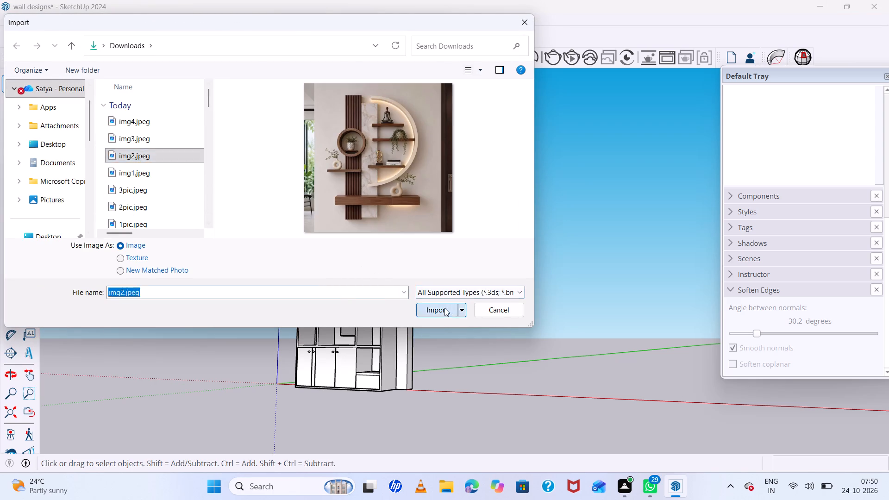
scroll(288, 277, down, 7)
middle_drag(368, 320, 494, 379)
middle_click(497, 380)
scroll(404, 368, up, 4)
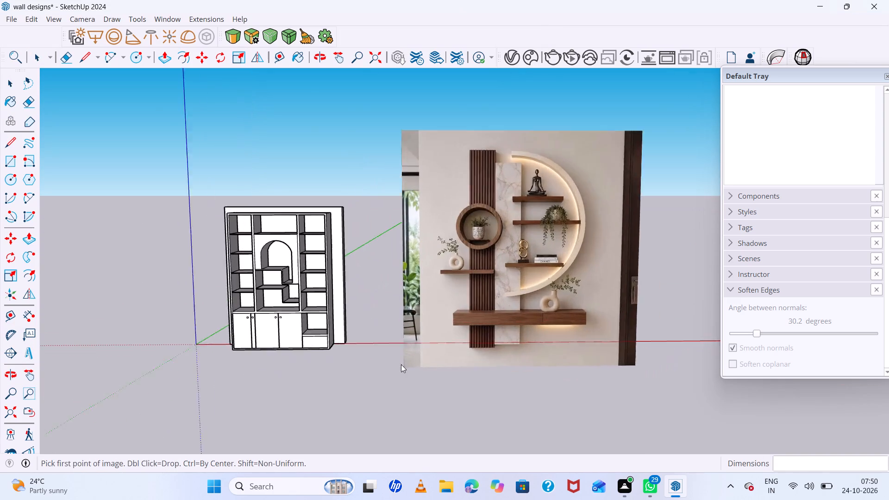
scroll(401, 364, up, 2)
click(337, 338)
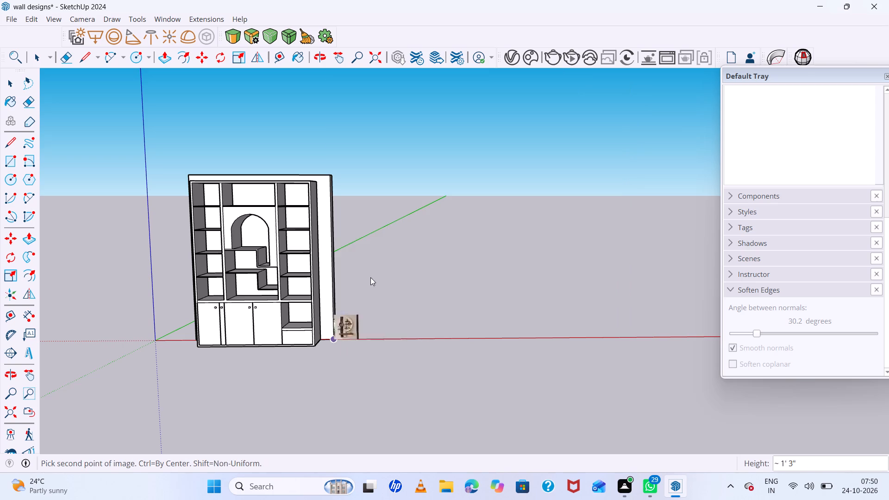
click(410, 174)
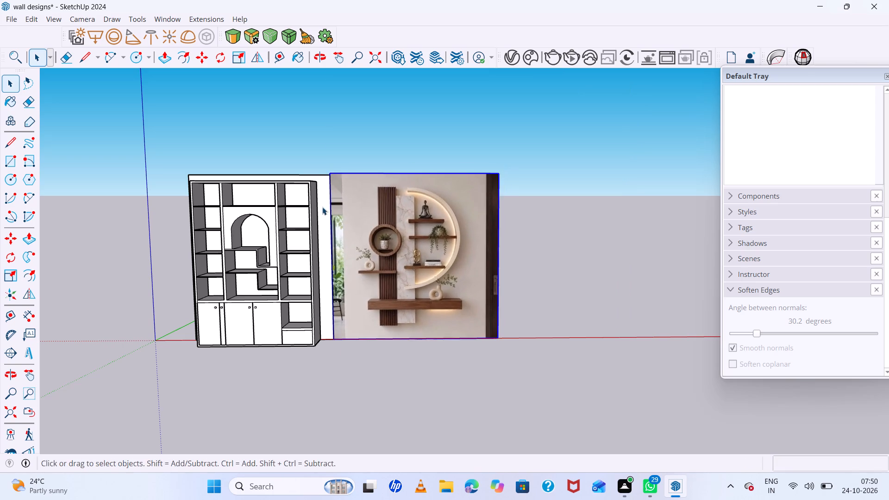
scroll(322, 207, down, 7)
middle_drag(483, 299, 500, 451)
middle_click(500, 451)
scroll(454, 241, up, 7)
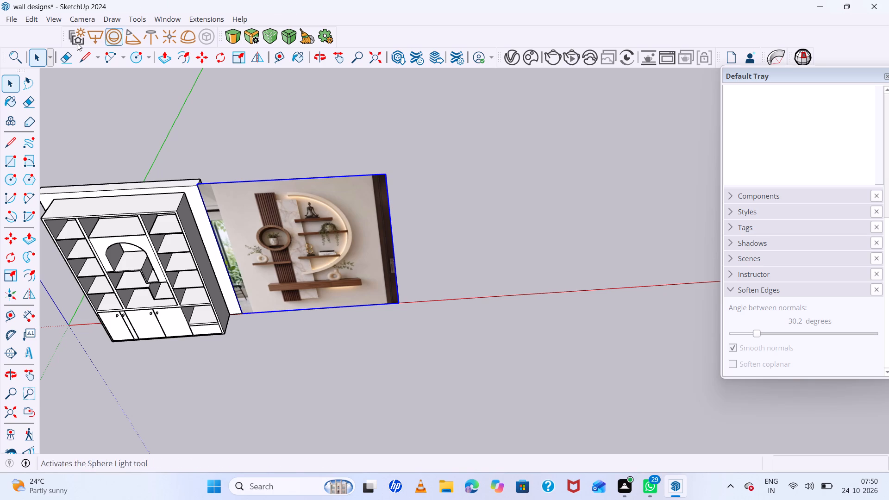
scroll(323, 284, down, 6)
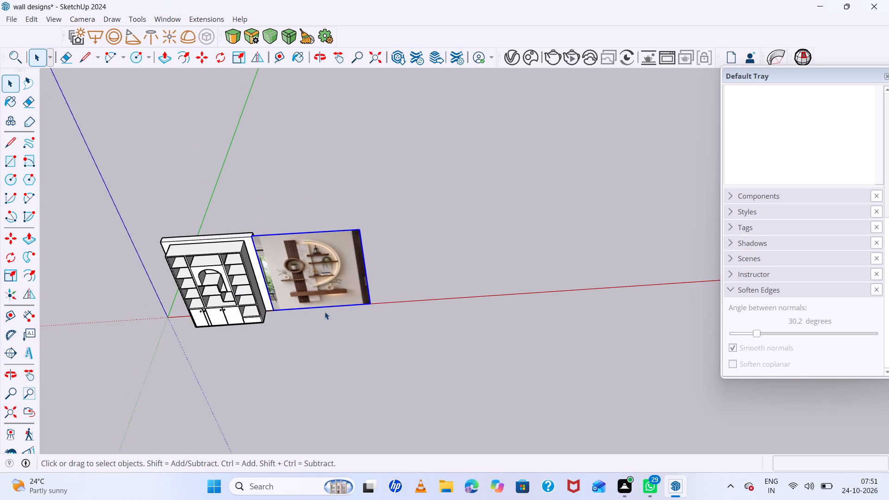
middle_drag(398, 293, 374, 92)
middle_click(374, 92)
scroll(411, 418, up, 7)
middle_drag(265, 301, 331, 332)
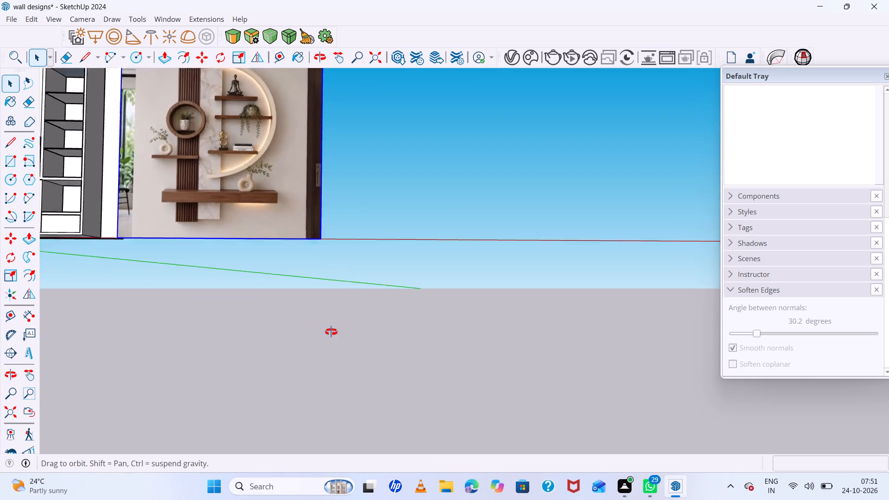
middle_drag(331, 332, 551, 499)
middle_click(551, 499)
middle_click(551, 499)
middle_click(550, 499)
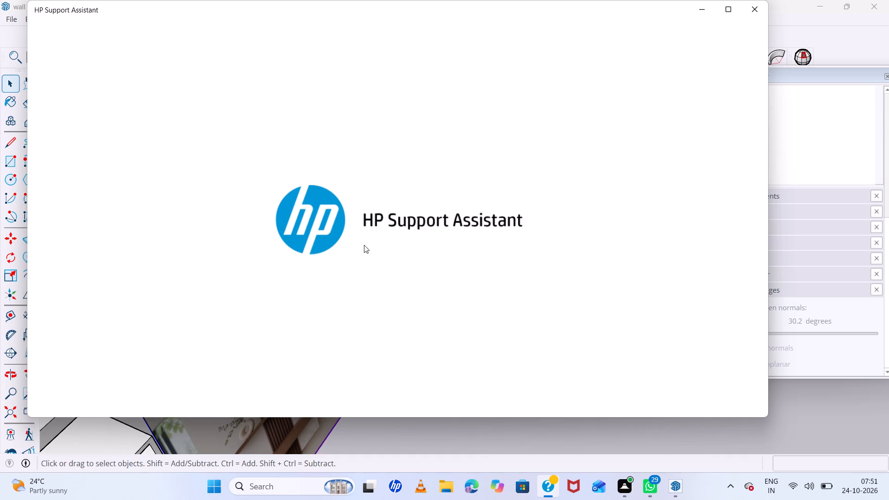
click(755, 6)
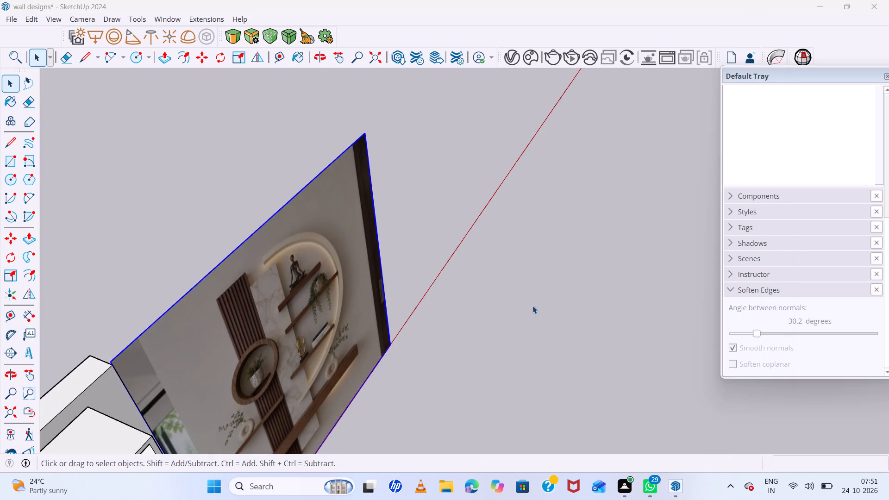
Move the imported reference image about 8" along the red axis, away from the bookshelf wall.
middle_drag(528, 308, 376, 274)
middle_drag(374, 274, 369, 274)
scroll(269, 237, up, 6)
scroll(258, 225, down, 11)
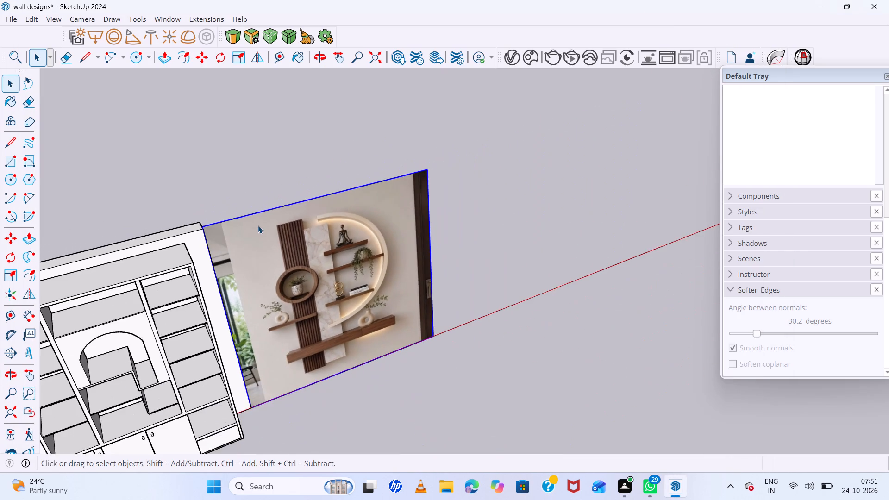
middle_drag(300, 273, 203, 208)
click(395, 357)
middle_drag(470, 419, 310, 361)
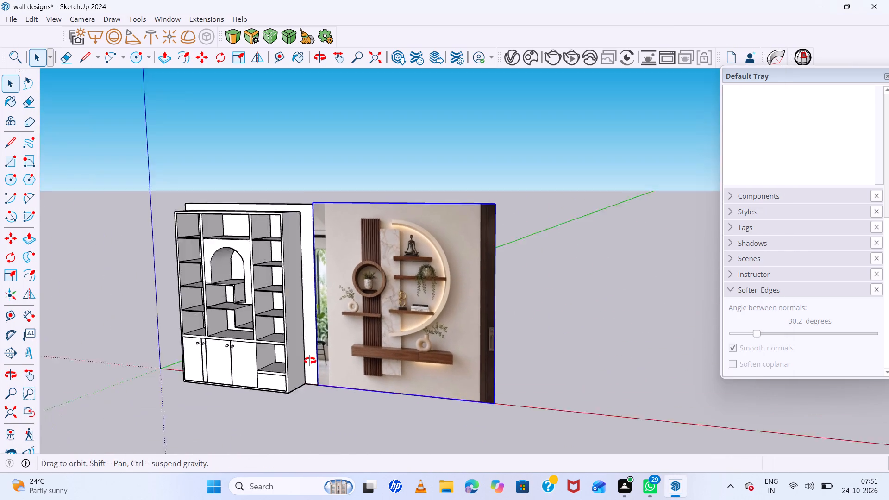
middle_drag(310, 361, 306, 360)
key(m)
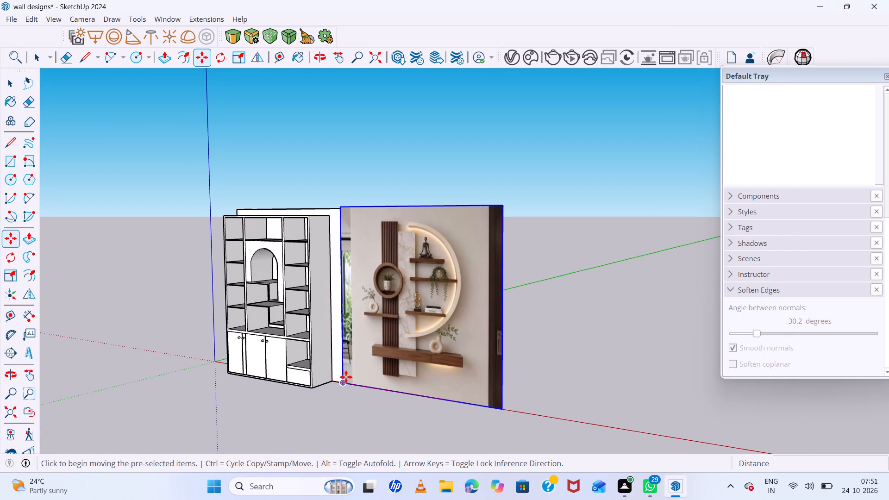
click(346, 381)
click(352, 381)
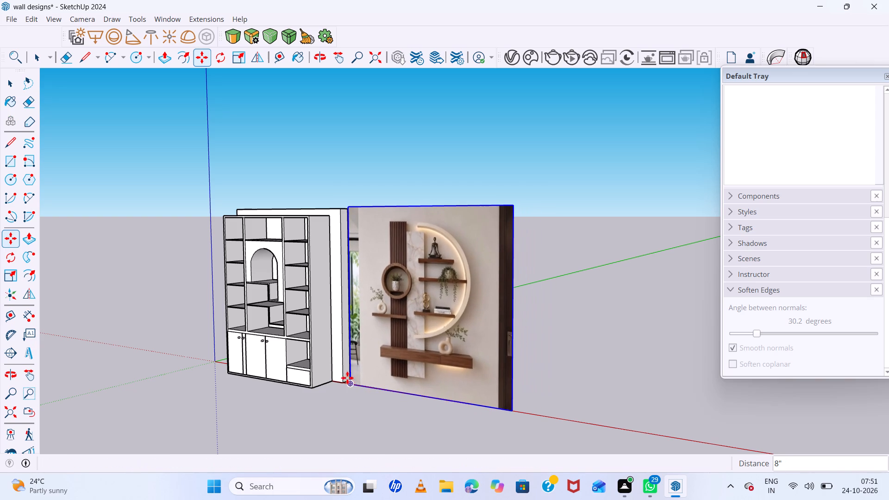
Draw an upright rectangle about 10' 8" wide and 12' high from the reference image's lower corner, on the side away from the bookshelf.
scroll(299, 362, down, 5)
middle_drag(362, 381, 503, 394)
scroll(500, 374, up, 7)
scroll(425, 319, down, 8)
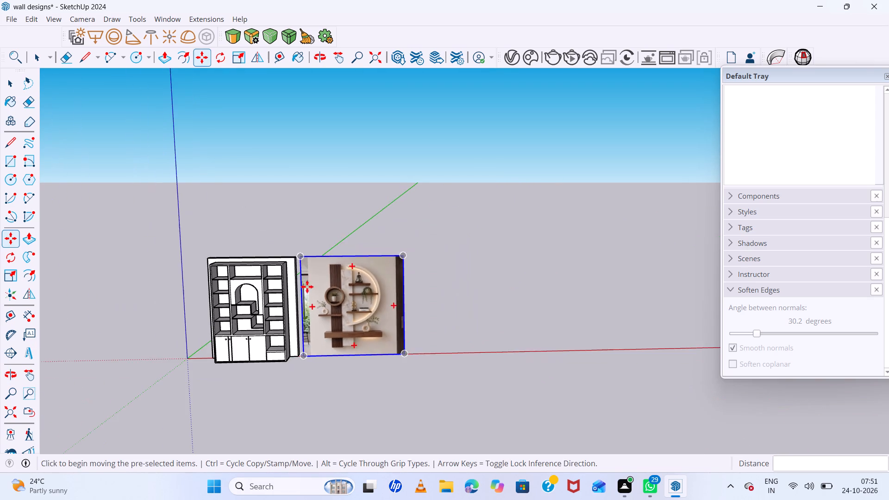
middle_drag(542, 395, 509, 301)
scroll(470, 286, up, 13)
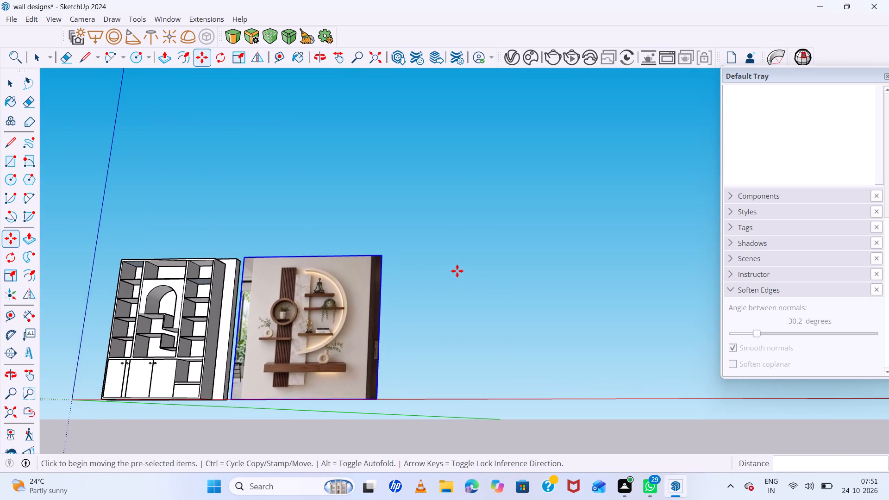
scroll(441, 255, up, 6)
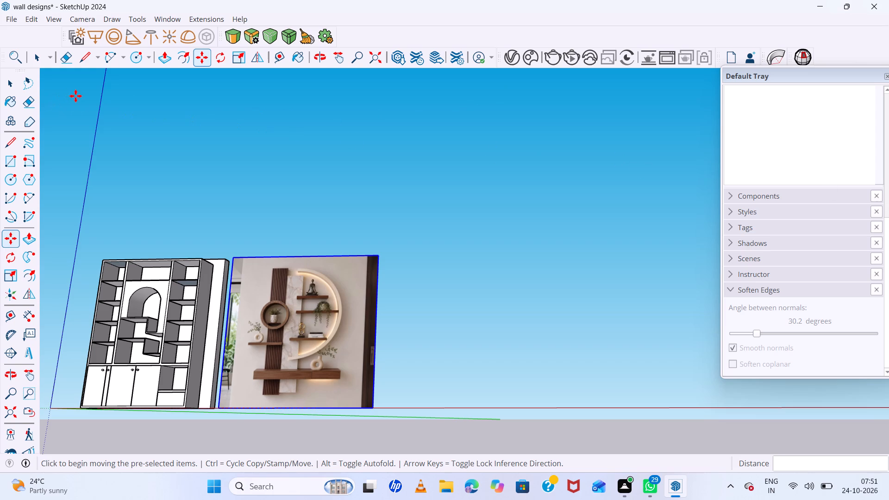
scroll(395, 238, down, 6)
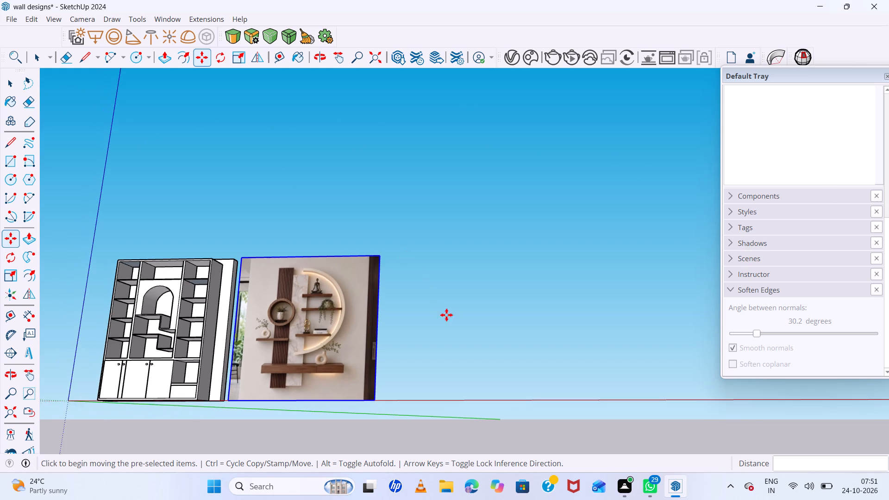
middle_drag(453, 332, 450, 398)
scroll(436, 385, up, 6)
key(space)
key(r)
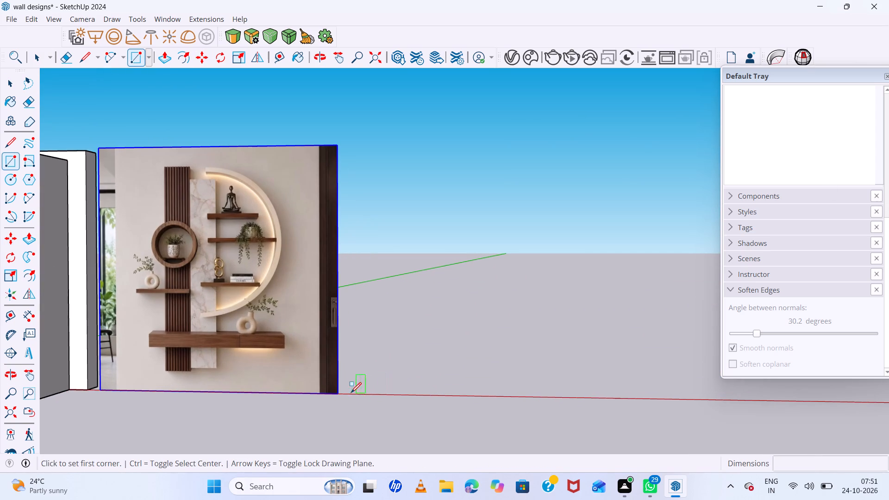
click(339, 395)
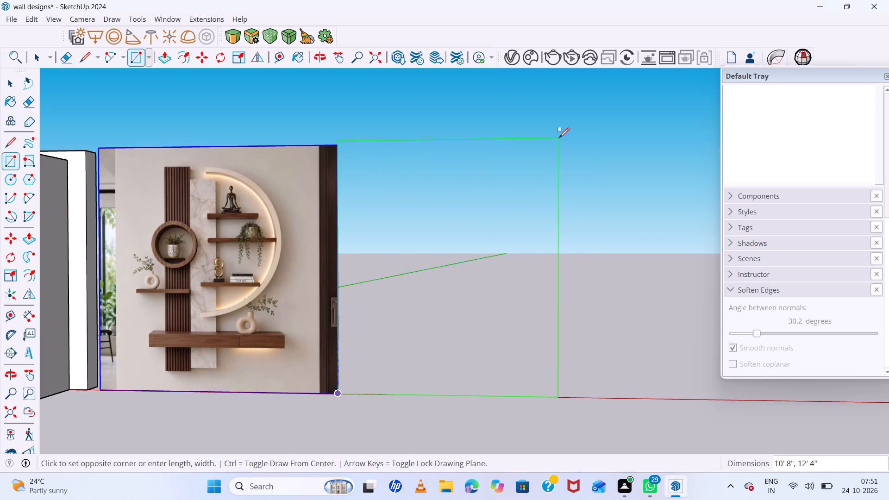
click(559, 142)
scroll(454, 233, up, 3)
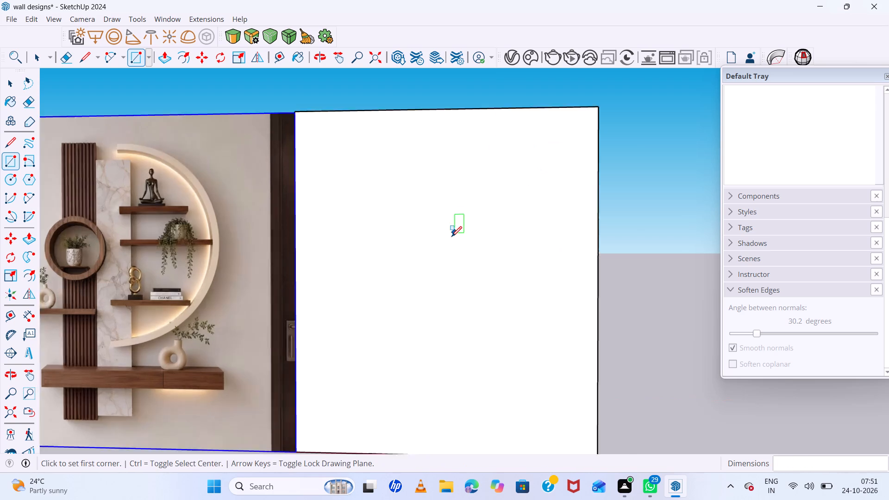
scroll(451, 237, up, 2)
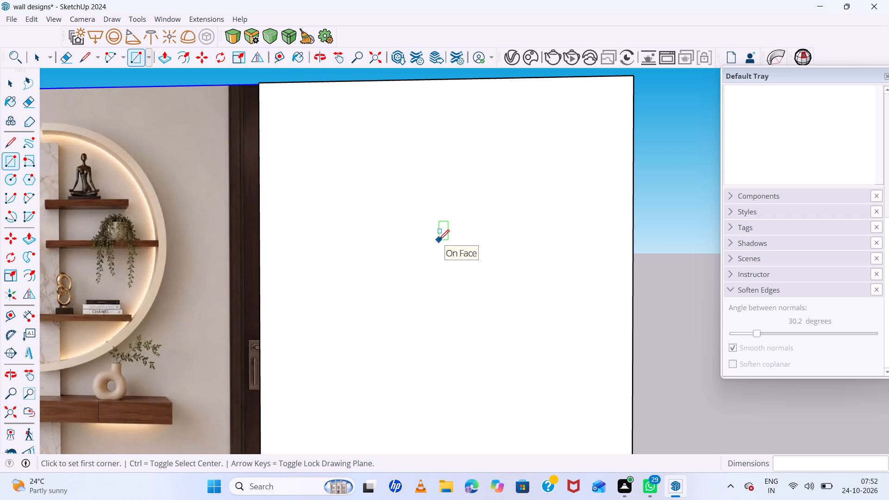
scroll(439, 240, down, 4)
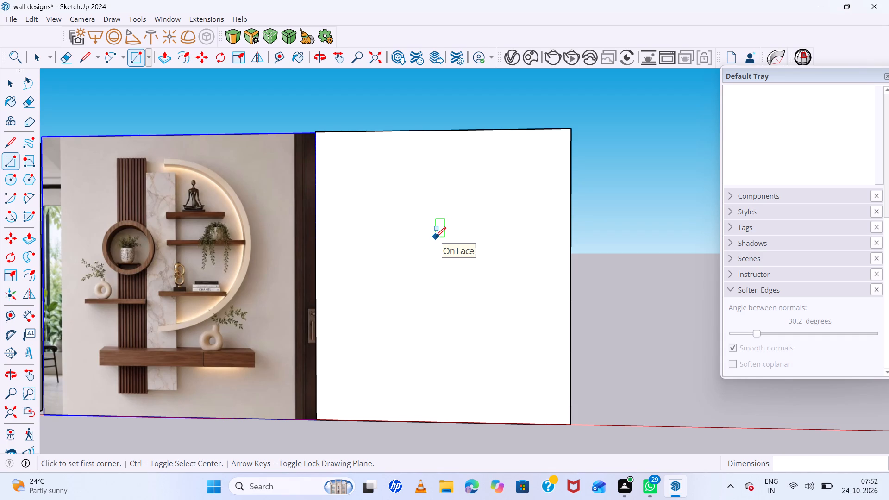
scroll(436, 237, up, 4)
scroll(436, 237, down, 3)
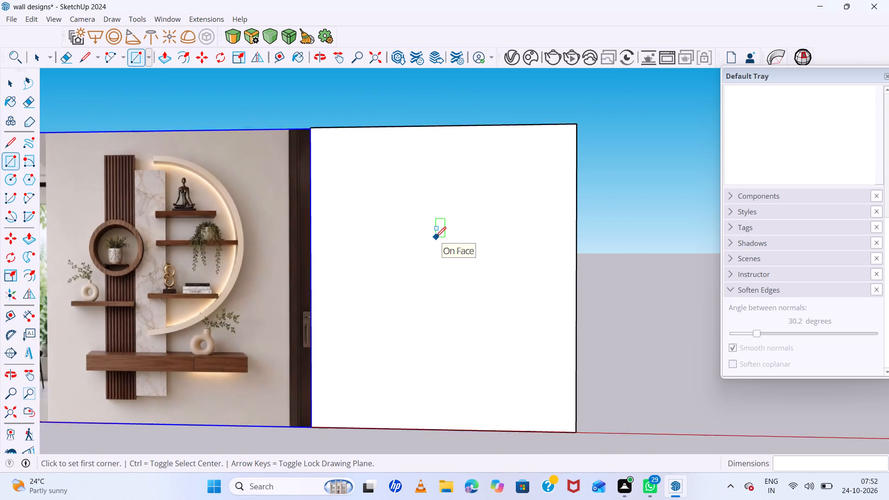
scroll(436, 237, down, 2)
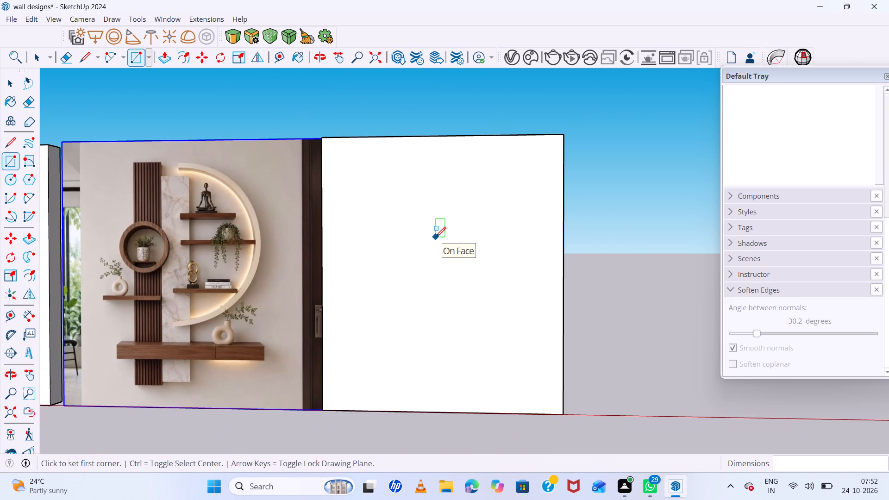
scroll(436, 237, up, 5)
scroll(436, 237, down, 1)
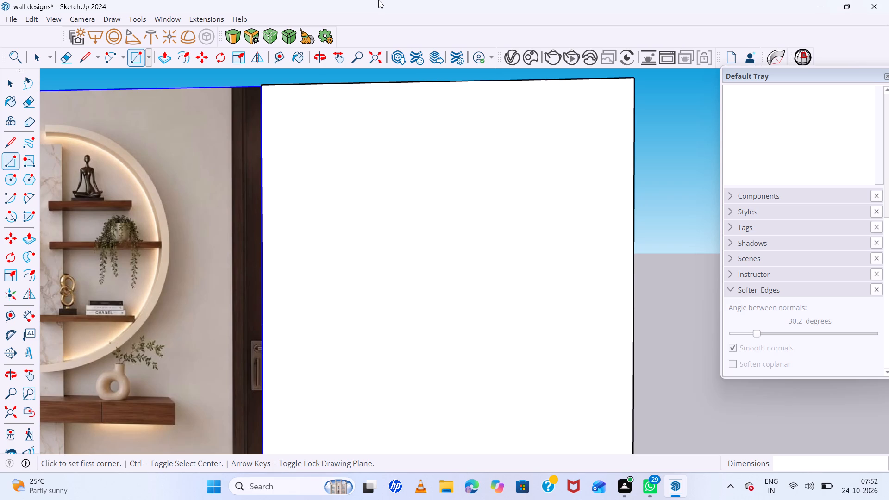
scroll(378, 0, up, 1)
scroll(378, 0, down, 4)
Push/Pull the new rectangle beside the reference image to a 9" thick wall.
scroll(385, 211, down, 6)
middle_drag(453, 269, 436, 401)
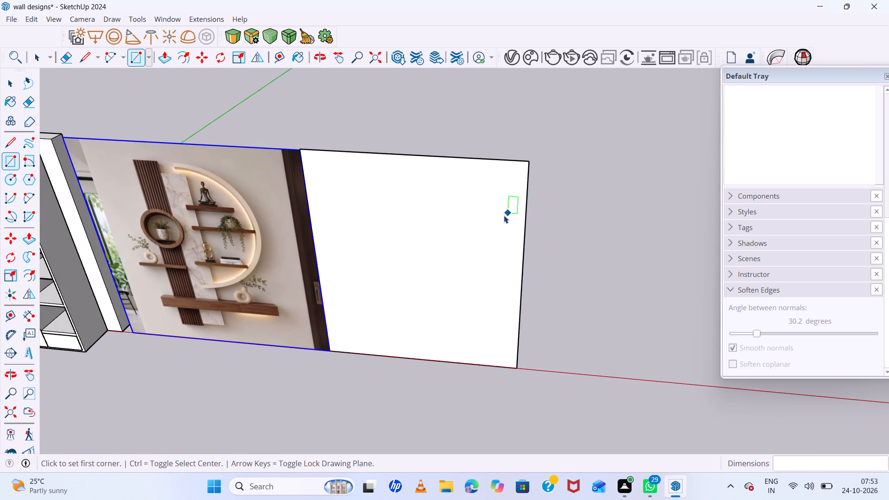
key(space)
click(502, 215)
key(p)
click(501, 210)
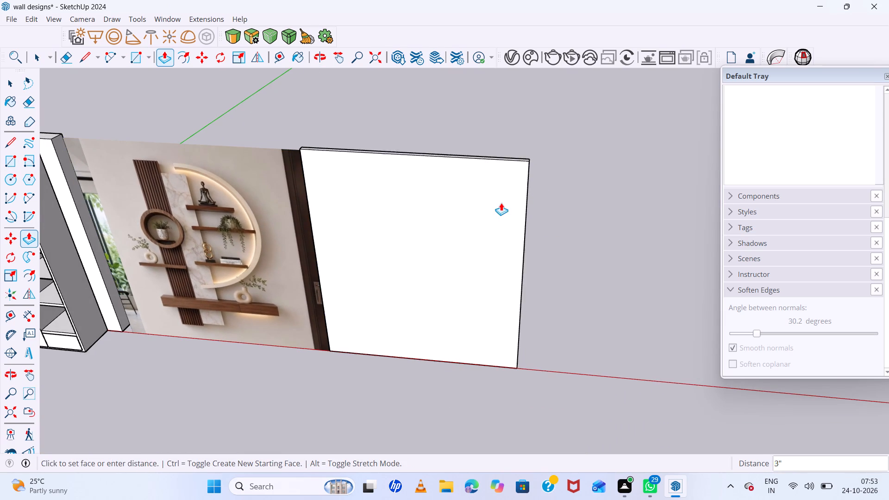
key(9)
key(Return)
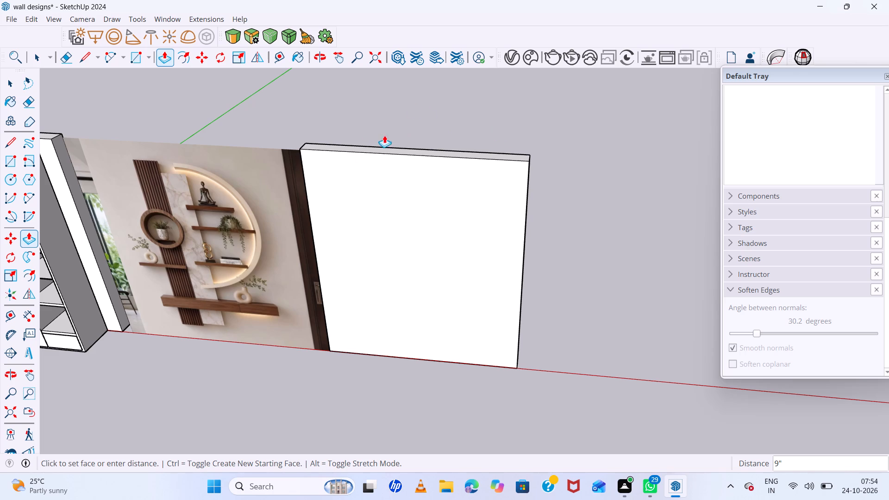
Select the new wall's front face together with its bounding edges.
scroll(404, 215, down, 7)
middle_drag(477, 262, 535, 263)
key(space)
double_click(398, 214)
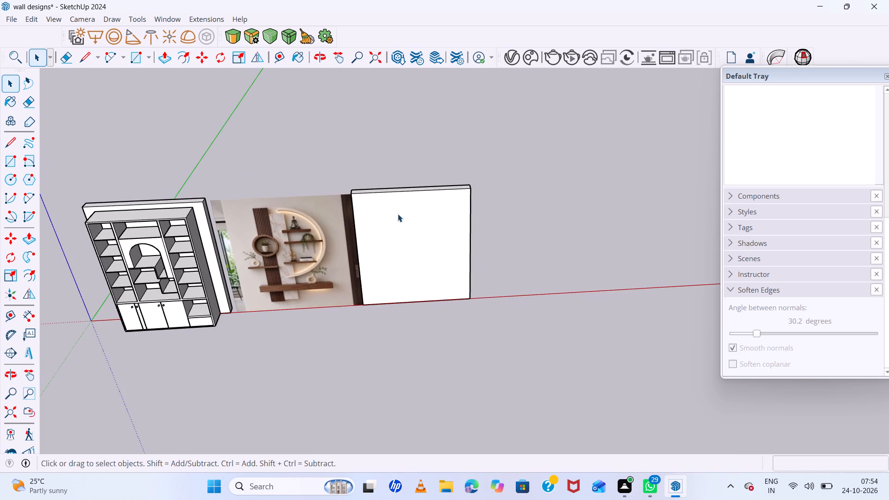
scroll(215, 289, up, 6)
scroll(219, 283, down, 7)
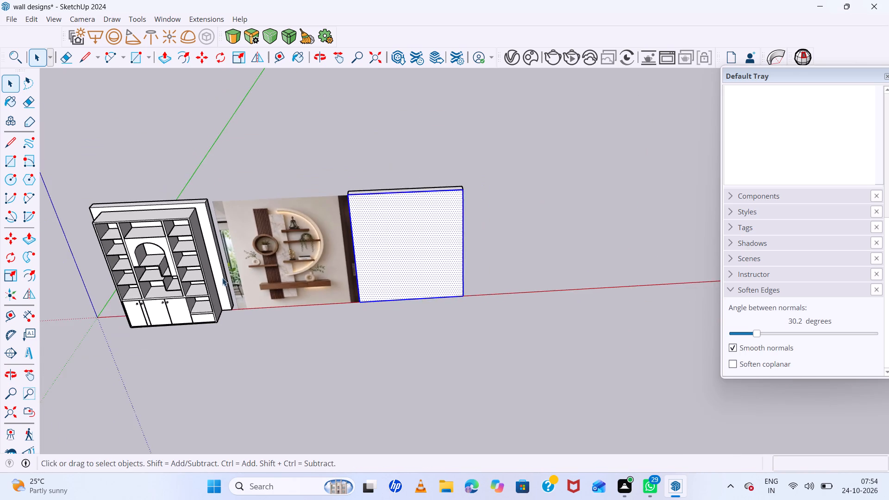
Paint the bookshelf's outermost lower cabinet door, farthest from the reference image, with the lightest pink from the Colors material collection.
scroll(222, 278, down, 6)
middle_drag(225, 278, 577, 168)
middle_click(623, 161)
middle_click(623, 161)
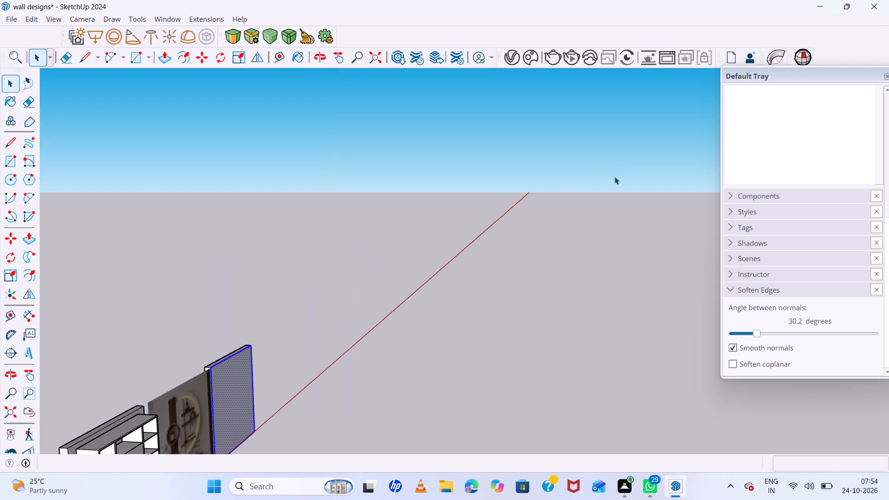
scroll(613, 179, up, 7)
scroll(613, 179, down, 14)
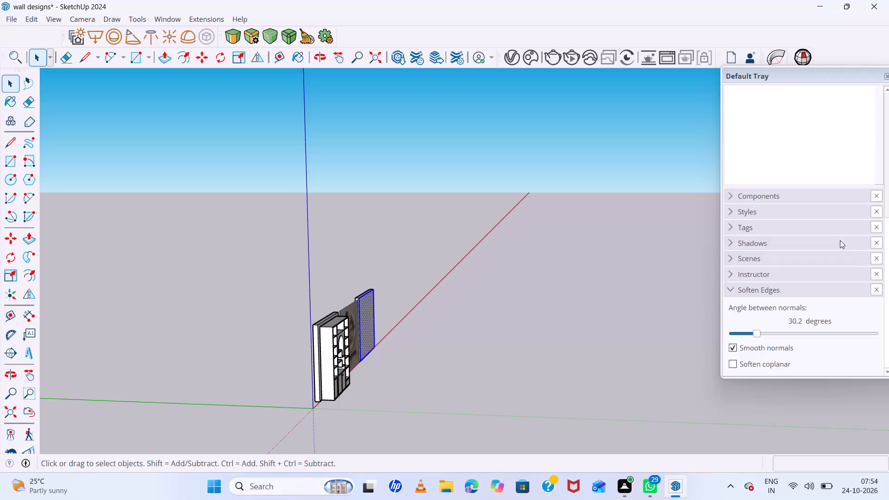
scroll(797, 200, up, 12)
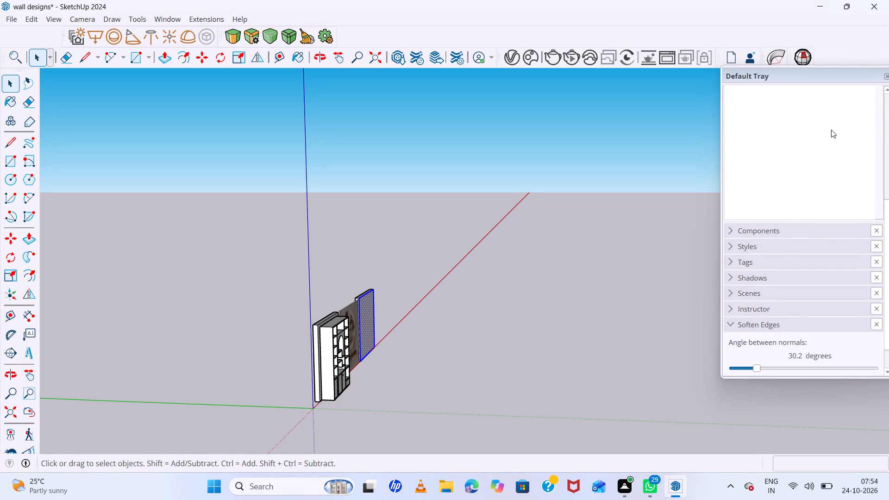
key(b)
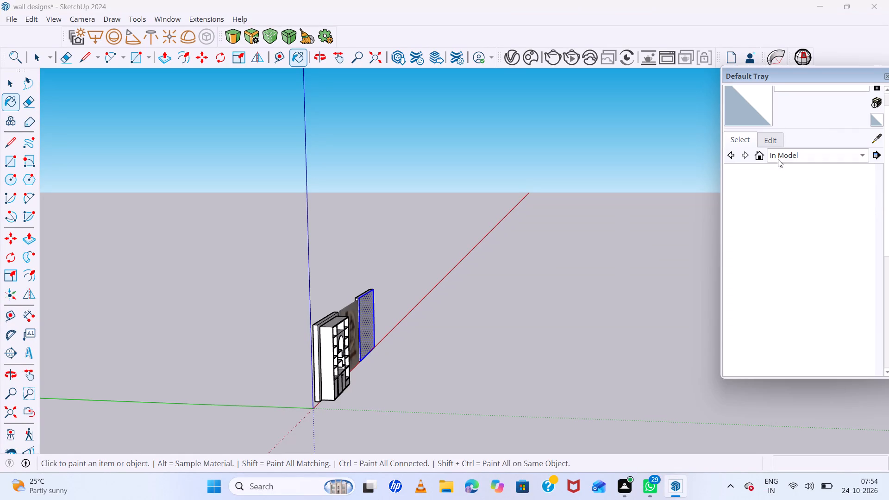
click(788, 151)
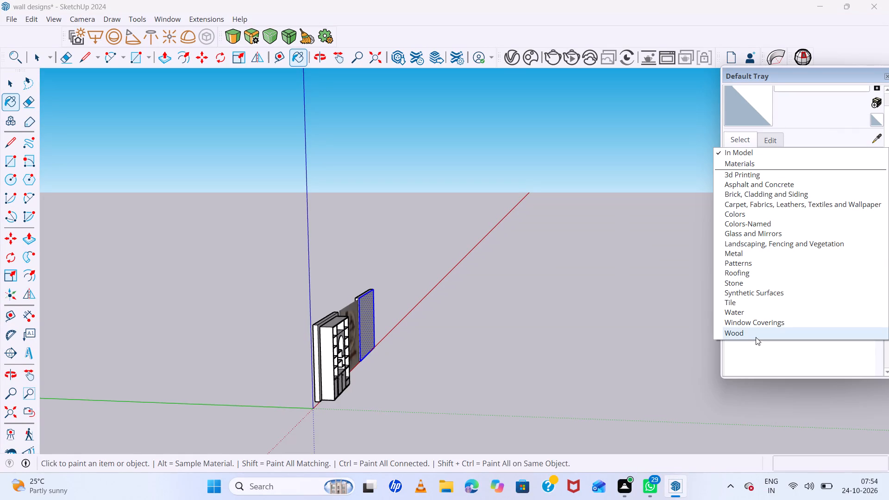
click(764, 210)
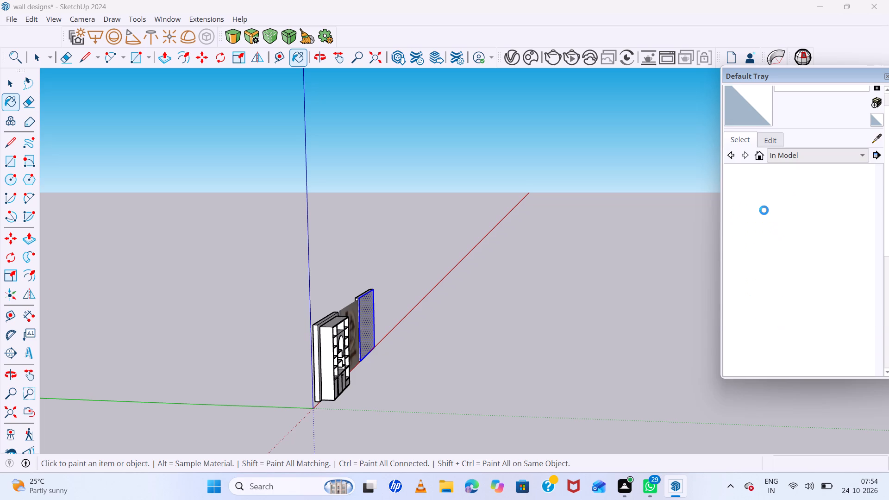
click(739, 183)
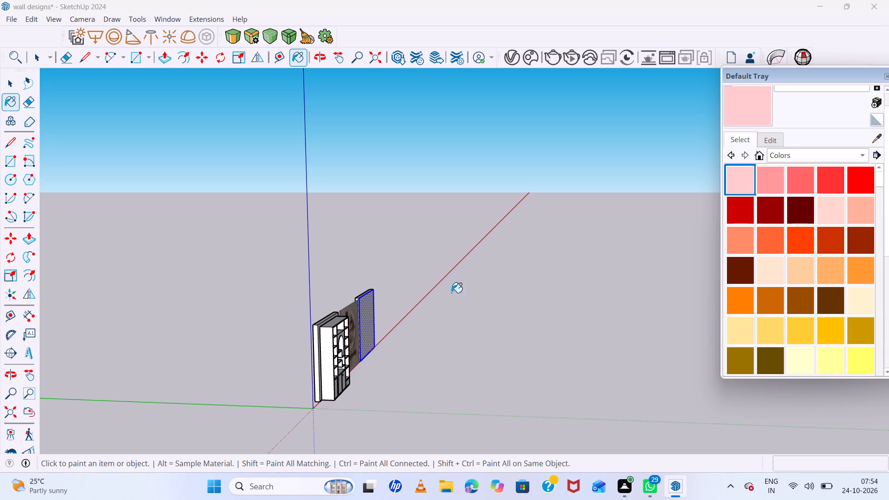
scroll(351, 350, up, 9)
middle_drag(334, 402, 267, 355)
scroll(289, 406, up, 5)
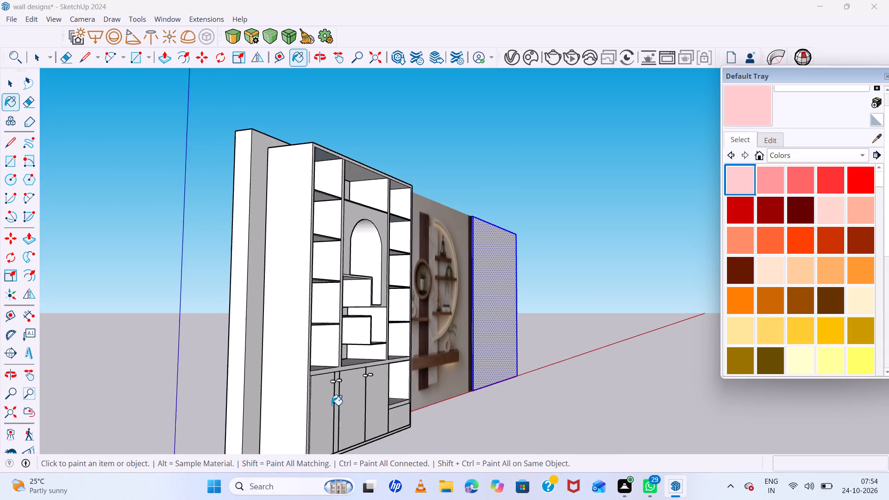
scroll(332, 405, up, 5)
click(310, 389)
Create a new dark grey material with RGB values 66, 67, 62.
scroll(310, 389, down, 5)
middle_drag(349, 414, 318, 418)
scroll(317, 416, up, 1)
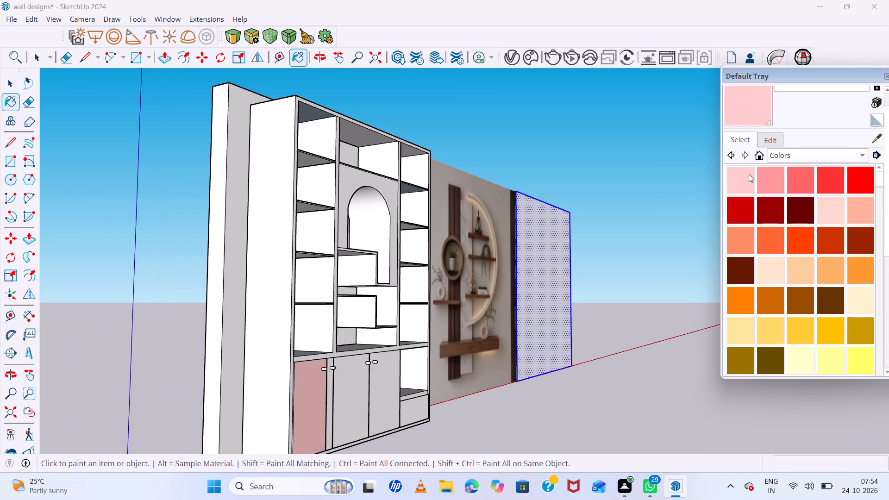
click(872, 104)
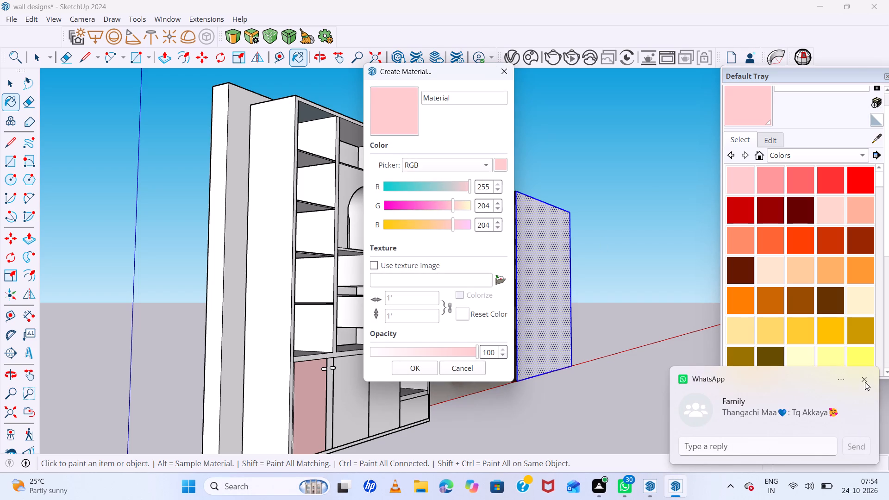
click(863, 378)
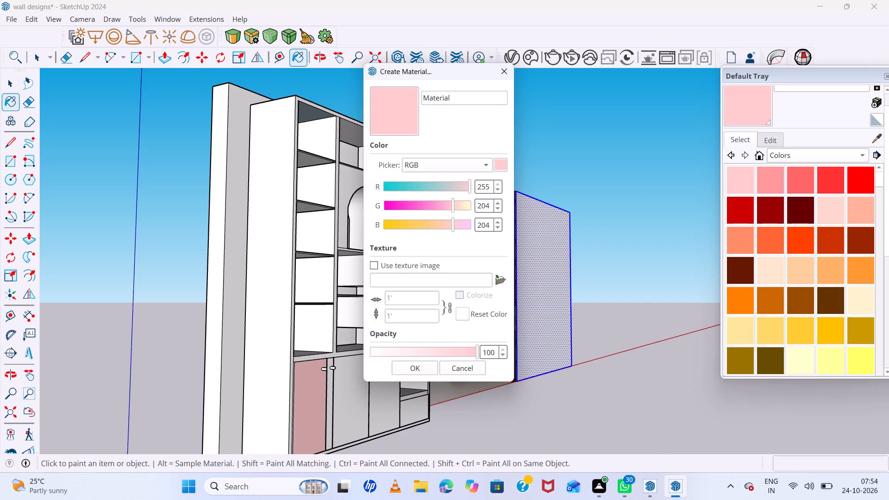
click(491, 186)
key(BackSpace)
key(BackSpace)
key(BackSpace)
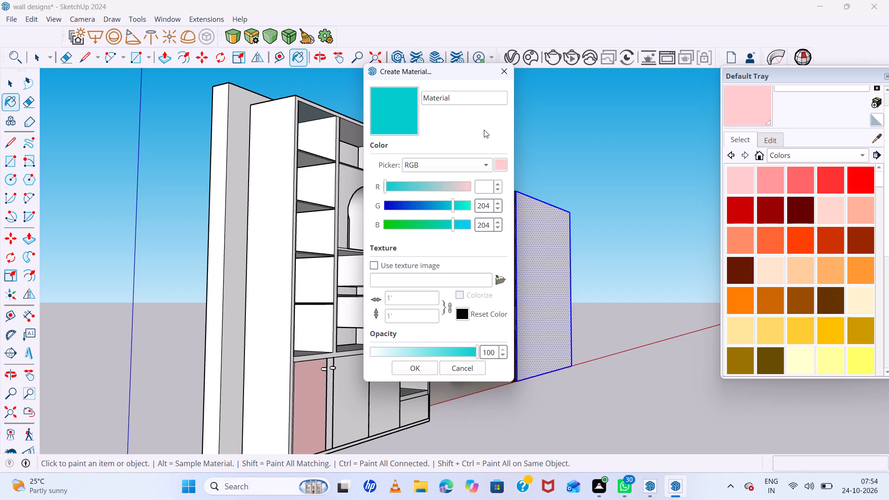
text(66)
key(6)
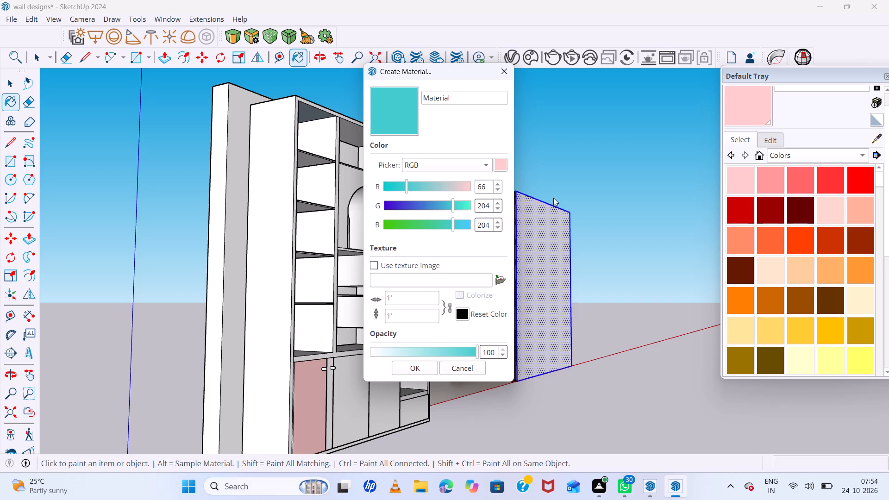
click(489, 207)
key(BackSpace)
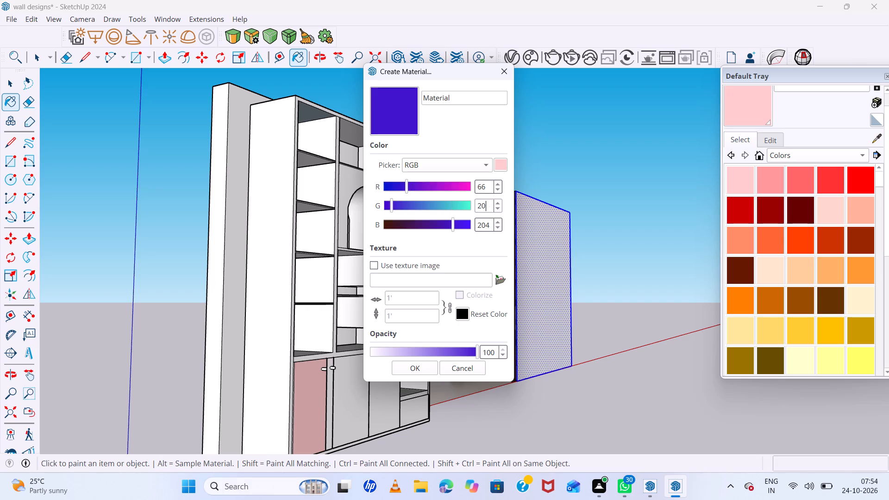
key(BackSpace)
key(BackSpace)
text(67)
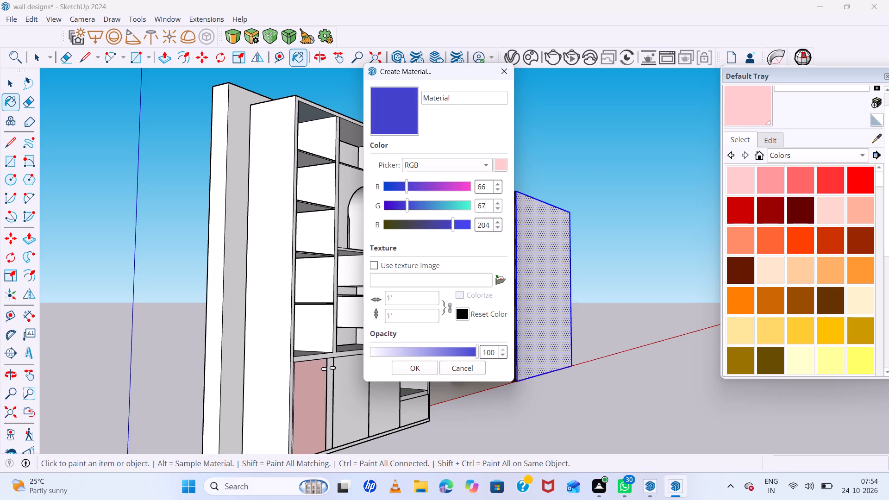
click(490, 224)
key(BackSpace)
key(BackSpace)
key(BackSpace)
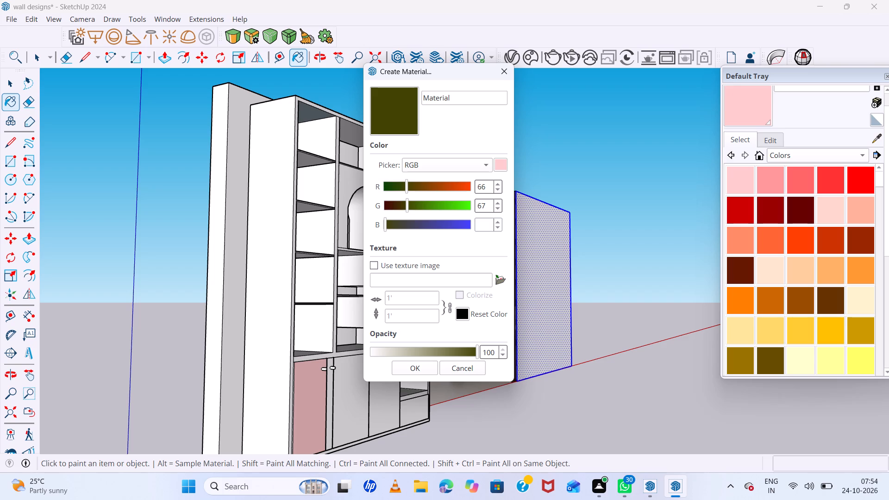
text(62)
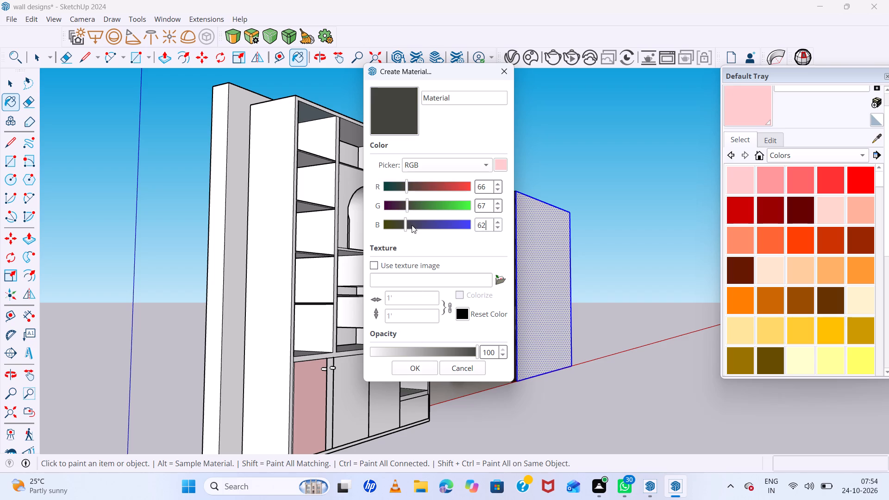
click(410, 367)
Paint all of the bookshelf's lower cabinet doors and the narrow strip between them with the new dark grey material.
click(307, 382)
scroll(355, 399, up, 7)
middle_drag(323, 414, 271, 421)
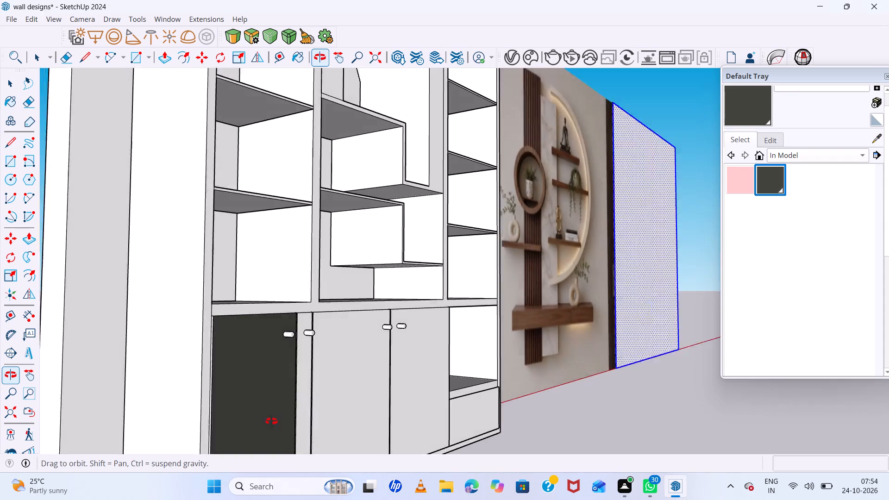
middle_drag(271, 421, 257, 422)
middle_click(257, 422)
scroll(287, 387, up, 6)
click(302, 361)
click(376, 355)
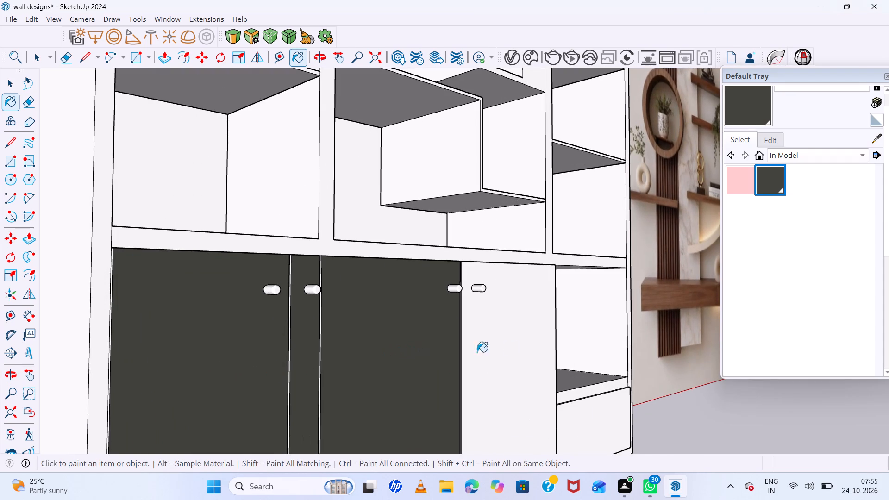
click(514, 350)
Paint the drawer front below the open lower shelf, beside the cabinet doors, with the same dark grey material.
scroll(382, 316, down, 14)
middle_drag(449, 358, 280, 411)
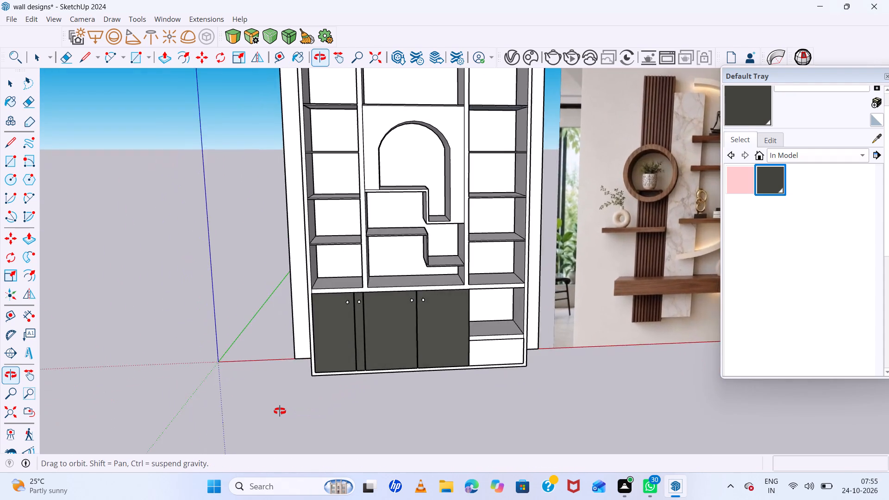
middle_drag(280, 411, 279, 391)
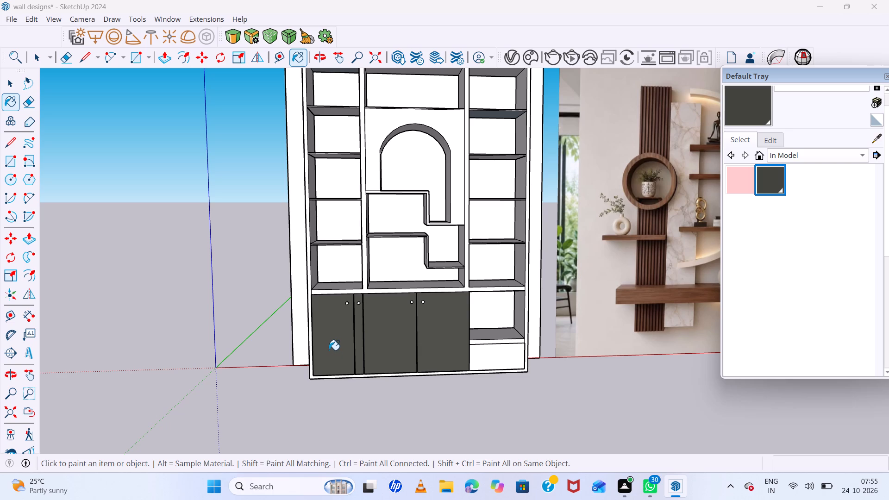
scroll(369, 370, down, 5)
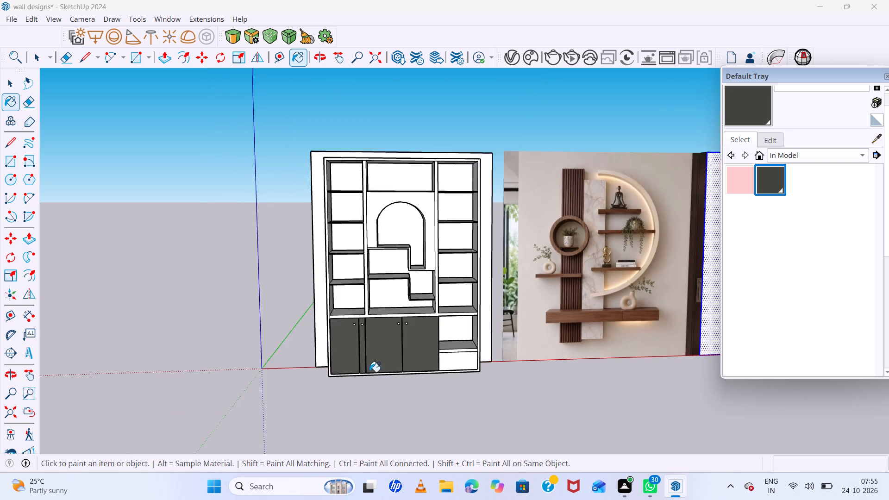
middle_drag(454, 391, 457, 375)
middle_click(457, 375)
scroll(456, 371, up, 7)
click(442, 356)
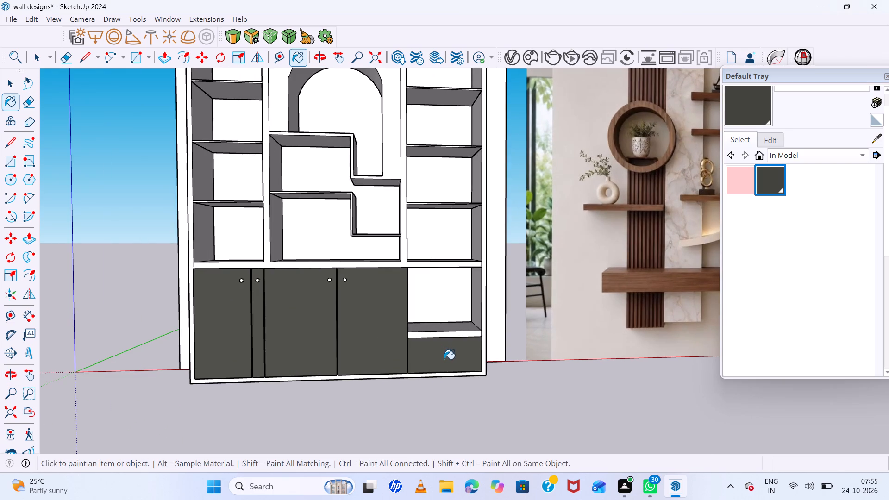
scroll(444, 359, up, 7)
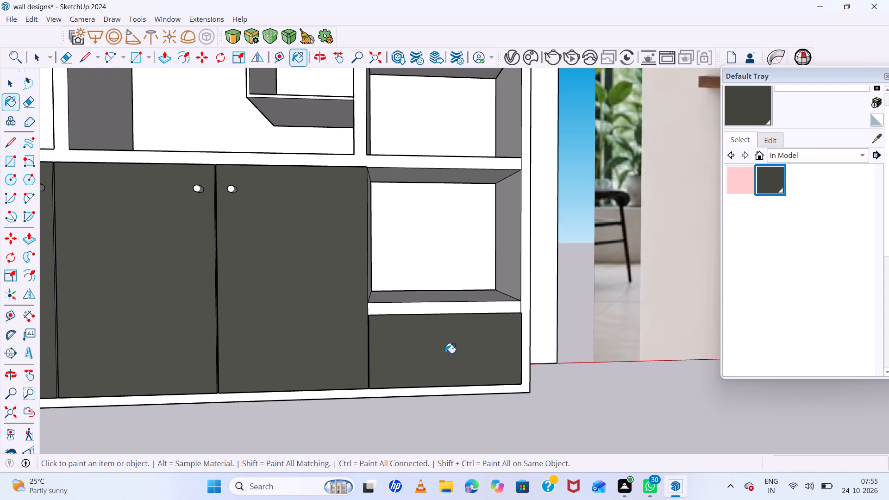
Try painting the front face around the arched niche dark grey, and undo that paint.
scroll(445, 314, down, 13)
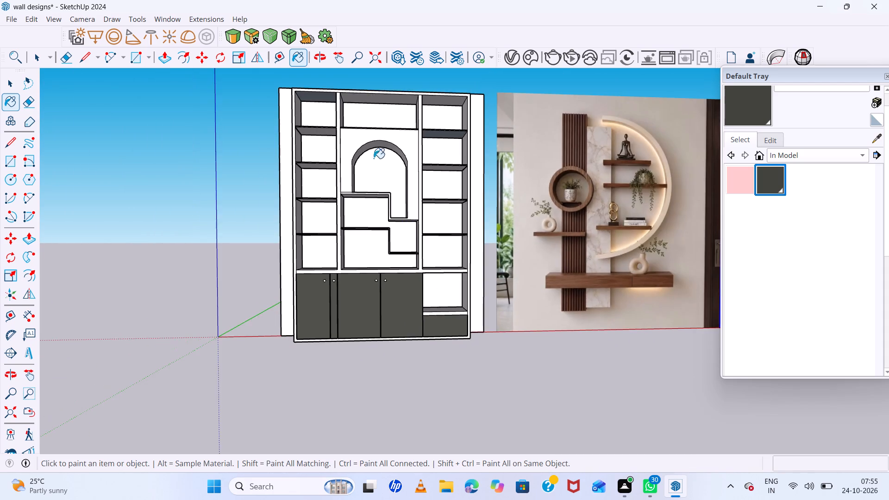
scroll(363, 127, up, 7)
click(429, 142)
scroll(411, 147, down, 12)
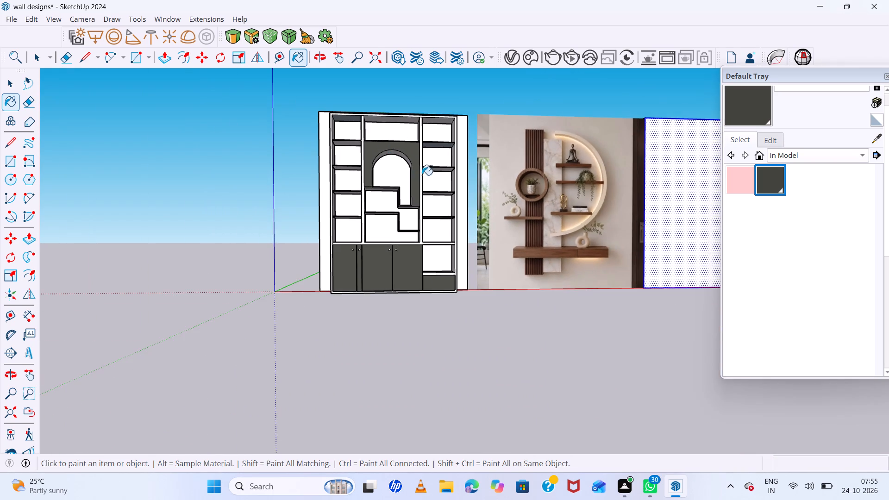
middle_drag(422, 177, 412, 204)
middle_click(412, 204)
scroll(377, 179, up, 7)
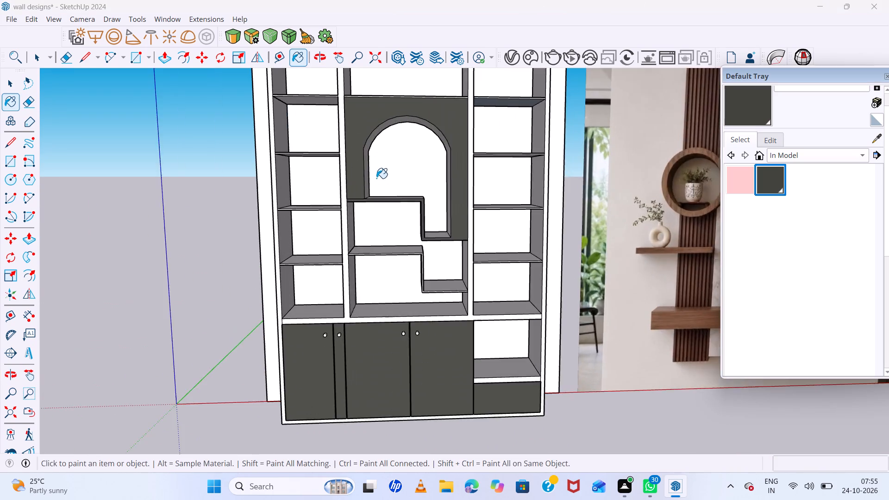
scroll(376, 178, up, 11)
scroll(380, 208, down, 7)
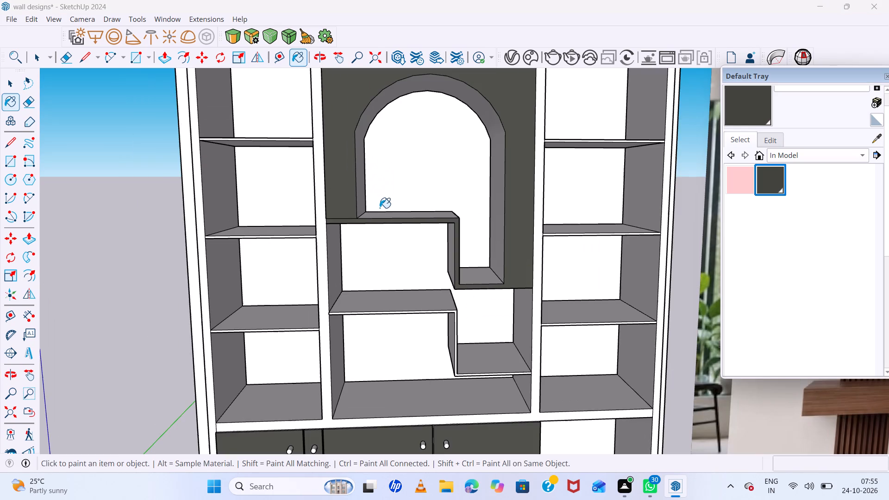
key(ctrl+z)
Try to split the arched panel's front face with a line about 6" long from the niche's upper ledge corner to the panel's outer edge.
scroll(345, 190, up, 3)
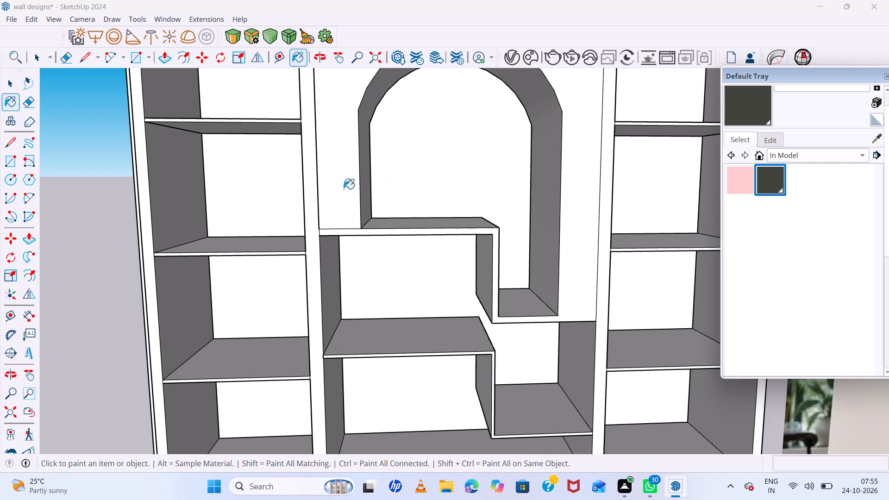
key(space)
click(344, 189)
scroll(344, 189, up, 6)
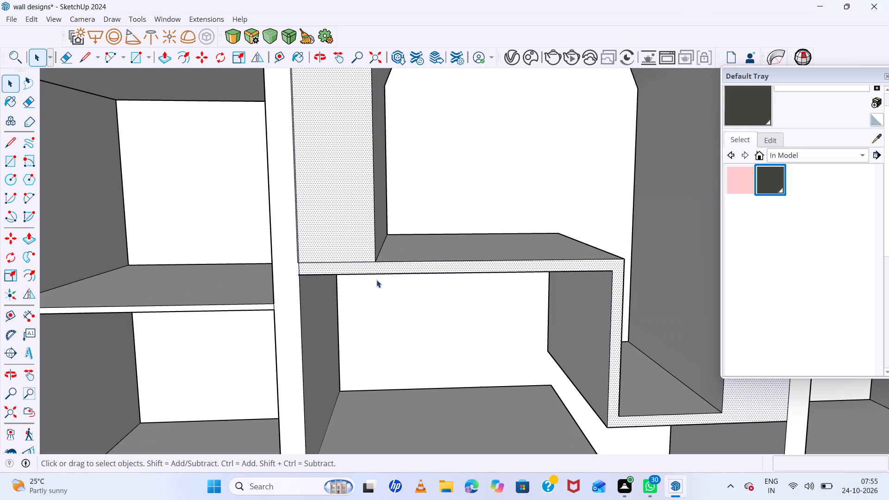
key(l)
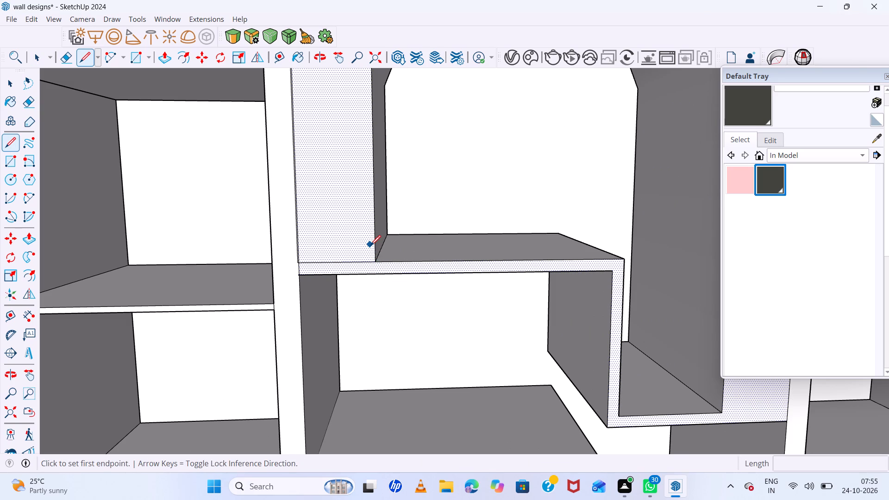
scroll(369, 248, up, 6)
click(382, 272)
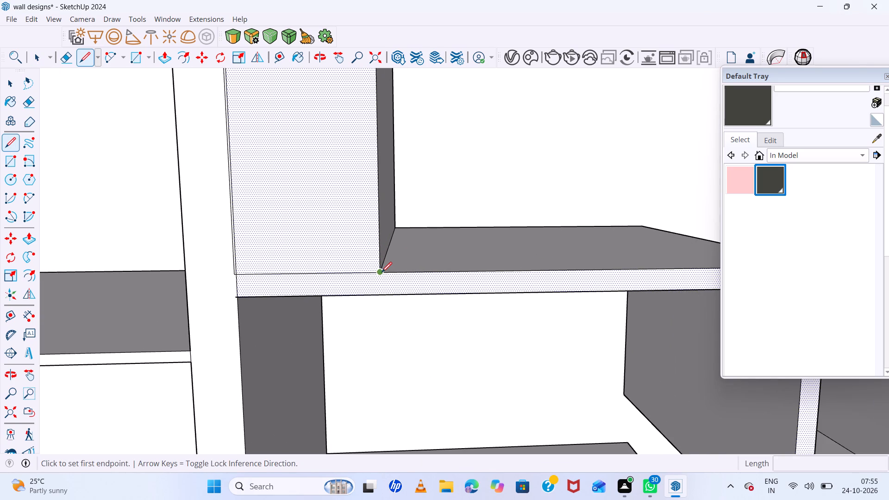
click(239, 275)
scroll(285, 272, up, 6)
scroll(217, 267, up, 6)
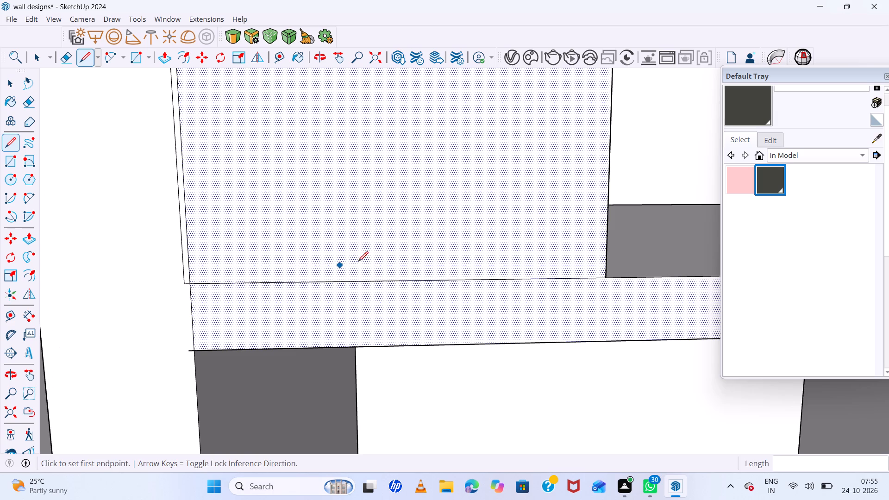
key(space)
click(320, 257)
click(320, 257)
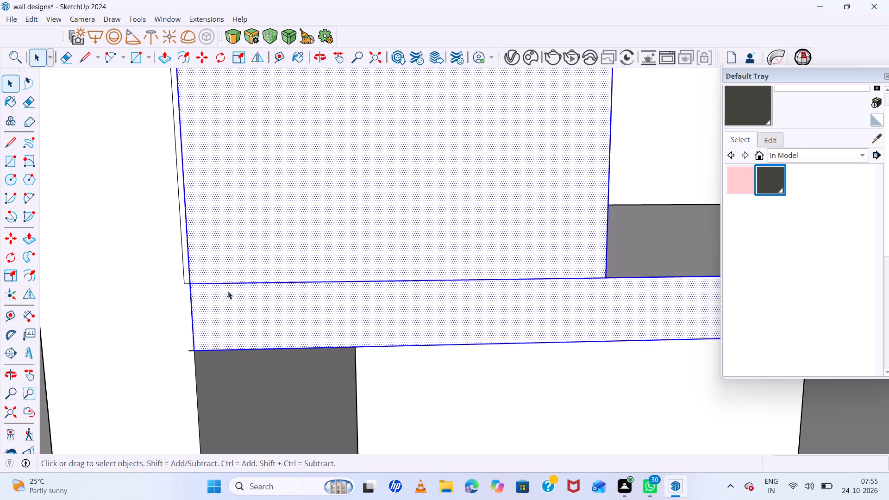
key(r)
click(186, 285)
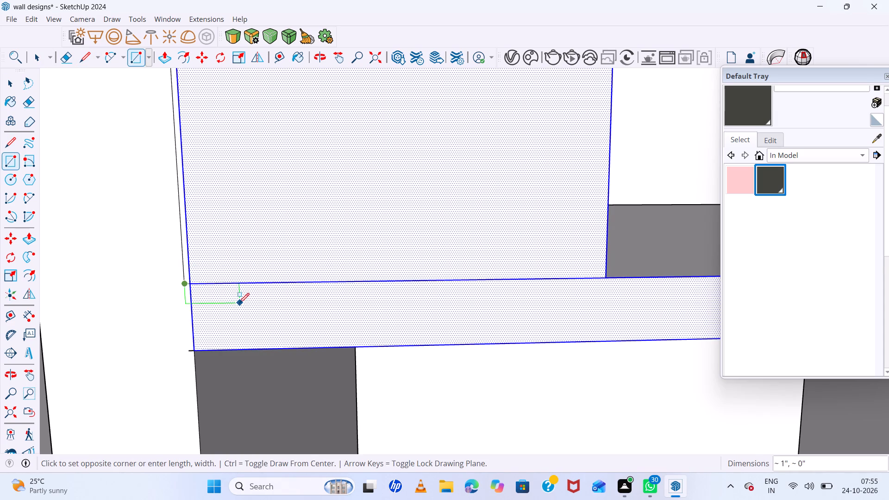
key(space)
Draw a rectangle about 6" by 1" on the ledge strip beneath the arched panel's side away from the reference image.
key(r)
click(192, 282)
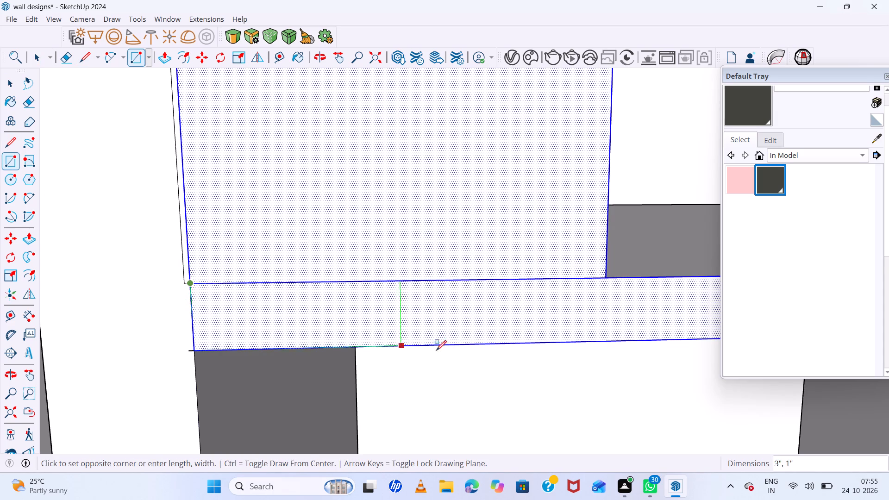
click(610, 341)
key(space)
click(436, 274)
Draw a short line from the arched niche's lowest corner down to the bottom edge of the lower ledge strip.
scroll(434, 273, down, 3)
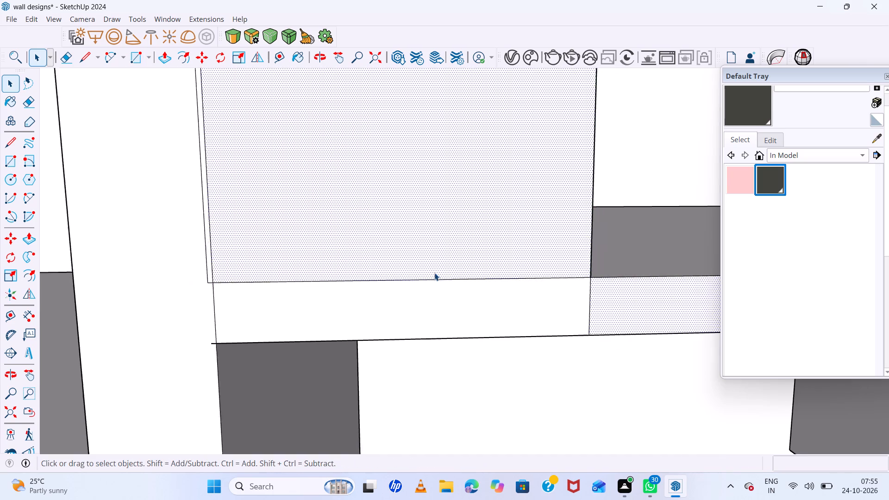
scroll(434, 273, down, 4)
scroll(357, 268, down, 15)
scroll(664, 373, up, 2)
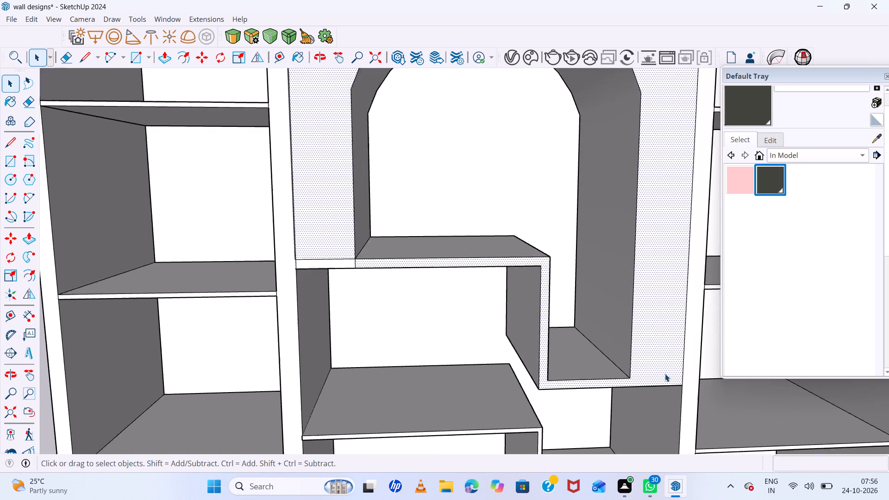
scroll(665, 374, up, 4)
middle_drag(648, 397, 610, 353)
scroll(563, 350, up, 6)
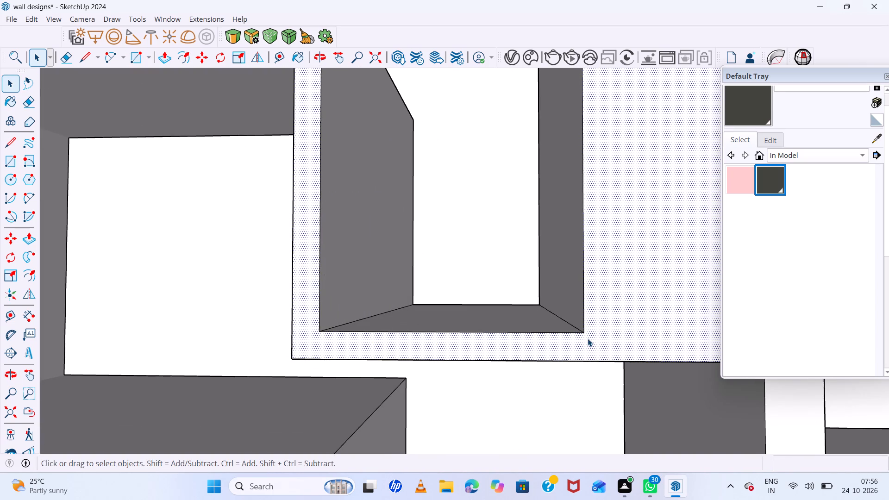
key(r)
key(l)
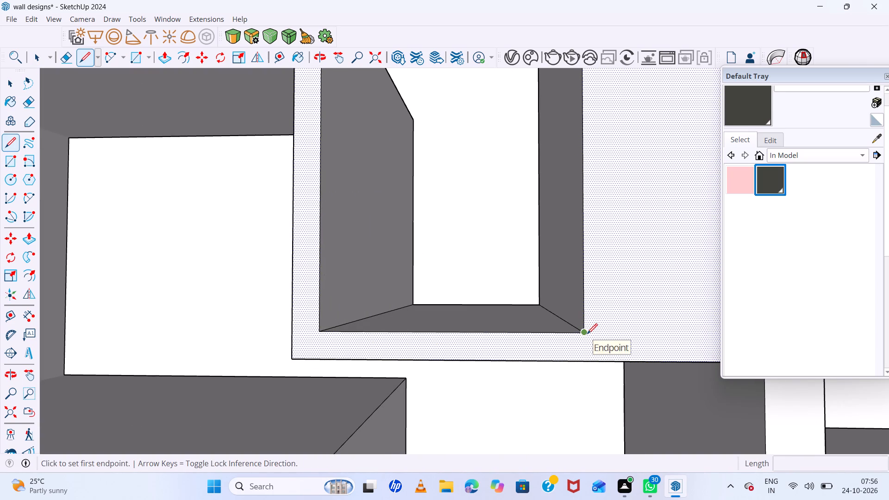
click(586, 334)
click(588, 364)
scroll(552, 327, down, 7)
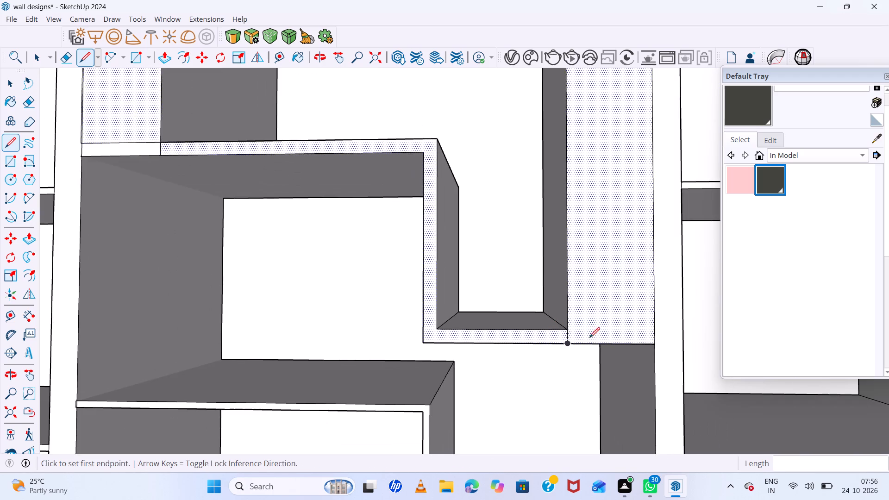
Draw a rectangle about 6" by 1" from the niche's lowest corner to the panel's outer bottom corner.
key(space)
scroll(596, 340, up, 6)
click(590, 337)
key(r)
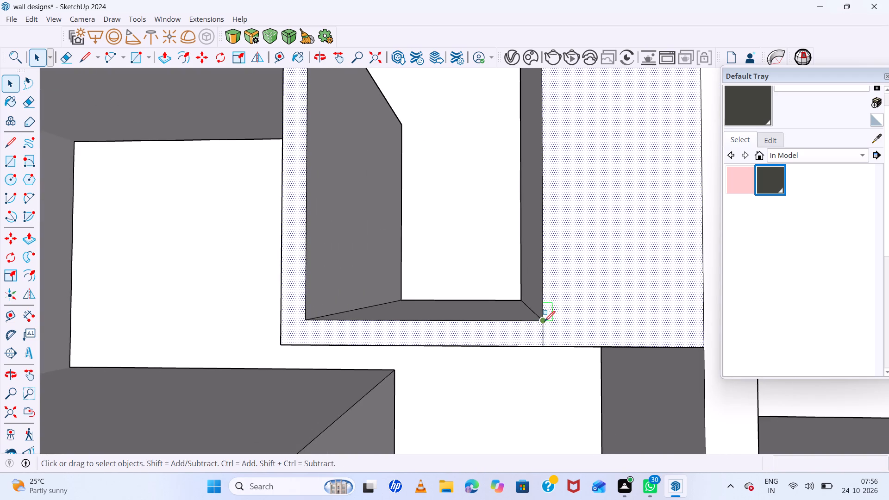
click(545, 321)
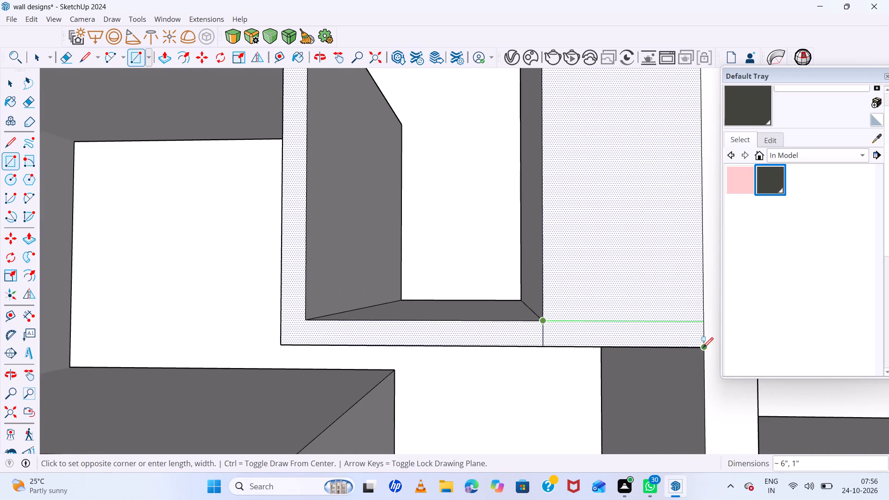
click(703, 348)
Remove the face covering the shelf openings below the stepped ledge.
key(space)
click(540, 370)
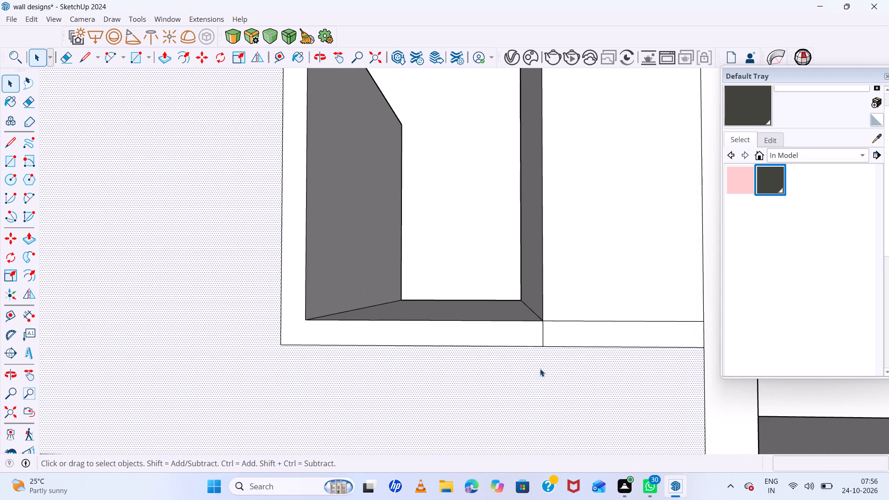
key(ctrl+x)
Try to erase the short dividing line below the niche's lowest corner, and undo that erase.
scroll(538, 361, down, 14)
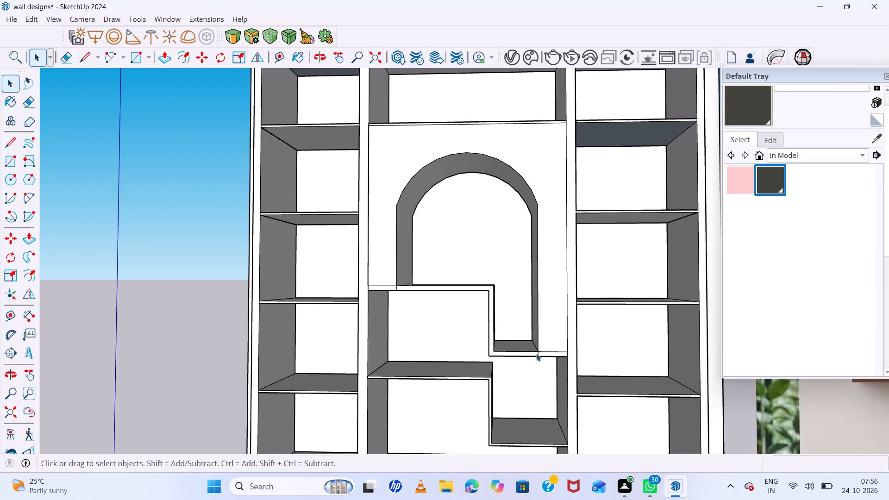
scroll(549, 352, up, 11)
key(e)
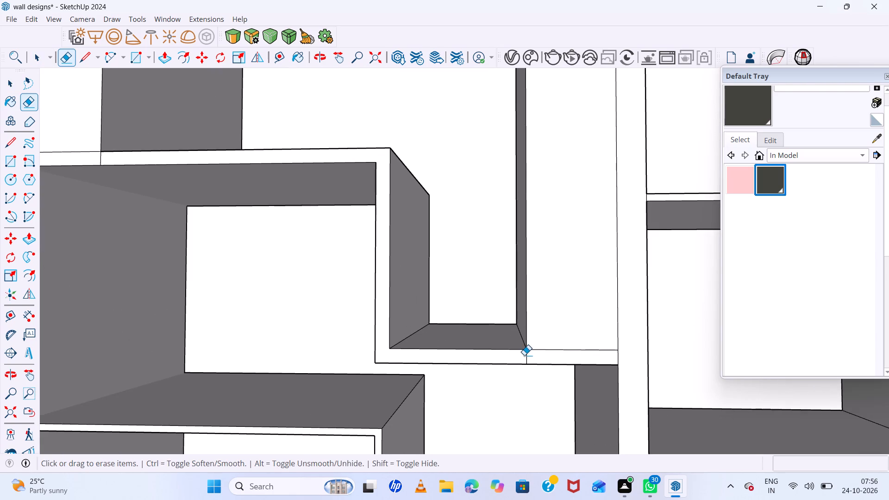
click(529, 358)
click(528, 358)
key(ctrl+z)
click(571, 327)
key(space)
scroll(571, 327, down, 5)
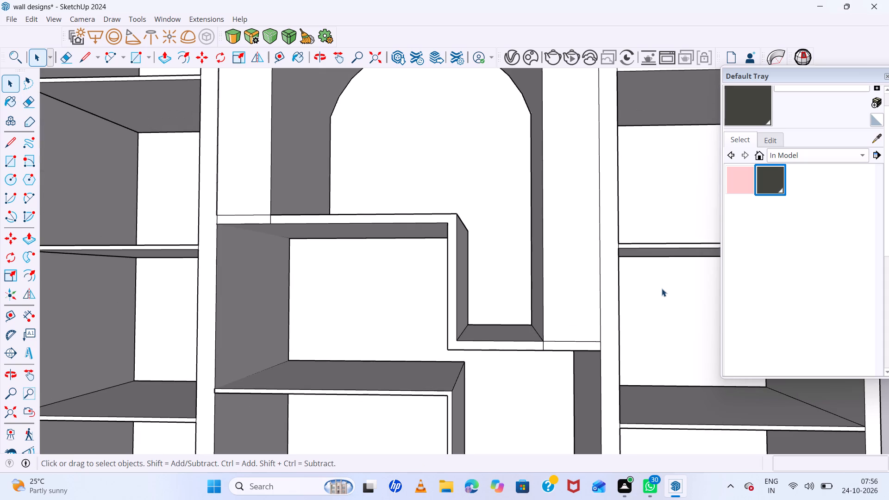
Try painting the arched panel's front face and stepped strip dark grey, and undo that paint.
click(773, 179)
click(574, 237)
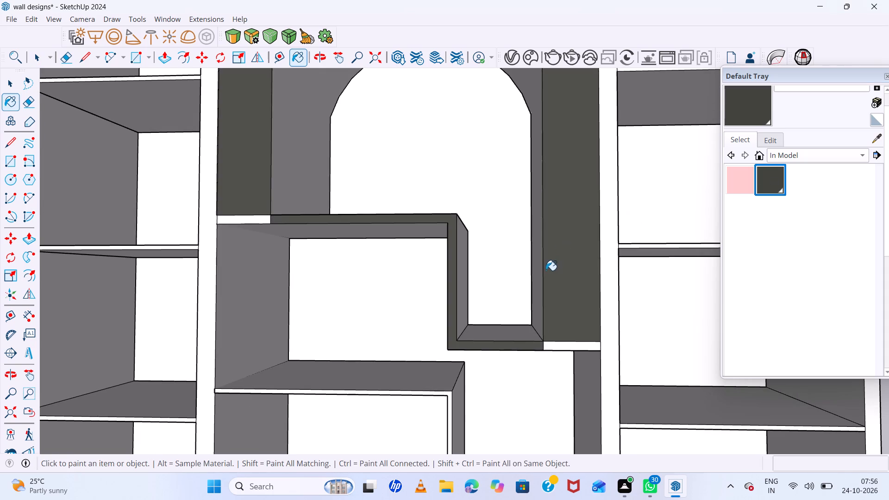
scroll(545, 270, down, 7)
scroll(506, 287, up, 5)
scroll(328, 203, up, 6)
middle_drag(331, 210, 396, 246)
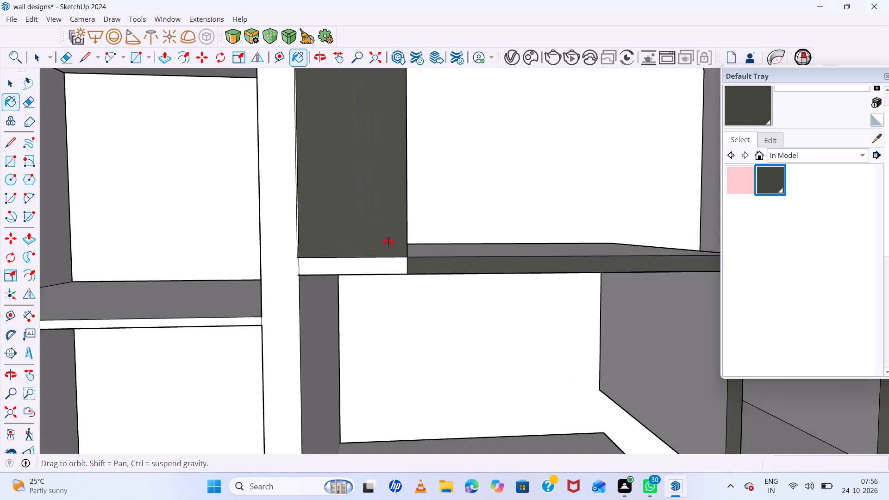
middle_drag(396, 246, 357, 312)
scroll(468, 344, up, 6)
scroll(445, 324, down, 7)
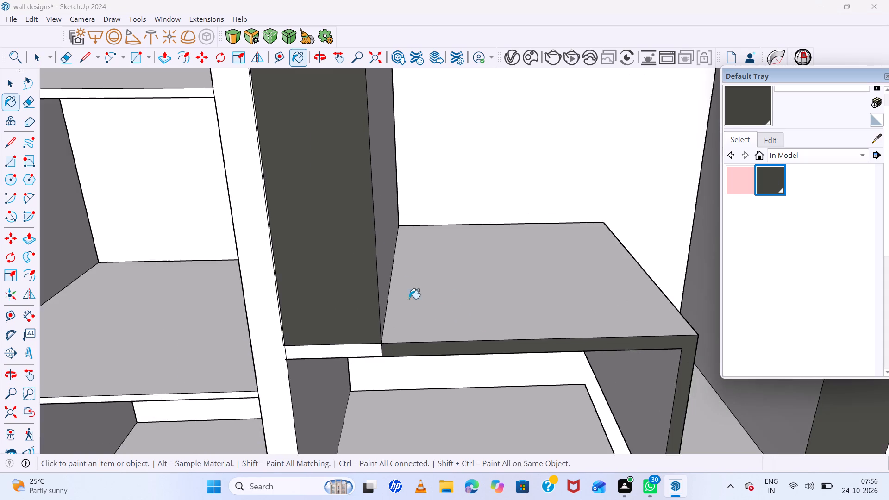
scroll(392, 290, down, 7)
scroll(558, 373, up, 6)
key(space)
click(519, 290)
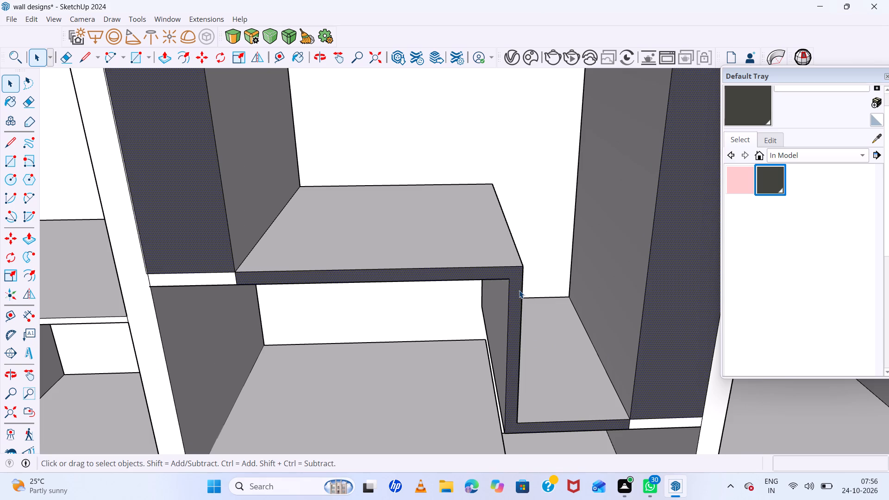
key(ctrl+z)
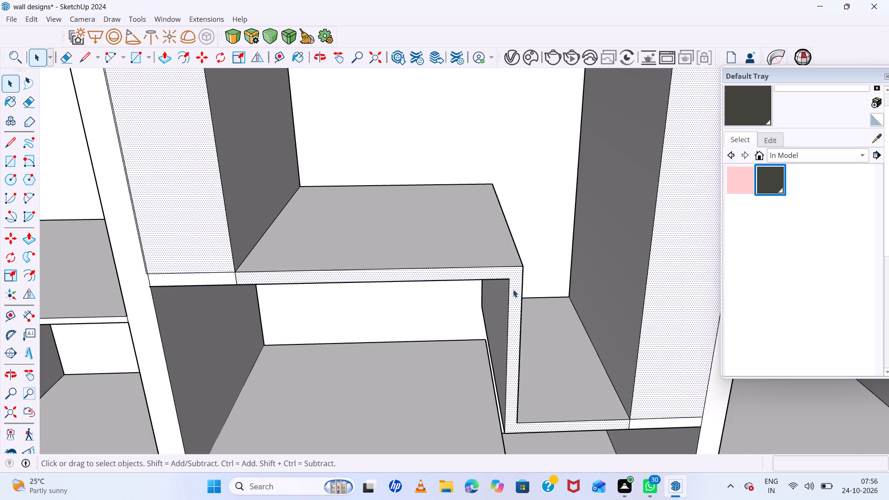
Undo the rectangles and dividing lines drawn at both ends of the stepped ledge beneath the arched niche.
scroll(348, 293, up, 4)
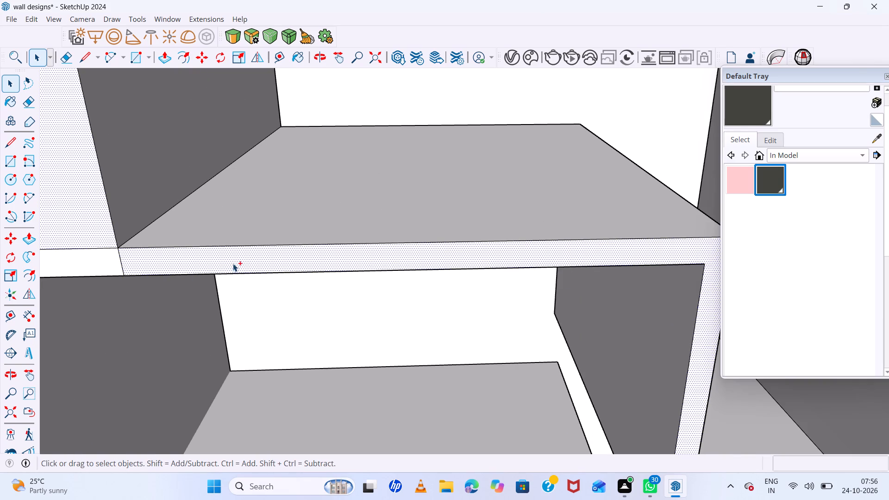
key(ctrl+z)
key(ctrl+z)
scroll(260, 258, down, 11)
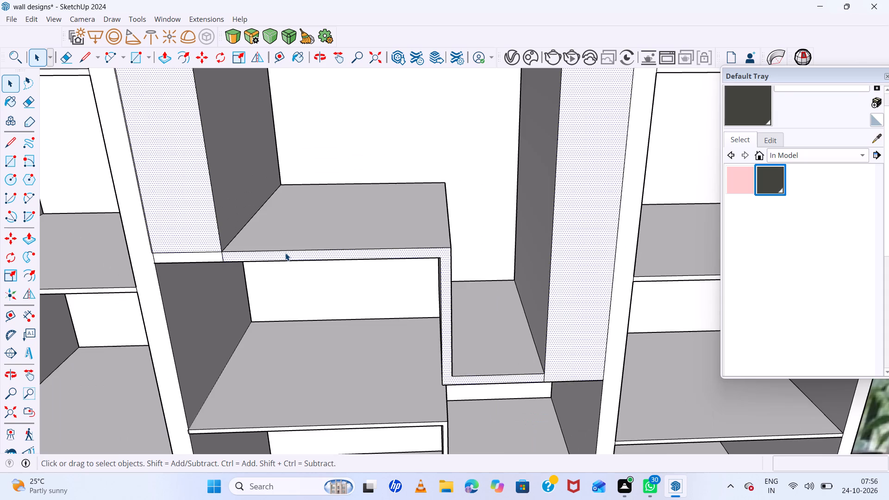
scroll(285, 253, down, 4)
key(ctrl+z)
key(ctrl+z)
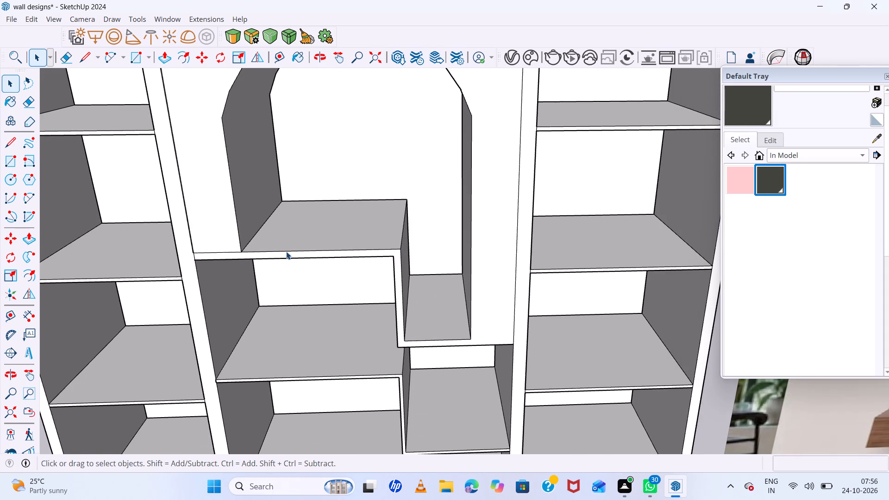
Draw a rectangle about 2' 3" by 1" along the whole upper ledge strip beneath the arched niche.
scroll(324, 253, down, 6)
middle_drag(324, 253, 320, 192)
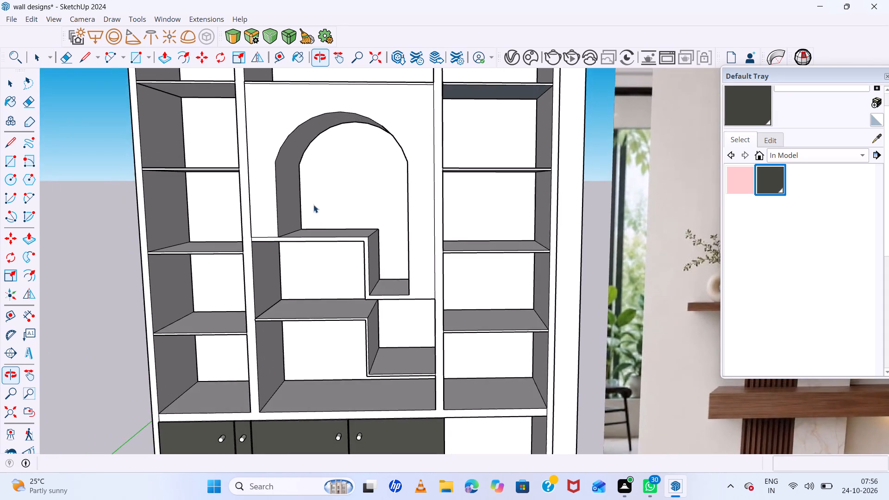
scroll(283, 227, up, 11)
click(269, 257)
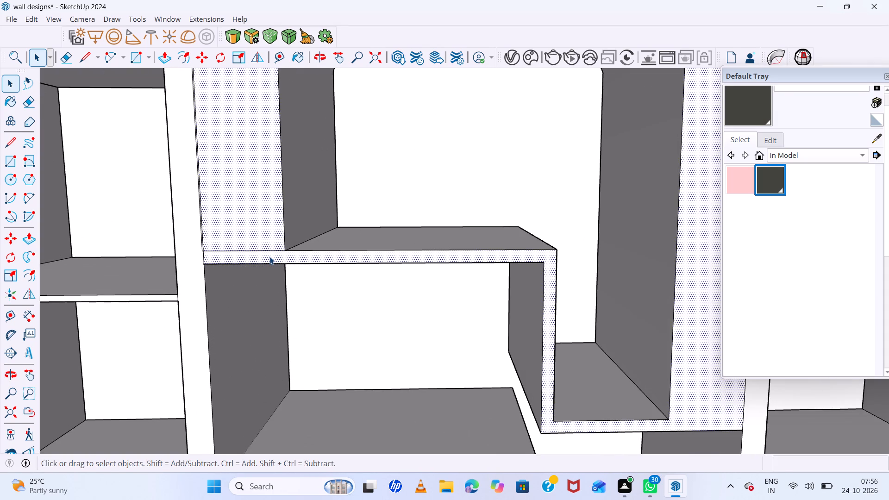
key(r)
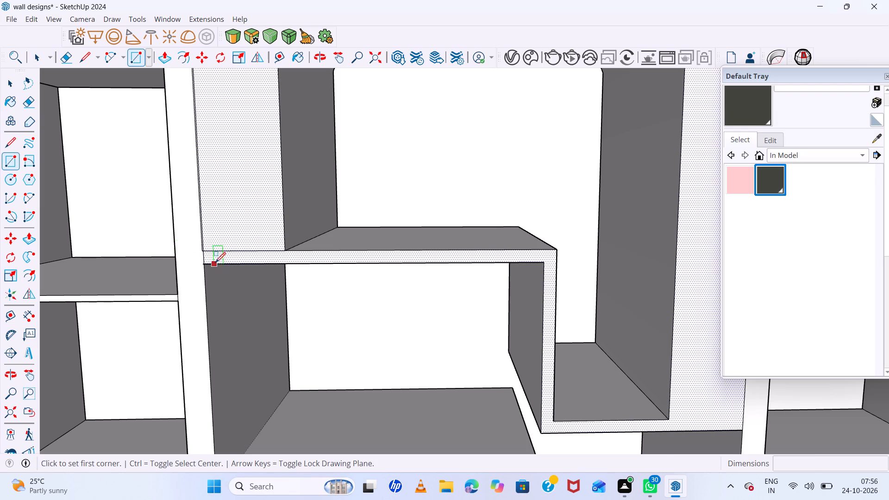
scroll(216, 262, up, 18)
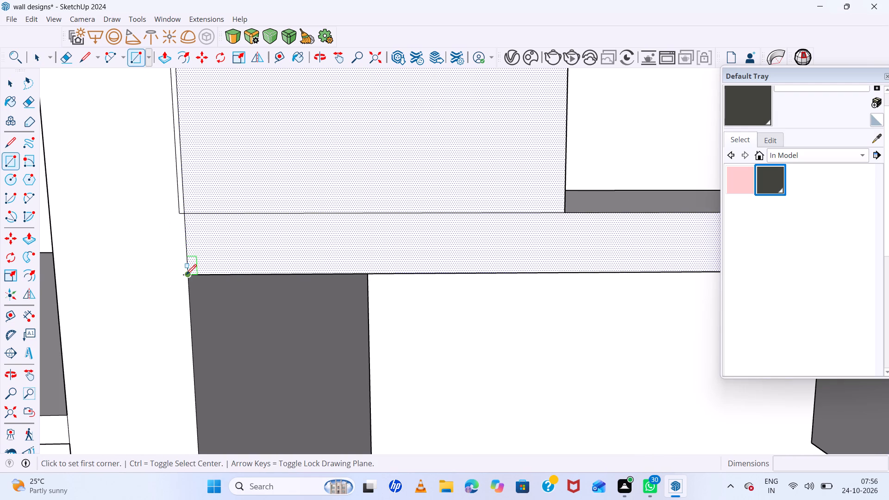
click(186, 275)
scroll(194, 224, down, 12)
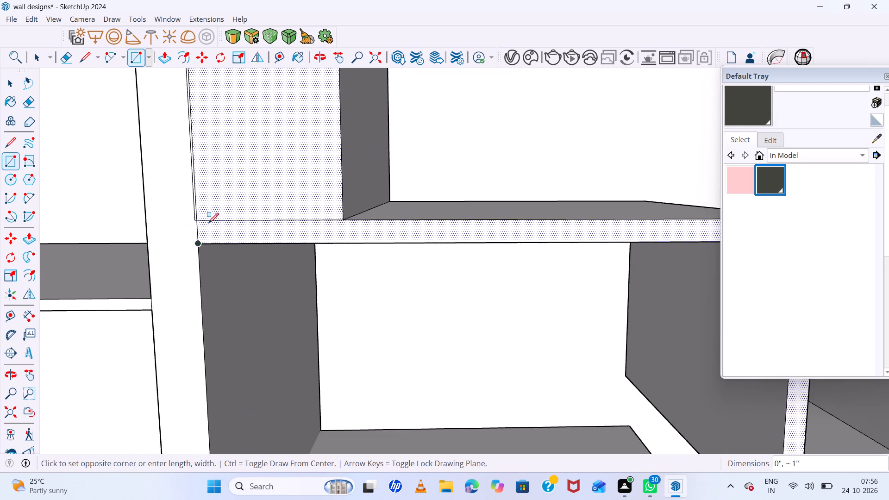
scroll(208, 223, down, 12)
scroll(463, 223, up, 6)
scroll(390, 224, up, 6)
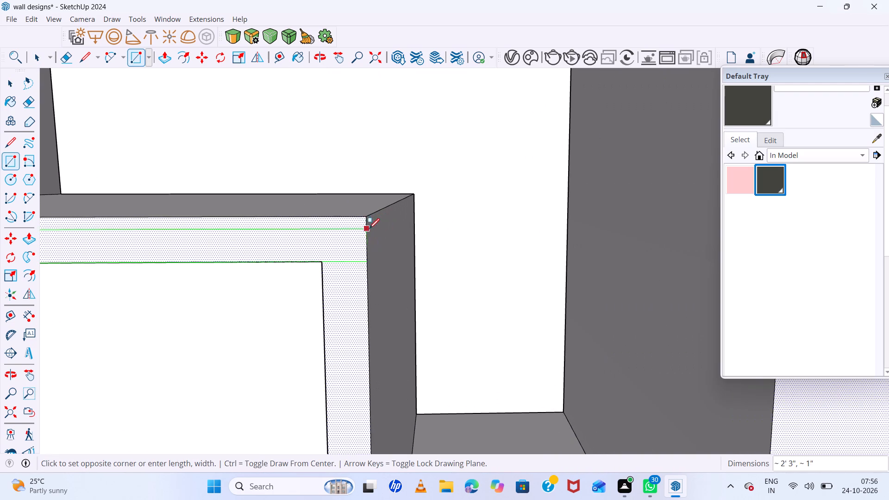
click(366, 220)
Draw rectangles about 1' 2" by 1" on the ledge's vertical strip and 10" by 1" on its lower strip.
scroll(361, 222, down, 11)
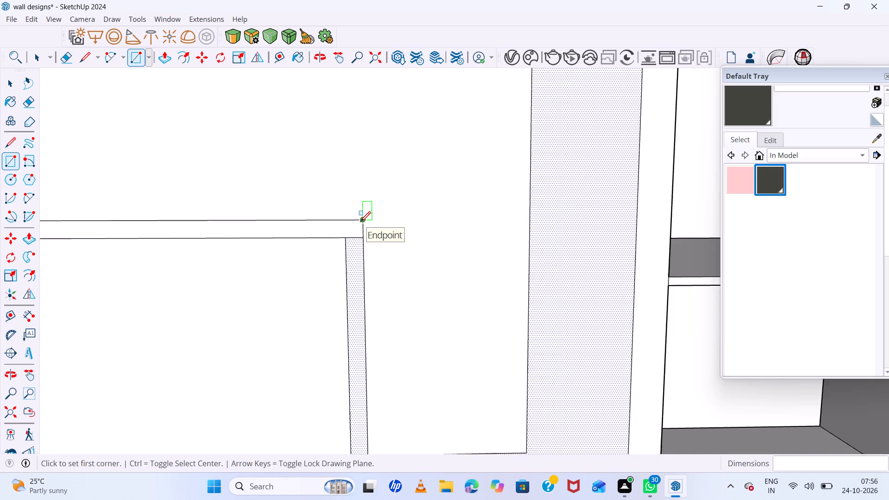
scroll(360, 222, down, 1)
scroll(349, 247, up, 5)
double_click(349, 230)
scroll(381, 250, down, 2)
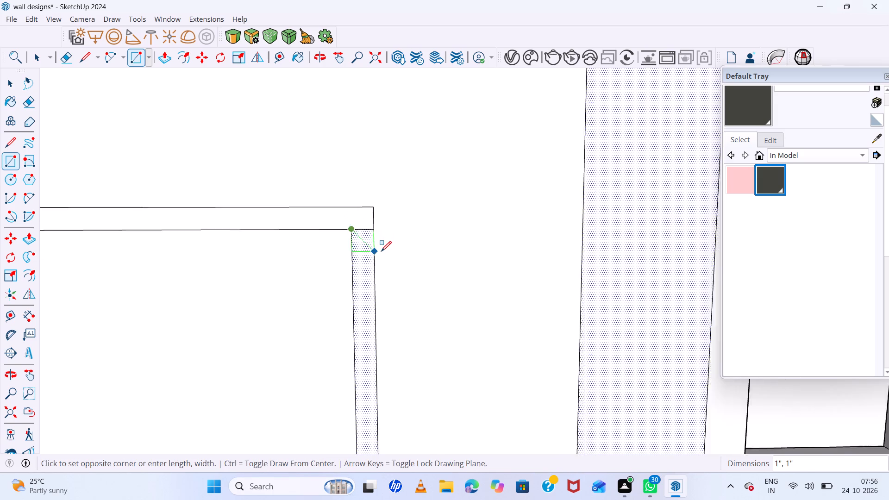
scroll(381, 251, down, 11)
scroll(388, 339, up, 7)
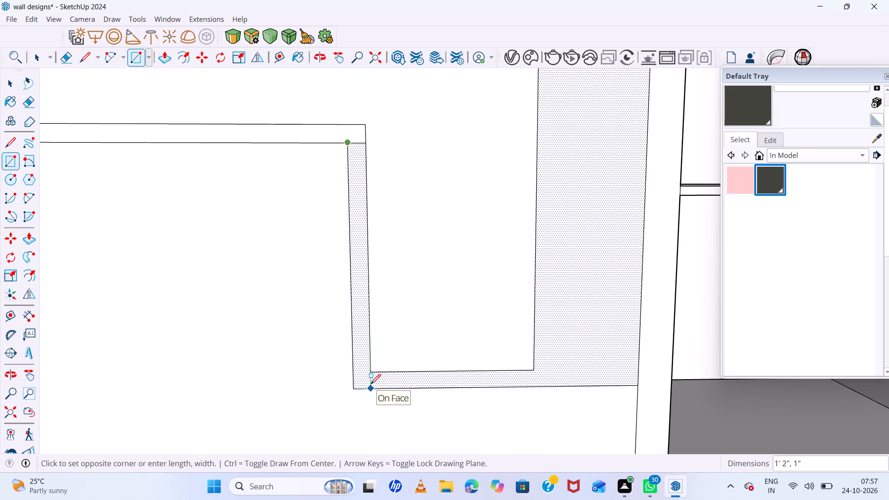
click(370, 386)
double_click(372, 387)
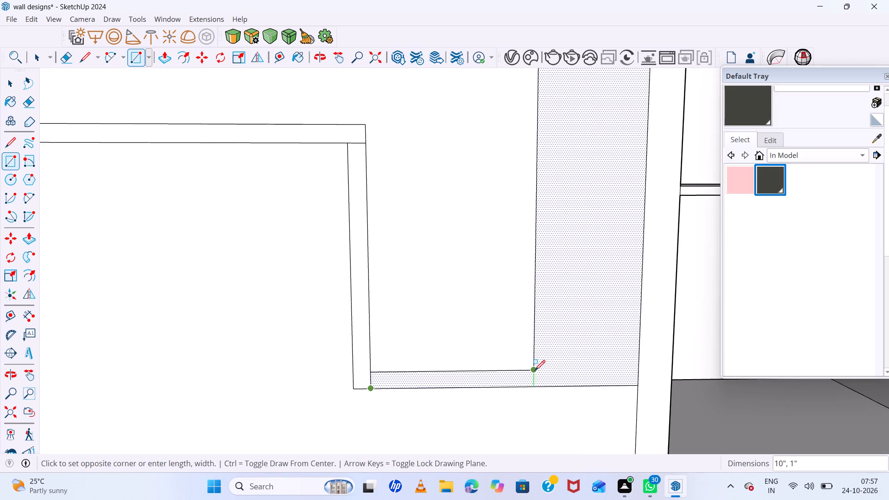
click(535, 370)
Remove the face covering the arched niche opening.
scroll(506, 360, down, 12)
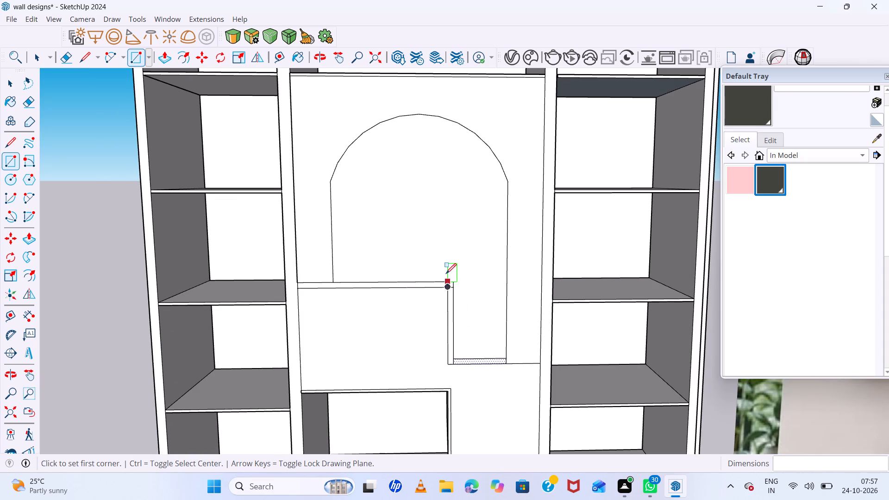
key(space)
click(454, 241)
key(ctrl+x)
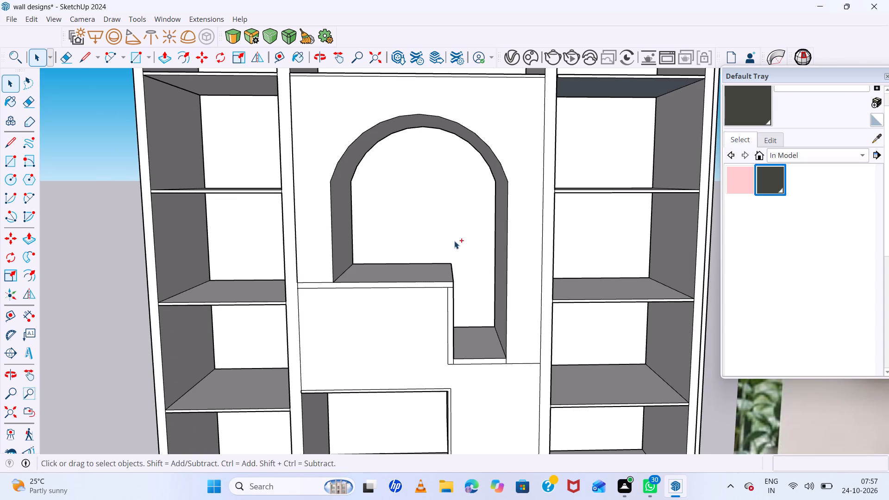
Erase the short dividing edges at the two corners where the stepped ledge's strips meet beneath the arched niche.
scroll(441, 286, up, 6)
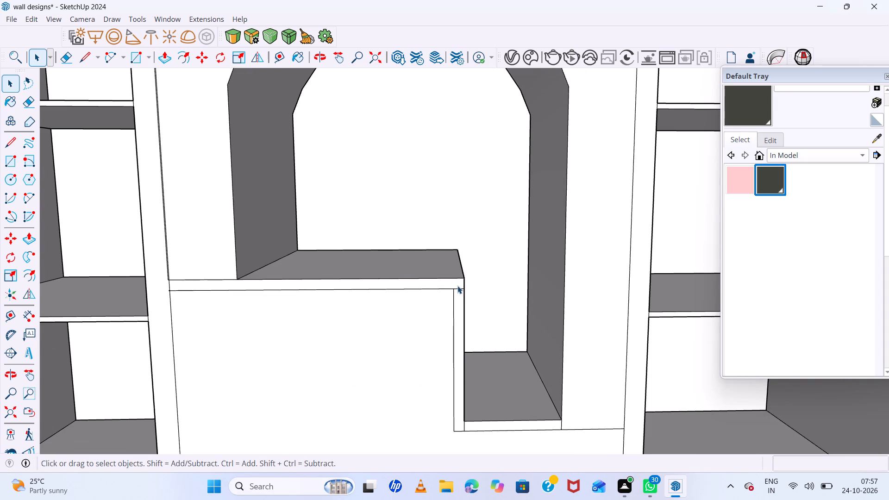
key(e)
click(460, 288)
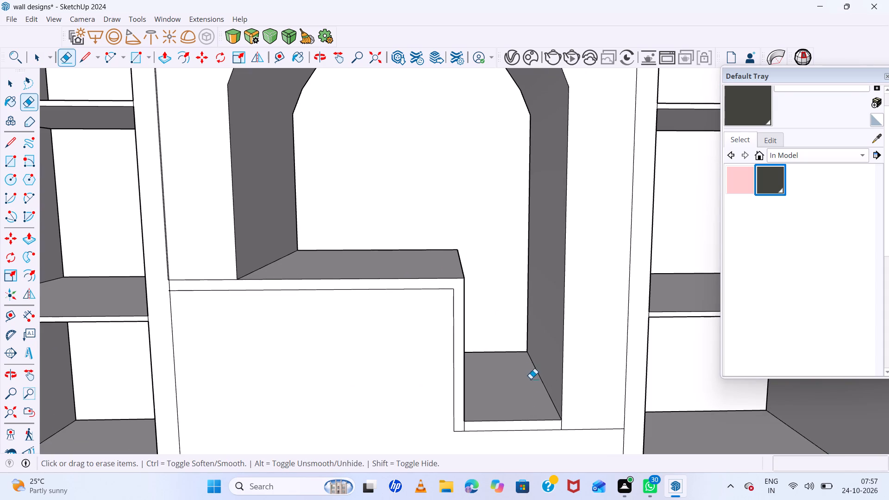
scroll(463, 426, up, 7)
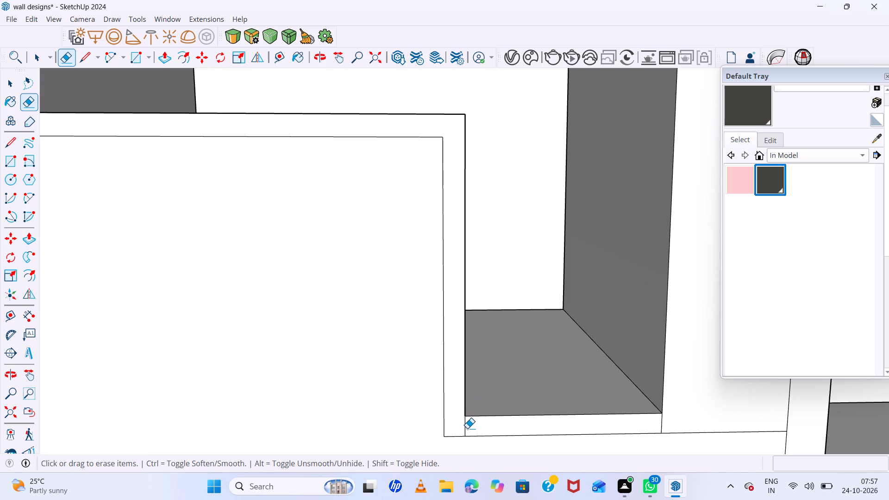
double_click(467, 428)
double_click(466, 426)
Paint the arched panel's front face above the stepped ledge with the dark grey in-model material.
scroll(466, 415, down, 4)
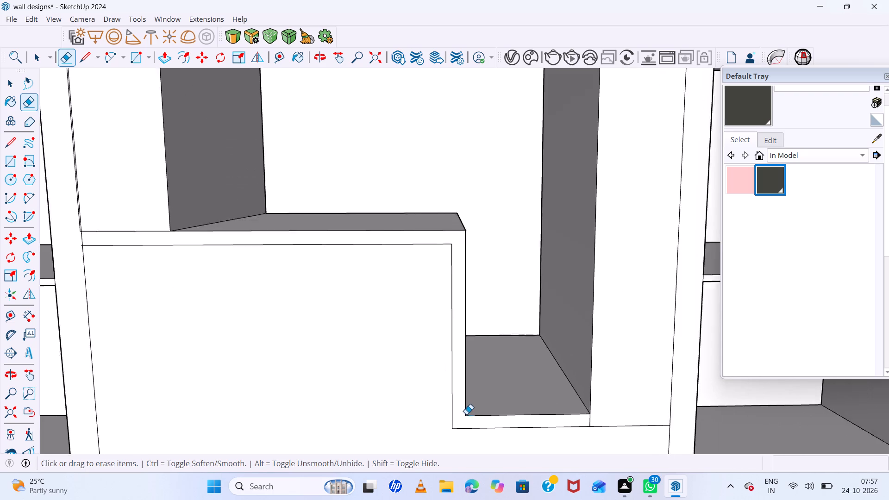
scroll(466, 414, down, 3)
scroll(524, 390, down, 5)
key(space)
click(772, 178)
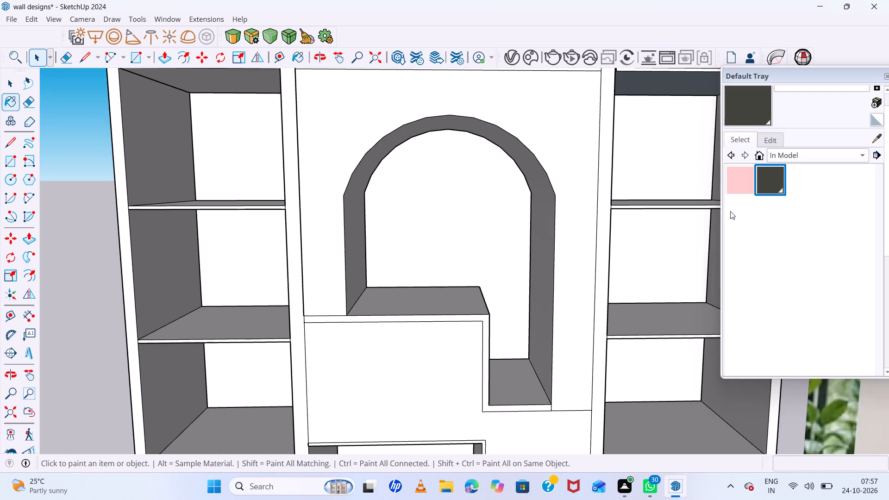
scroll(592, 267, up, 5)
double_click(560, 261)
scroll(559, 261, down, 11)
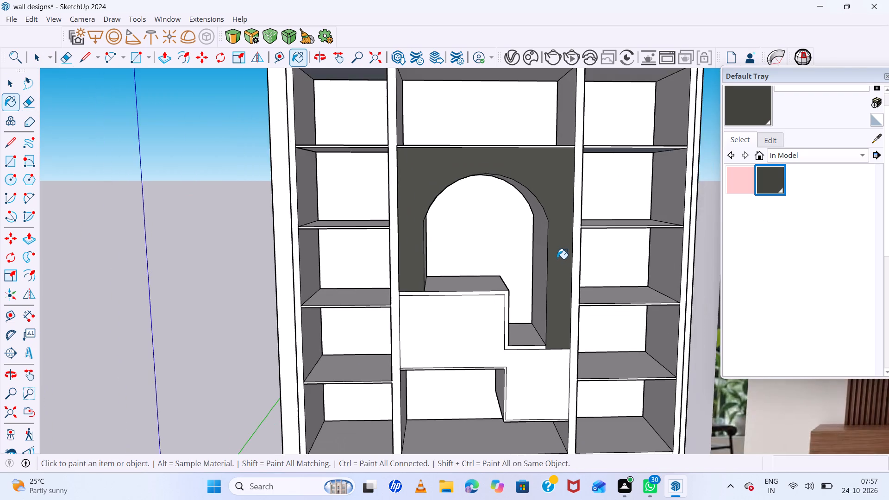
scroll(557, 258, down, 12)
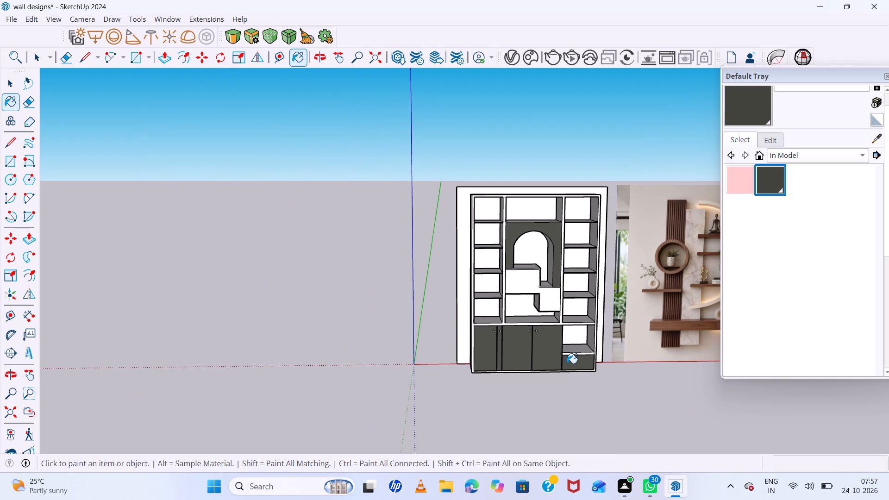
Examine the bookshelf with its dark grey arched panel and cabinet fronts from several angles and distances.
middle_drag(567, 363, 500, 309)
middle_drag(497, 309, 467, 308)
middle_click(465, 308)
middle_drag(460, 307, 493, 313)
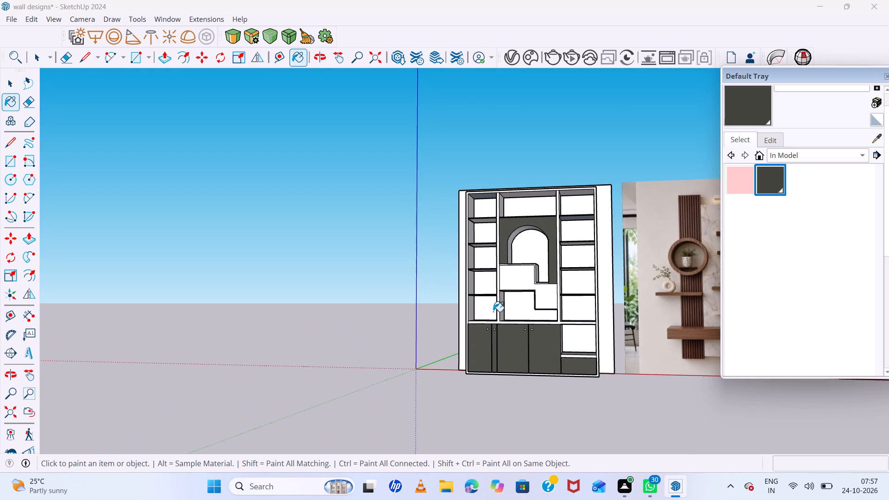
scroll(537, 217, up, 7)
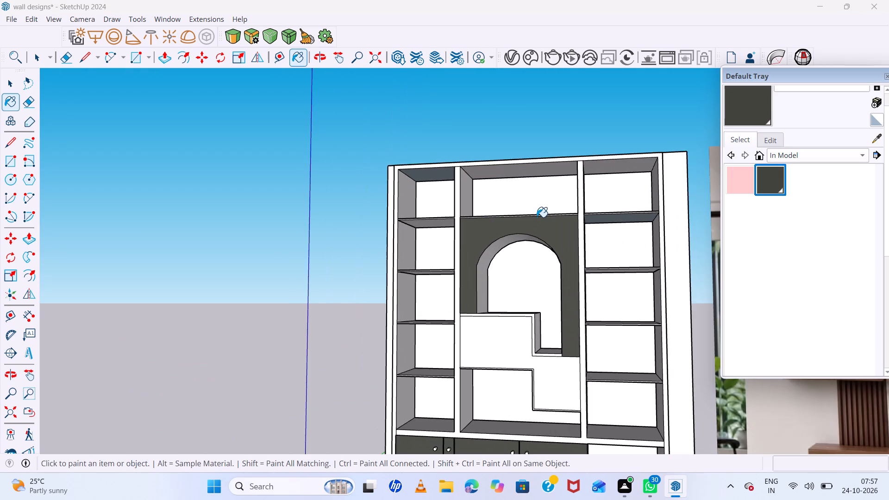
scroll(537, 217, up, 2)
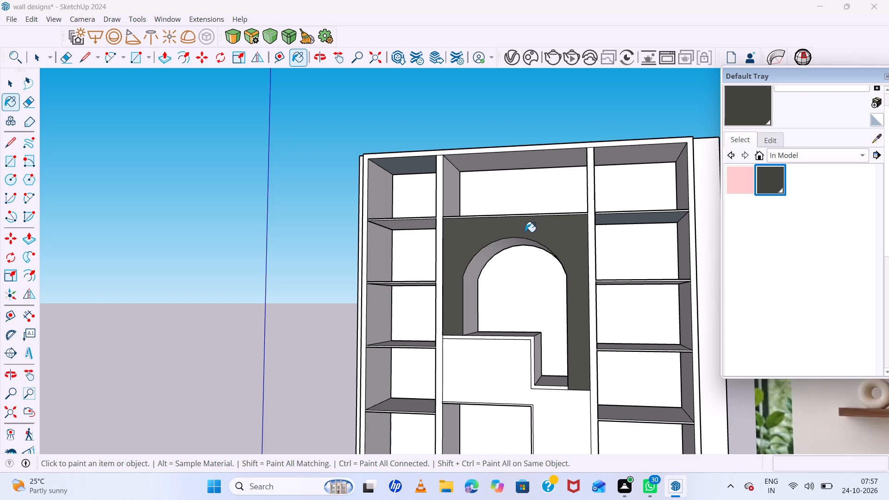
scroll(524, 232, down, 5)
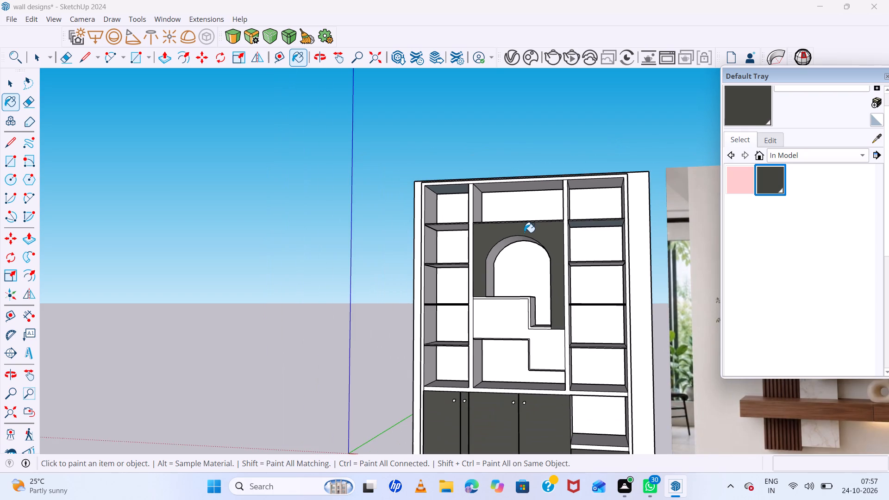
scroll(524, 232, down, 5)
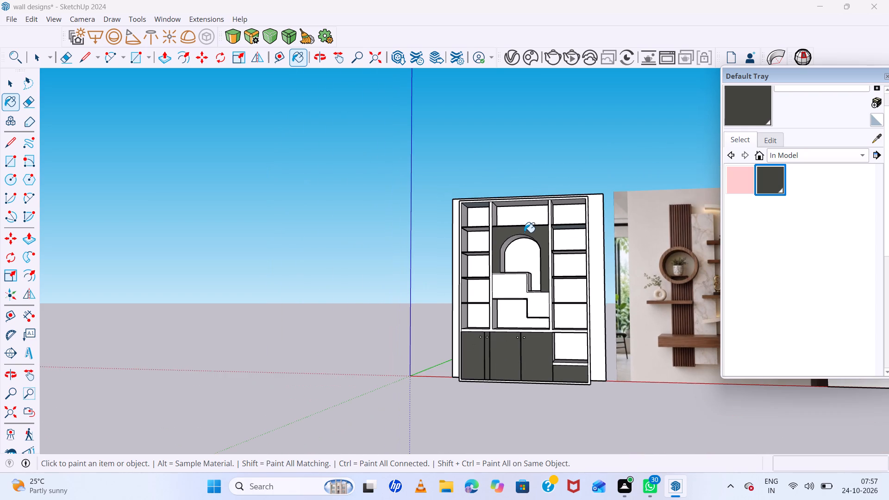
scroll(529, 256, down, 5)
middle_drag(583, 287, 600, 362)
scroll(532, 281, up, 13)
middle_drag(561, 289, 676, 275)
scroll(589, 286, up, 1)
middle_click(676, 275)
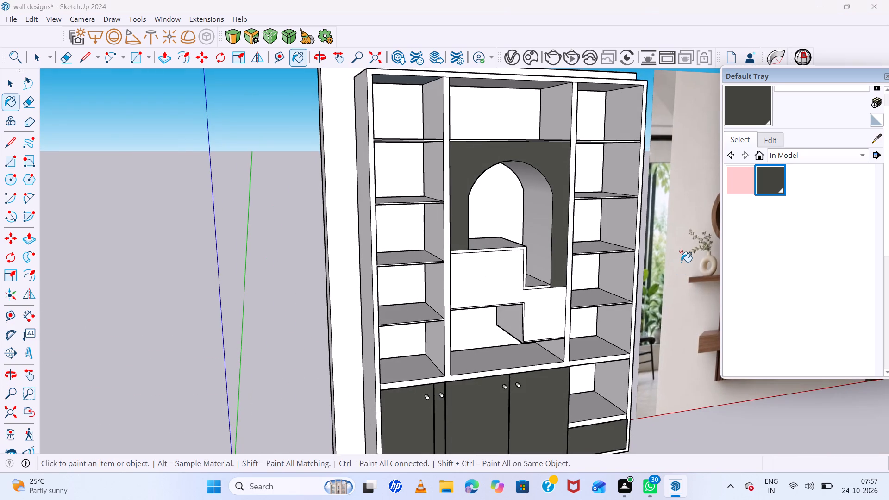
Paint the central and right compartment floors above the cabinets and the back wall with dark brown wood from the Wood collection.
key(space)
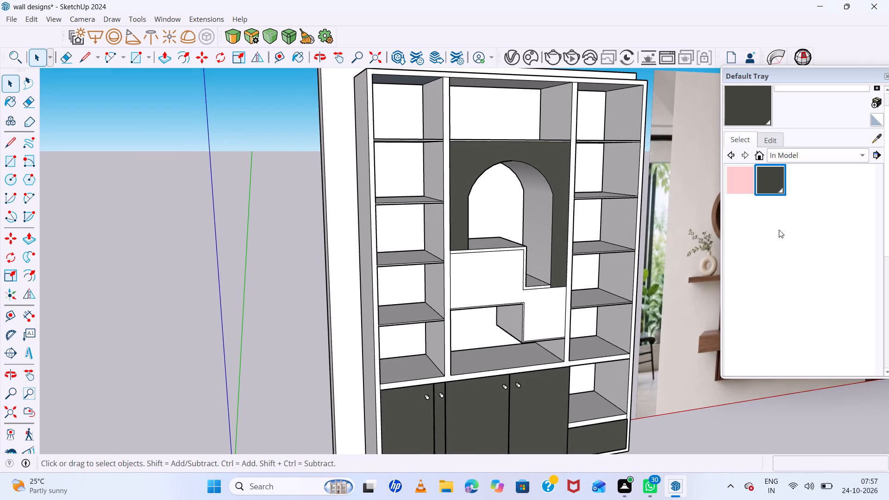
click(802, 156)
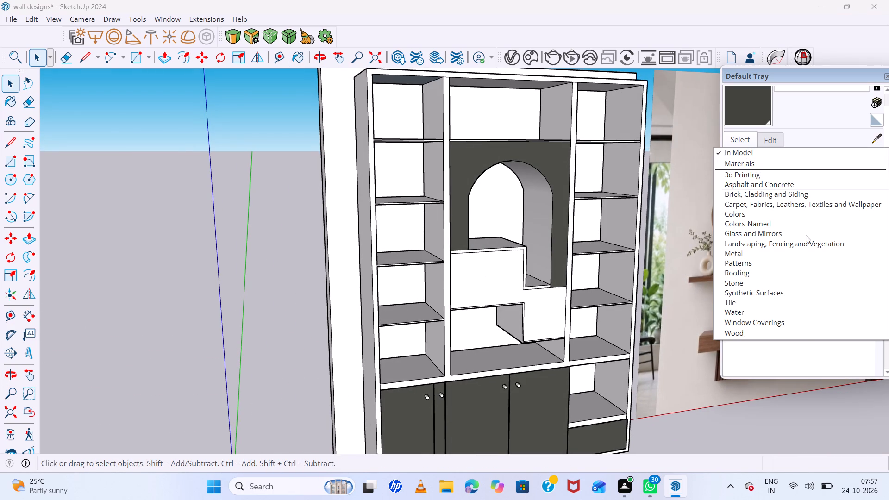
click(794, 334)
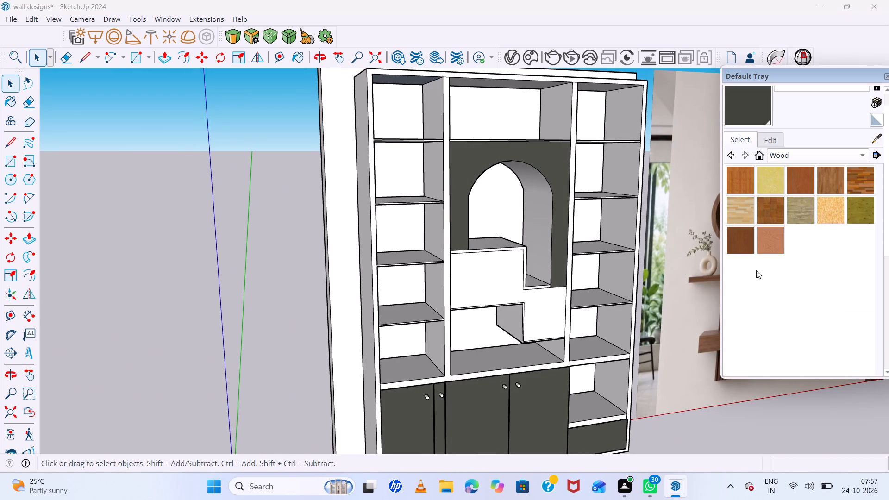
scroll(752, 252, up, 6)
click(739, 245)
scroll(579, 349, up, 5)
click(585, 343)
middle_drag(618, 374, 484, 358)
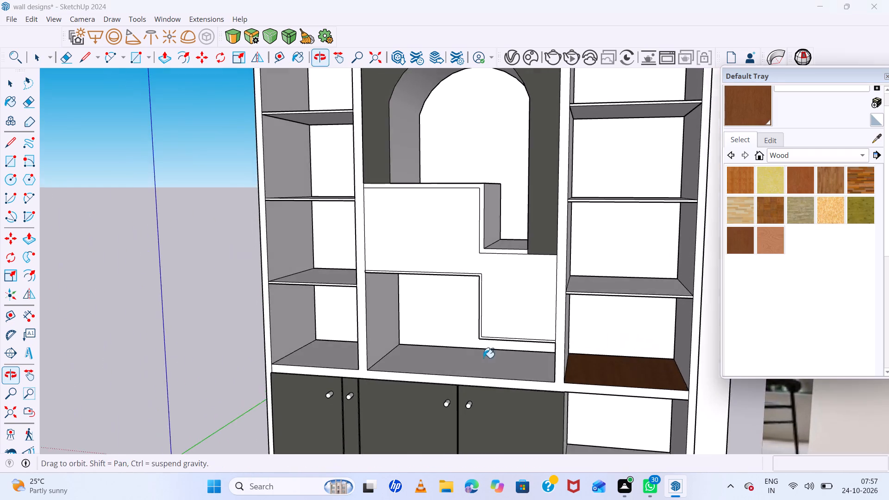
scroll(591, 363, up, 6)
click(469, 361)
scroll(383, 305, down, 4)
middle_drag(398, 314, 424, 319)
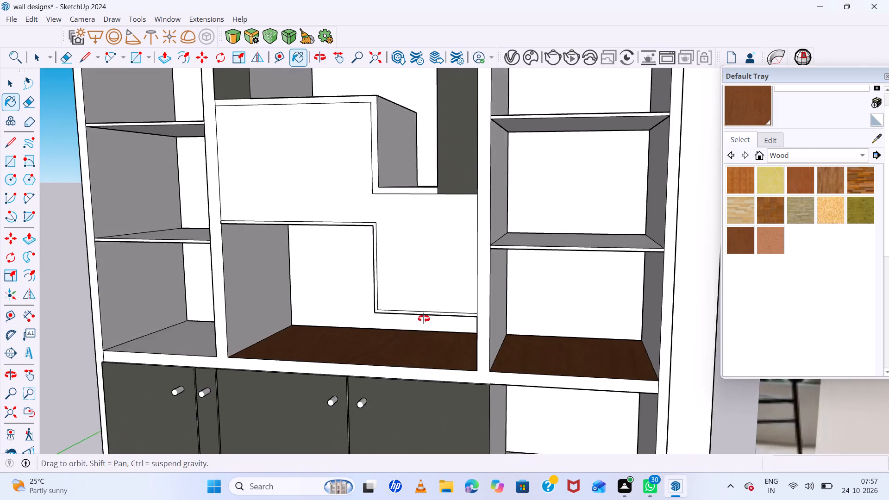
middle_drag(424, 319, 470, 322)
click(576, 185)
scroll(551, 310, down, 13)
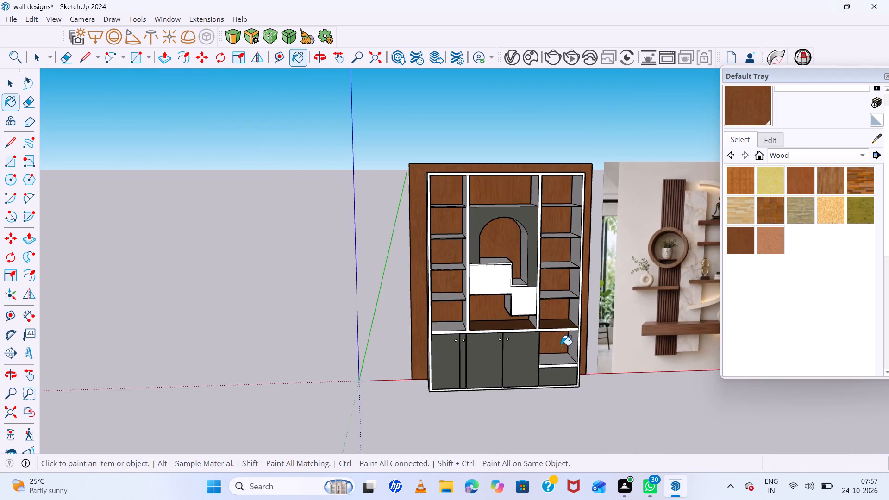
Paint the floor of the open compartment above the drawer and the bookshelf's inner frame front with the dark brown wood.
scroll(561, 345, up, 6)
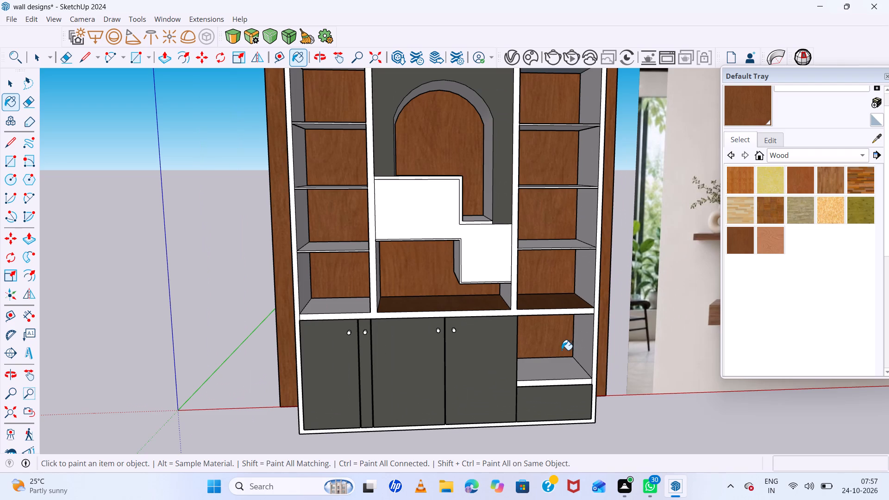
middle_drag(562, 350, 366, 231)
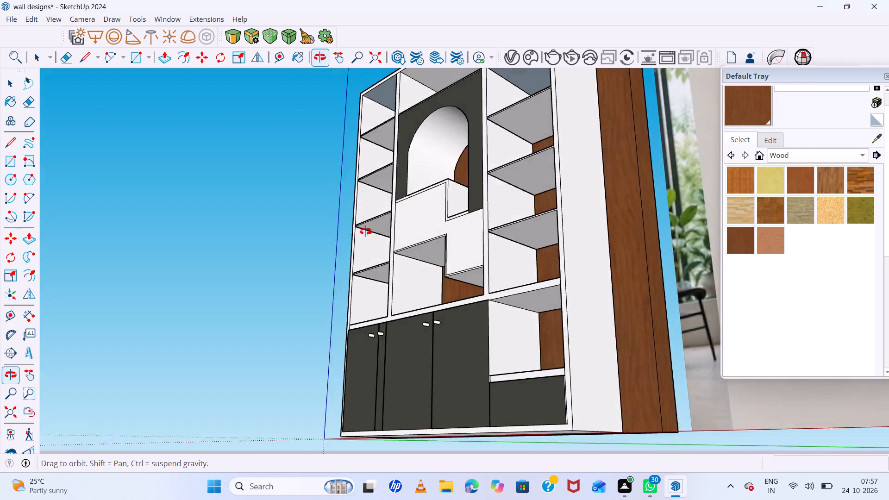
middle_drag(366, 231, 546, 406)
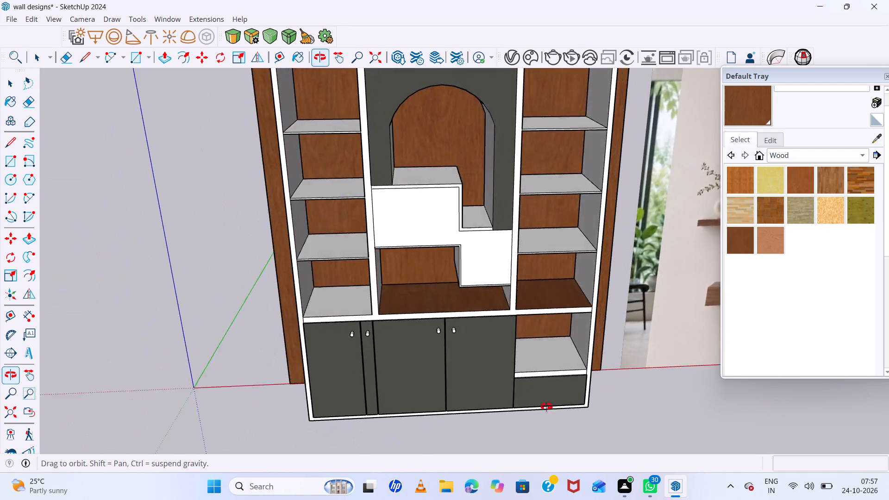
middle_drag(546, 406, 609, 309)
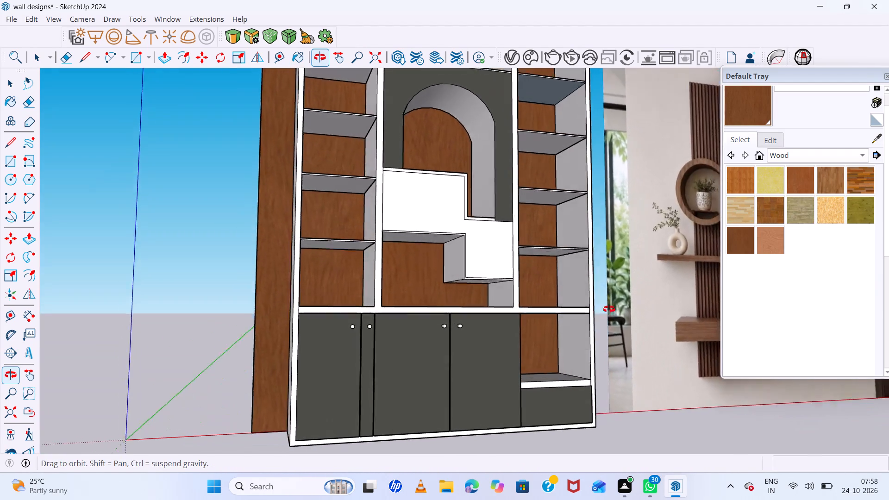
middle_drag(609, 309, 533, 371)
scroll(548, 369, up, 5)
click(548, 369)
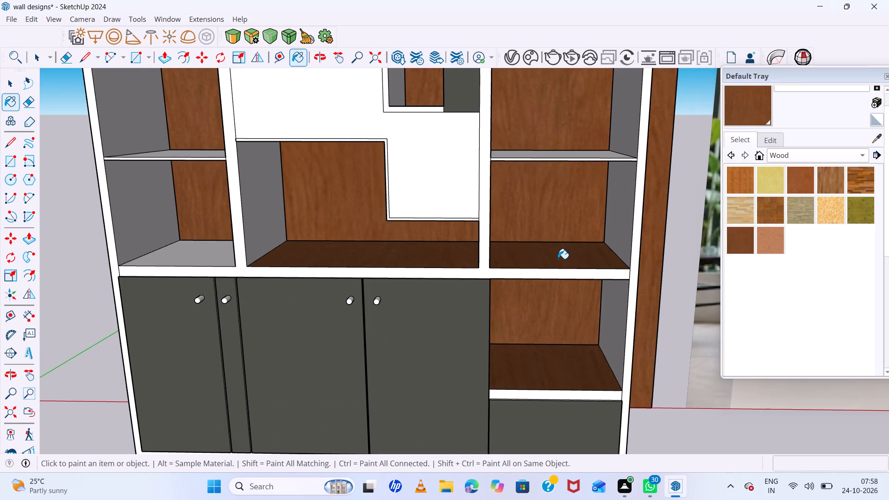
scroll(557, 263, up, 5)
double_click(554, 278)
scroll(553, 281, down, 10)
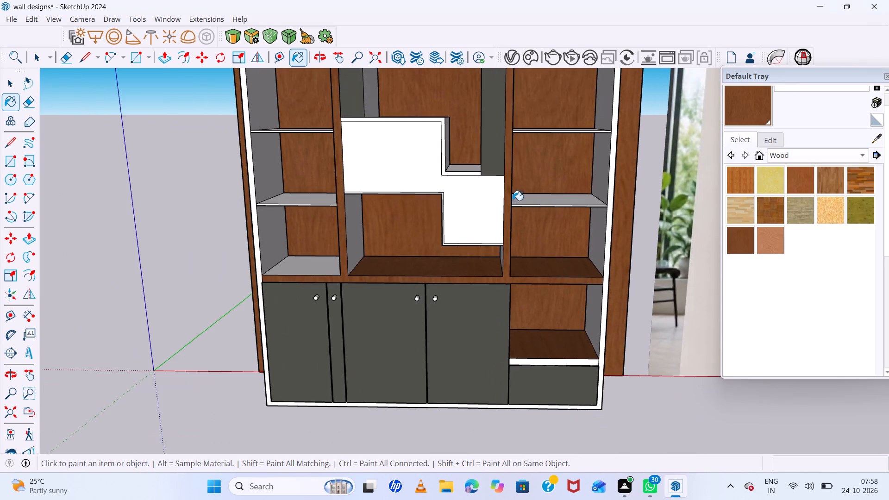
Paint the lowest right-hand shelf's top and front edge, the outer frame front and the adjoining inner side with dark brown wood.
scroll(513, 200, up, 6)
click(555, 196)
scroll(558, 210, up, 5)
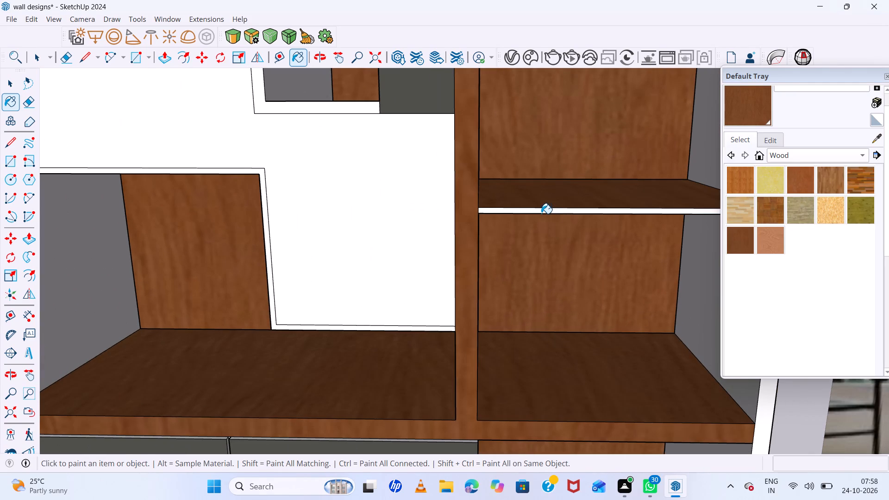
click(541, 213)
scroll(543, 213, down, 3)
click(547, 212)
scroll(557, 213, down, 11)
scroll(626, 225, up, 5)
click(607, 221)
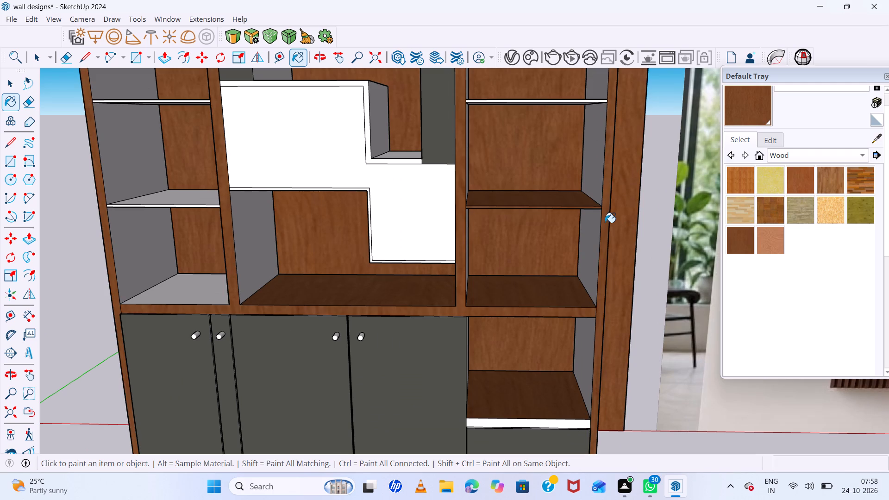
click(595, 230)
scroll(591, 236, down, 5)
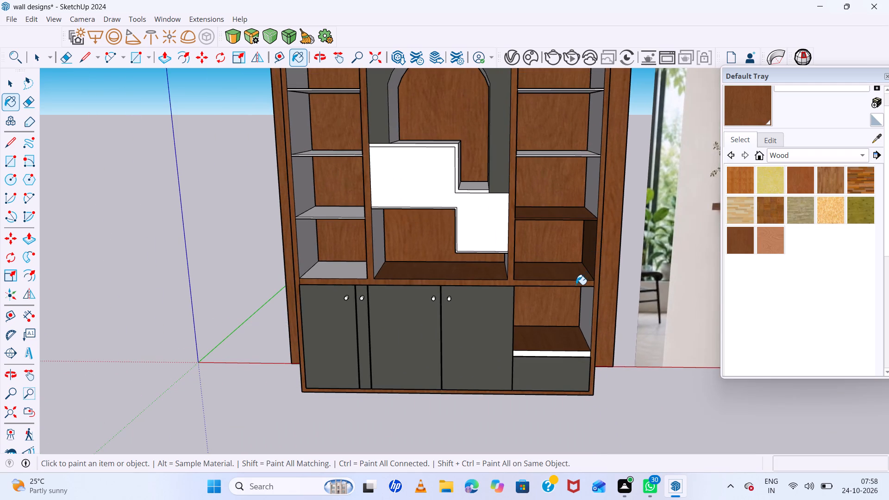
Select the whole connected bookshelf and paint all of its faces with the dark brown wood material.
key(space)
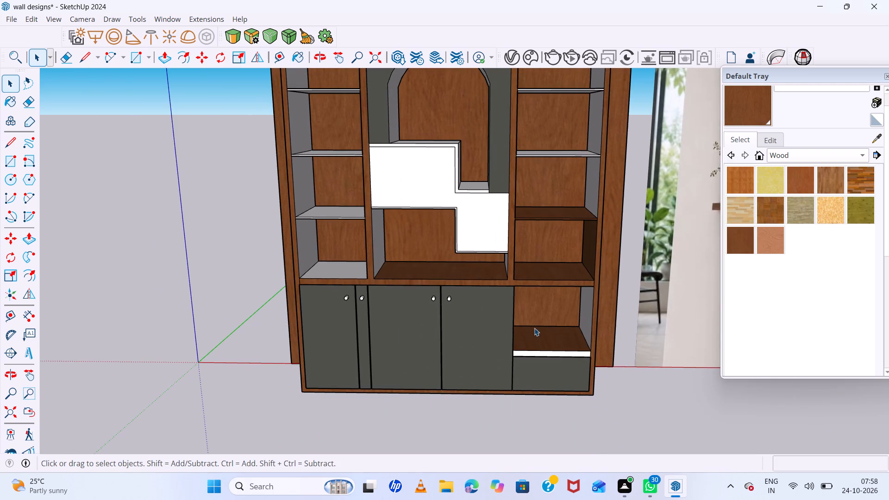
click(591, 310)
triple_click(591, 310)
click(591, 310)
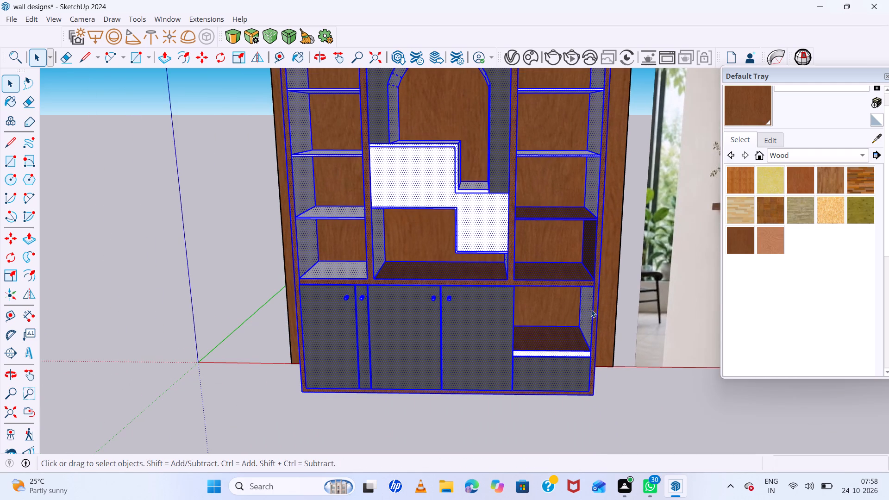
click(751, 244)
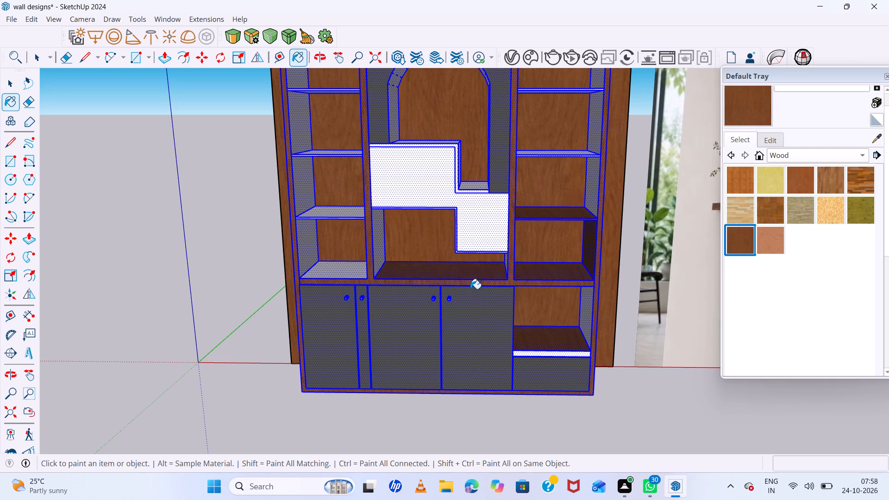
click(379, 244)
click(375, 243)
scroll(413, 251, down, 5)
middle_drag(562, 328, 574, 324)
middle_click(574, 324)
key(space)
click(561, 368)
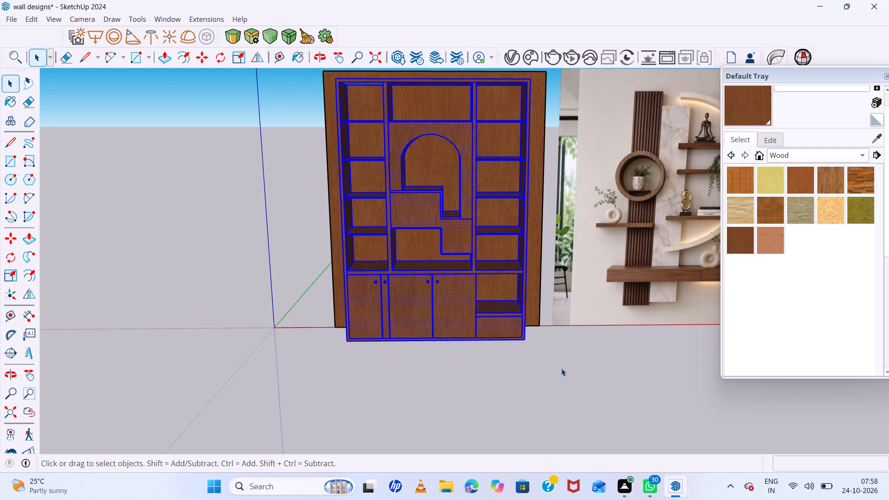
Paint the three large cabinet door fronts and the narrow front between them with the dark grey model material.
scroll(412, 320, up, 6)
middle_drag(396, 304, 549, 279)
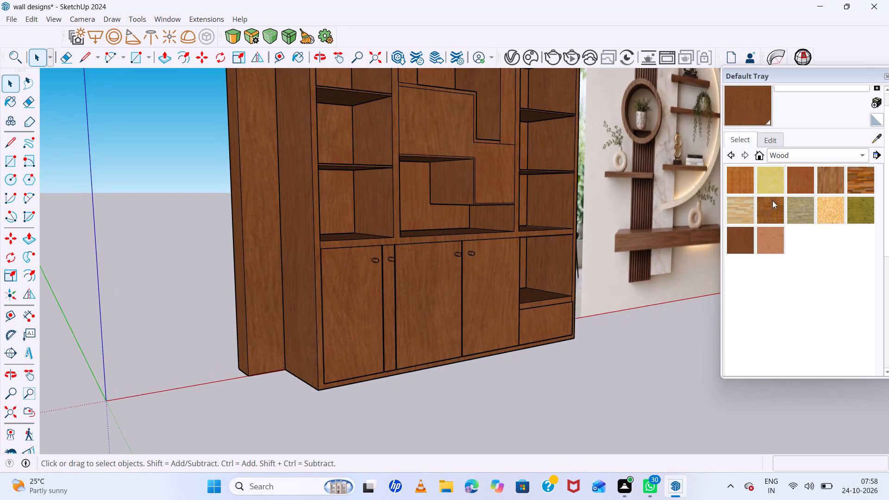
click(760, 160)
click(768, 182)
scroll(487, 291, up, 5)
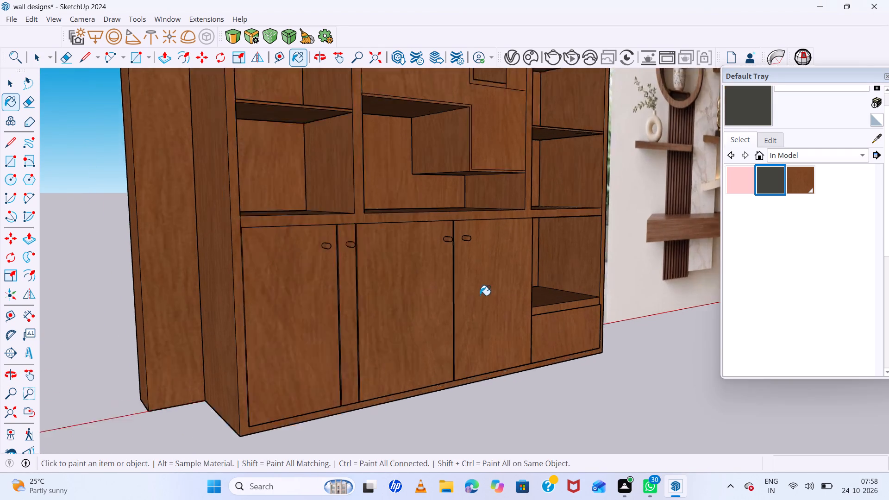
click(485, 285)
click(389, 309)
click(272, 324)
scroll(309, 320, up, 2)
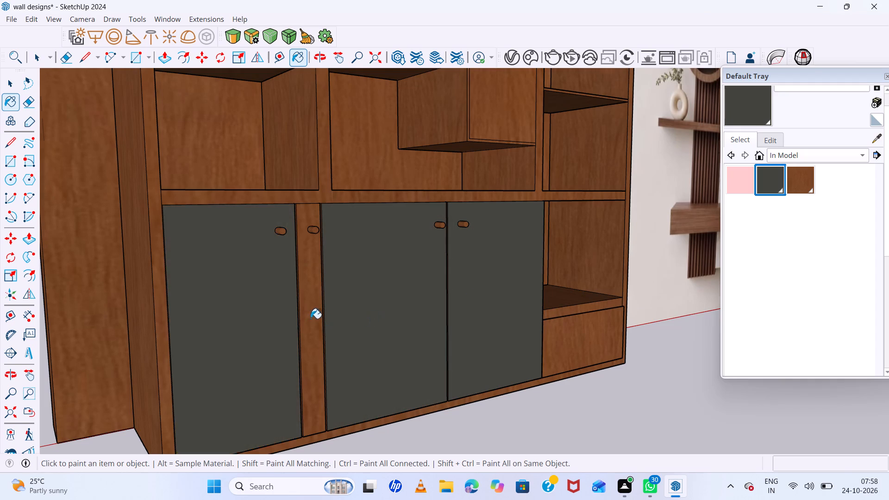
scroll(311, 319, up, 2)
double_click(313, 313)
Paint the front face of the arched central panel with the same dark grey material.
scroll(518, 350, down, 12)
middle_drag(594, 353, 447, 406)
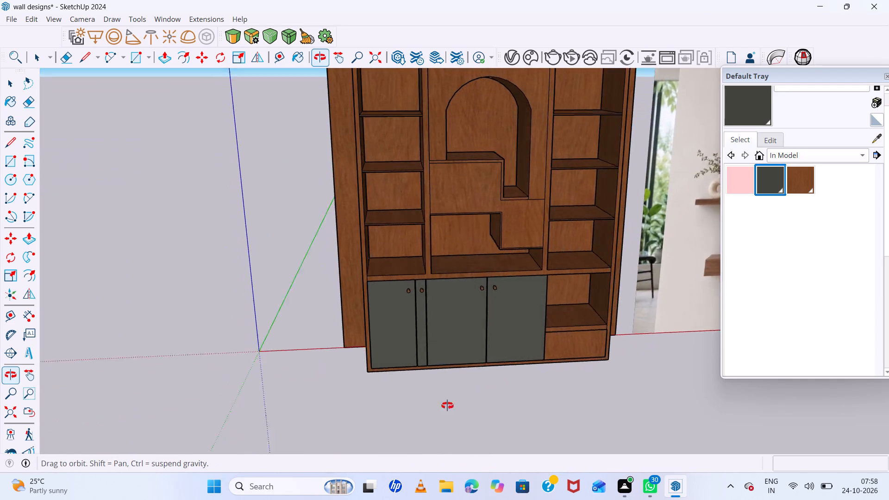
middle_drag(447, 406, 432, 414)
middle_drag(434, 410, 437, 403)
double_click(534, 163)
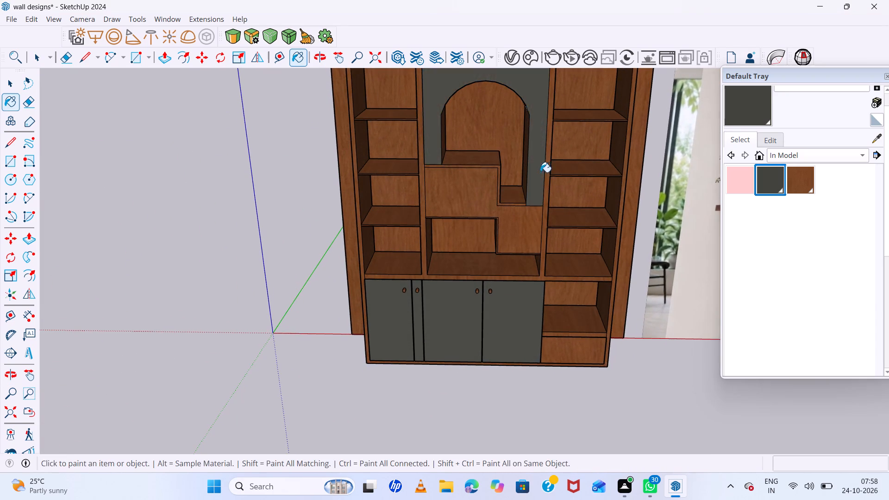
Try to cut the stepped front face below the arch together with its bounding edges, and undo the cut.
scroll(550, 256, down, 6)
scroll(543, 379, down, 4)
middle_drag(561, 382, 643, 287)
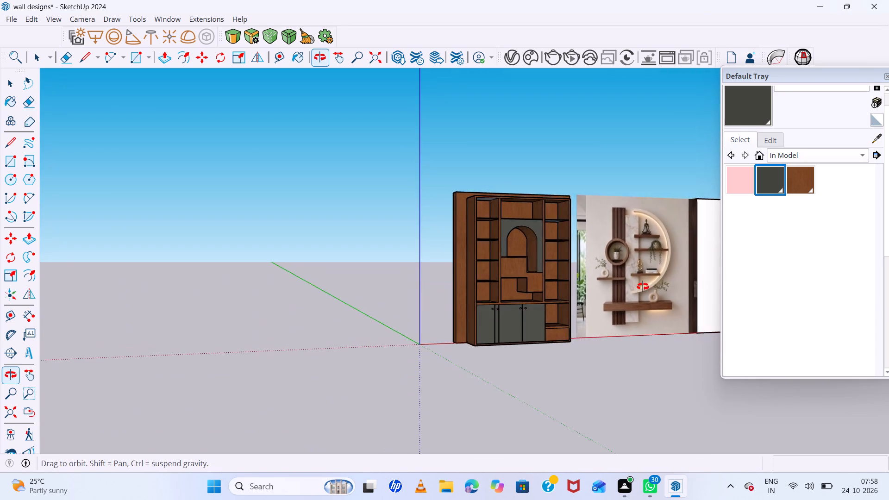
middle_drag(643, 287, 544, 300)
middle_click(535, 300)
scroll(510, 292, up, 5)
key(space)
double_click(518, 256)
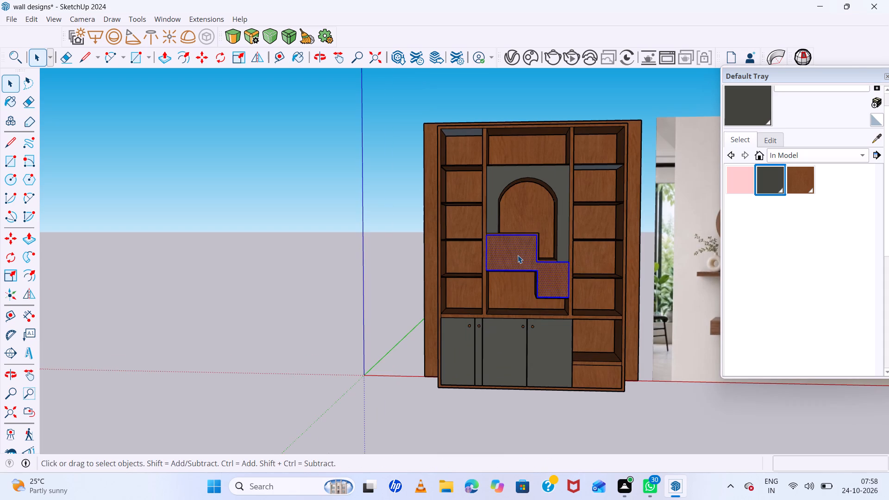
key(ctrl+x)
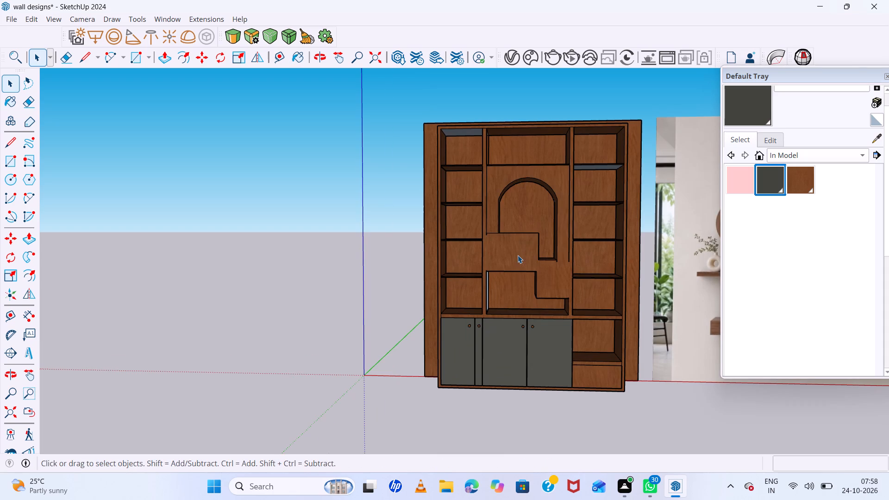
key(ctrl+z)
Cut only the stepped front face below the arch, keeping its edges, to open the compartments behind it.
scroll(518, 255, up, 5)
key(space)
double_click(518, 255)
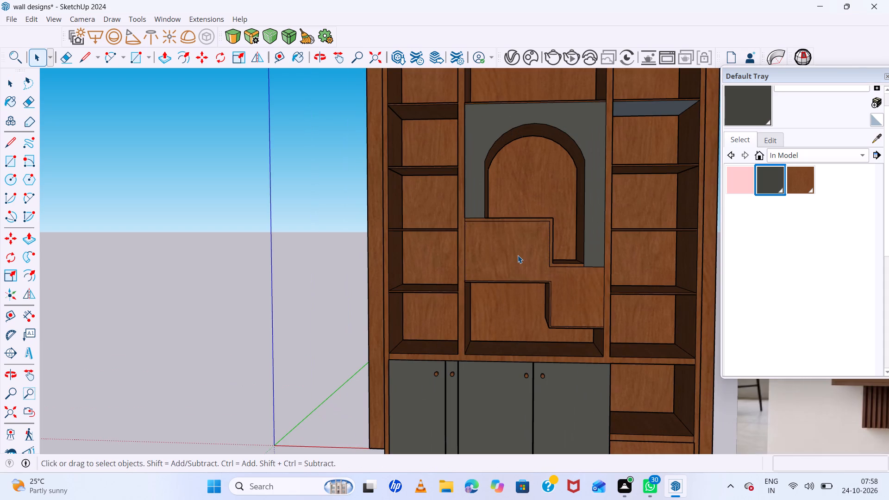
scroll(518, 255, up, 4)
double_click(518, 255)
double_click(538, 255)
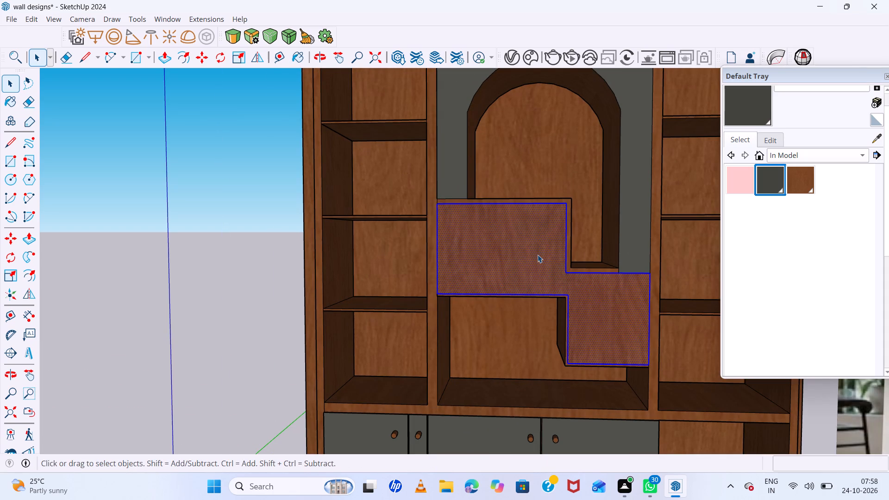
click(561, 262)
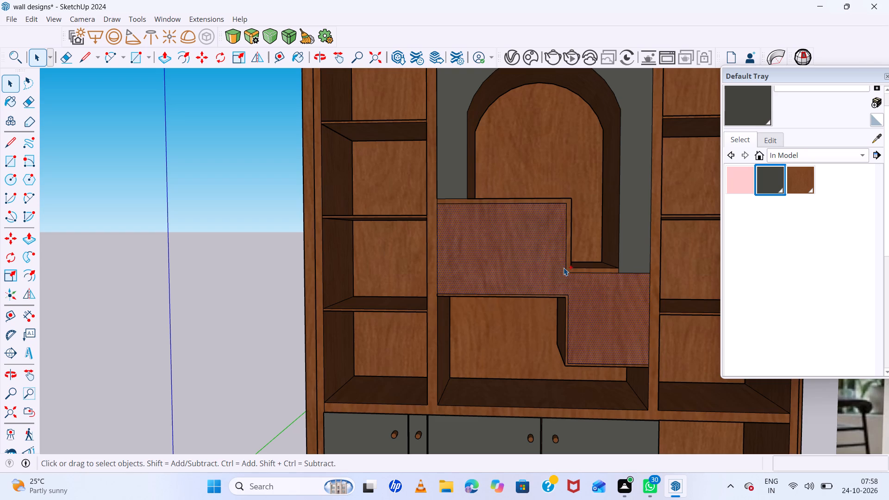
key(ctrl+x)
scroll(521, 267, down, 15)
middle_drag(493, 258, 549, 236)
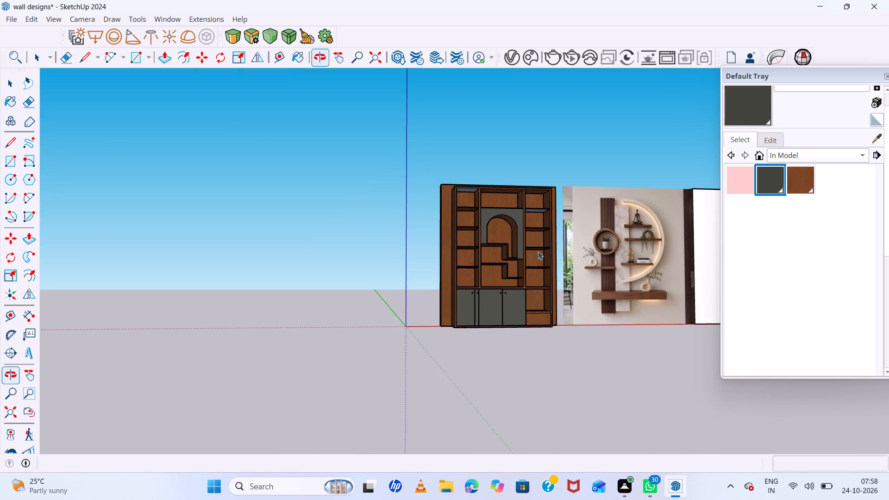
scroll(537, 254, up, 15)
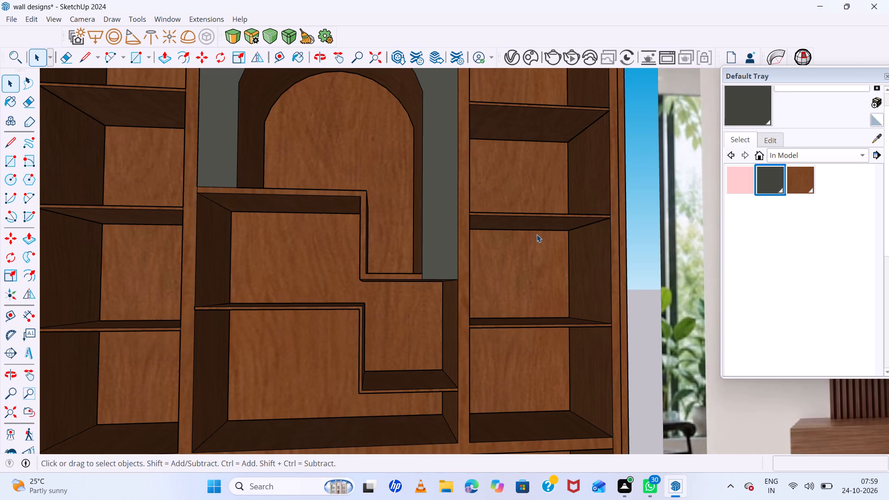
Create a lighter wood material from the dark brown wood, with RGB colour 183, 124, 64.
double_click(806, 180)
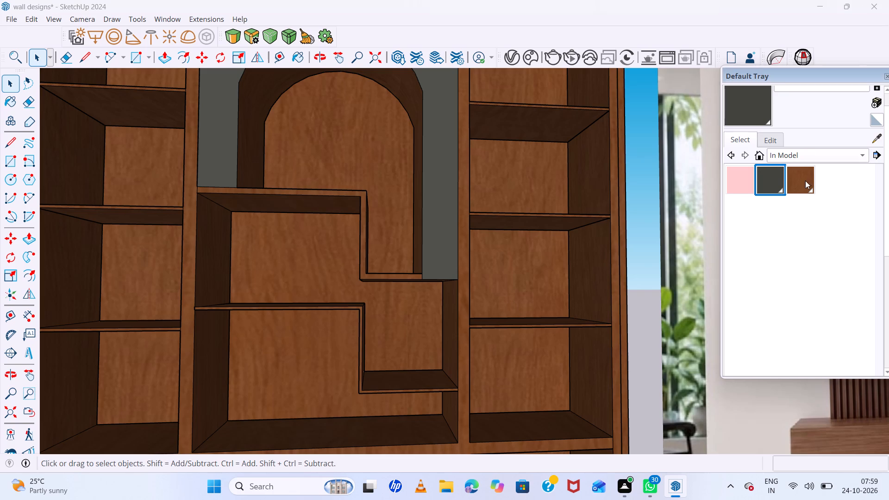
click(879, 100)
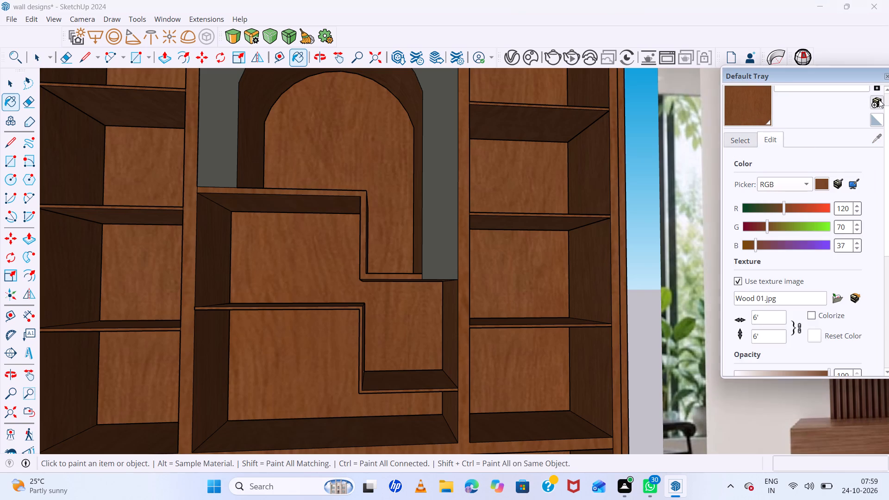
click(489, 188)
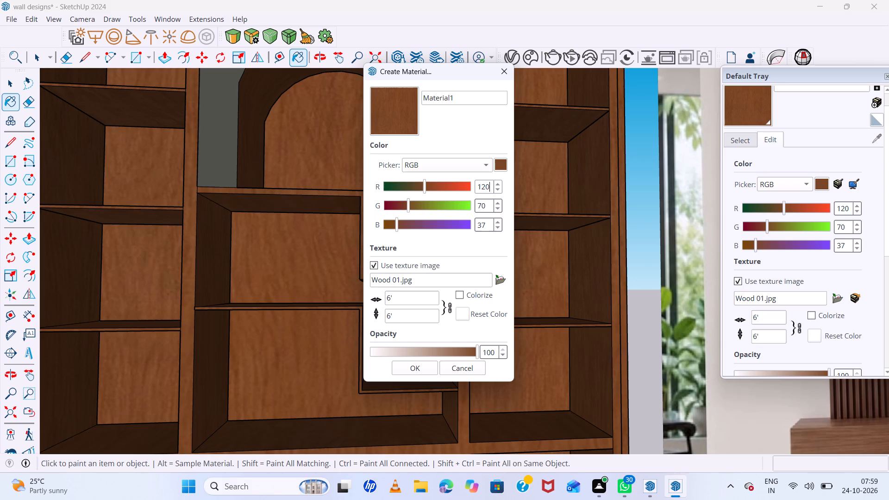
key(BackSpace)
key(BackSpace)
key(BackSpace)
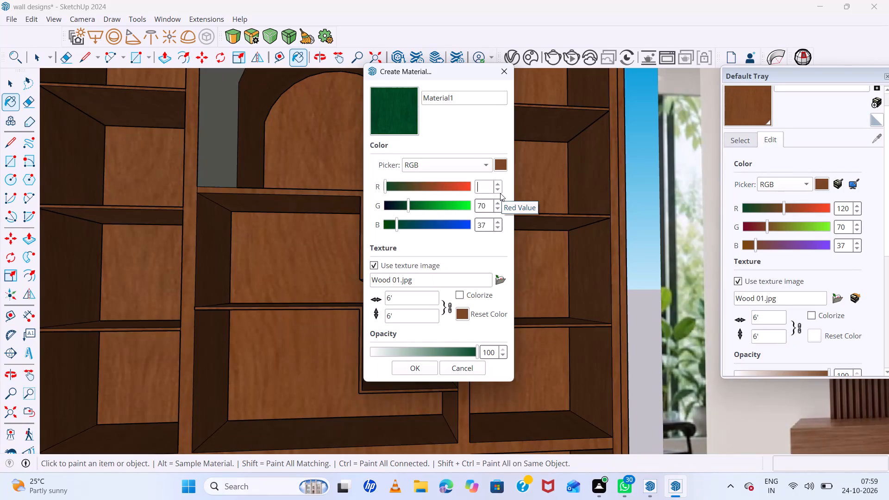
text(183)
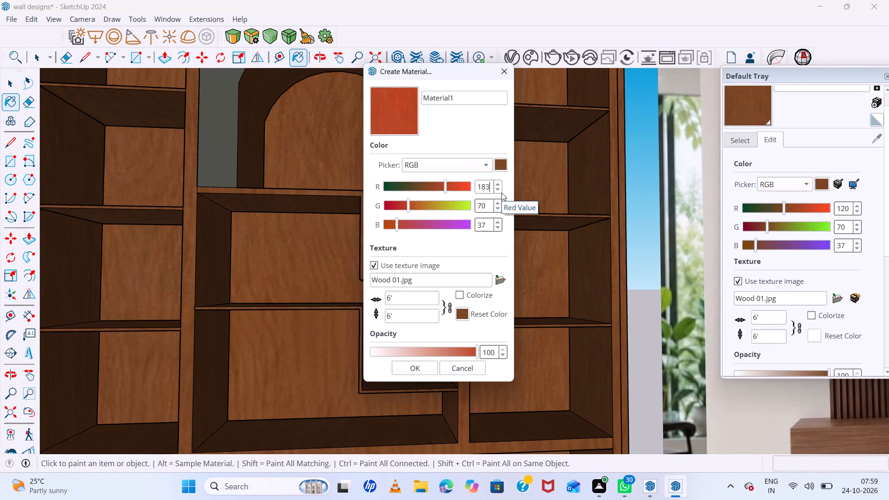
click(488, 205)
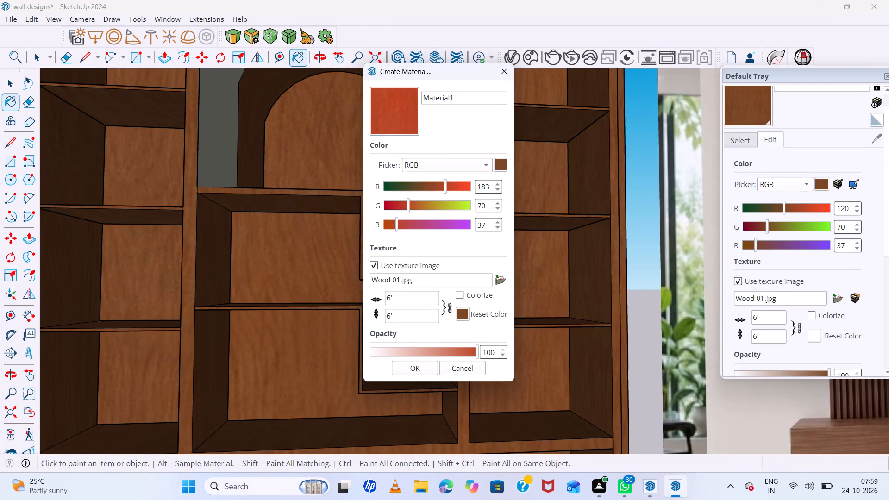
key(BackSpace)
key(BackSpace)
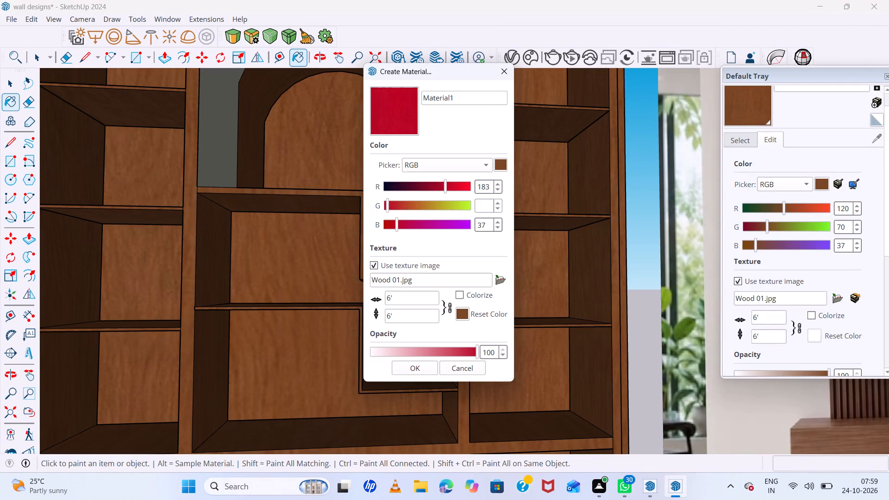
text(124)
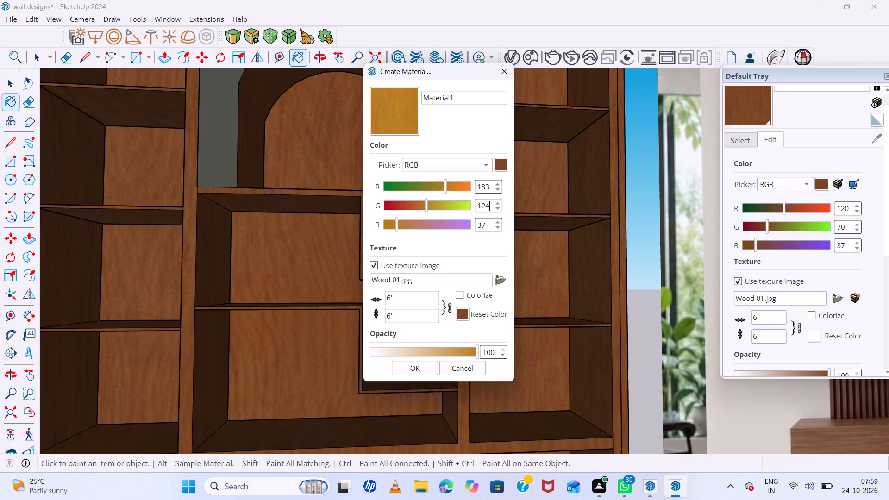
click(486, 221)
key(BackSpace)
key(BackSpace)
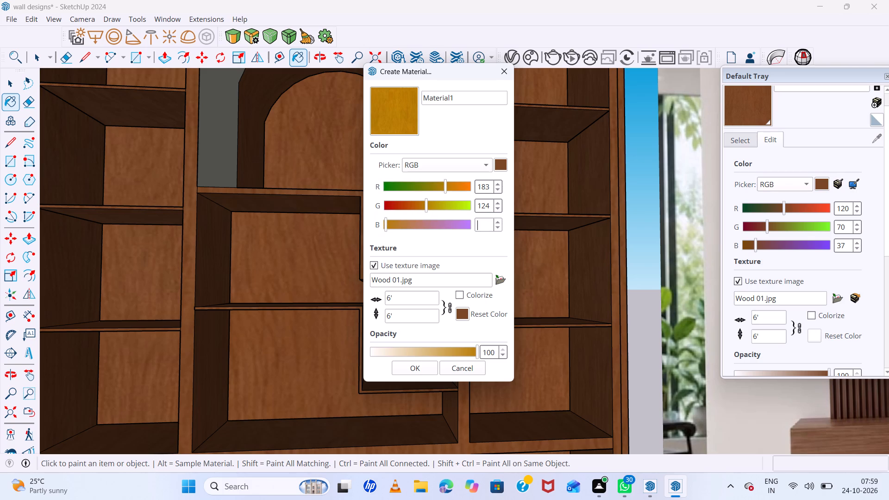
text(64)
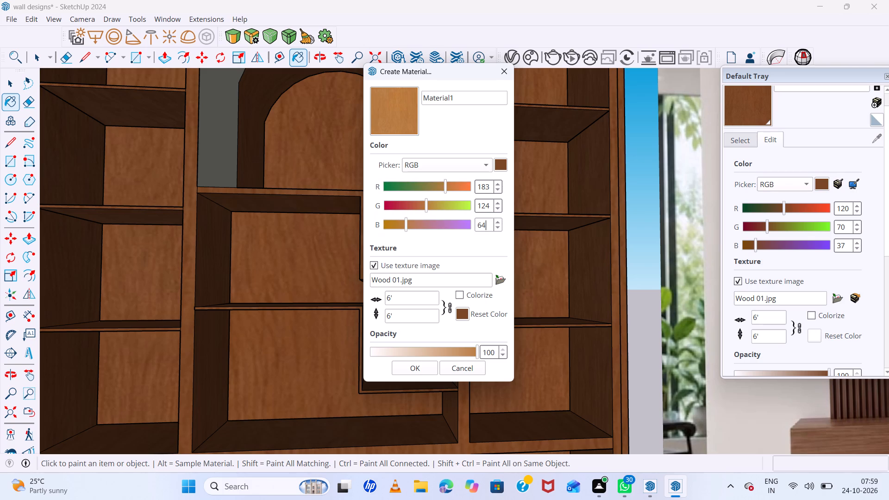
click(414, 365)
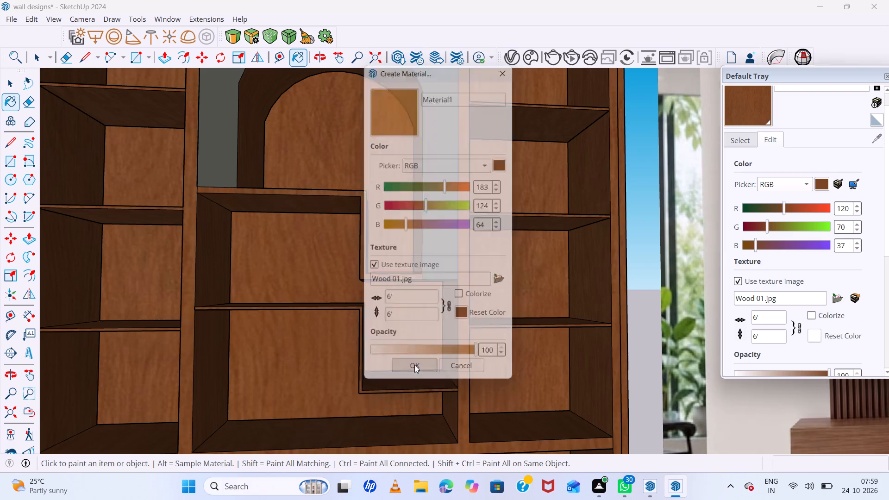
Paint the backing wall behind the bookshelf with the new light brown wood.
scroll(431, 350, down, 12)
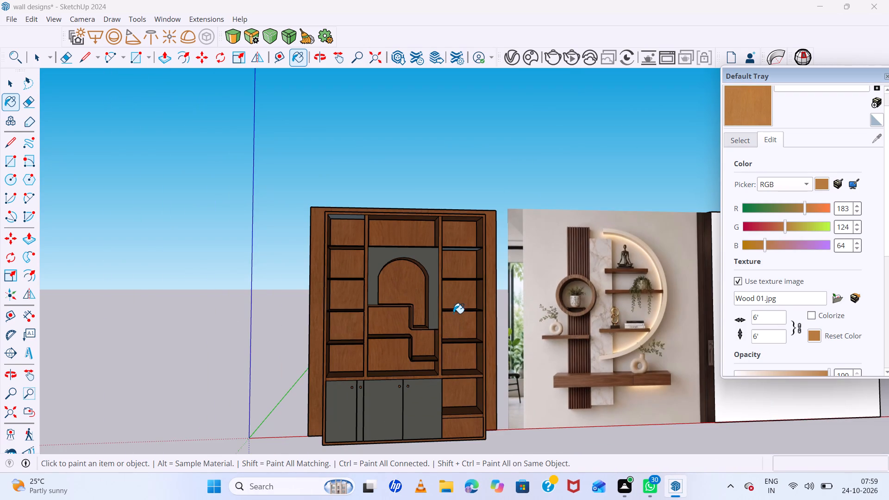
click(455, 300)
Paint the tops of the right column's third and fourth shelves and the floor below them with light brown wood.
scroll(455, 300, up, 10)
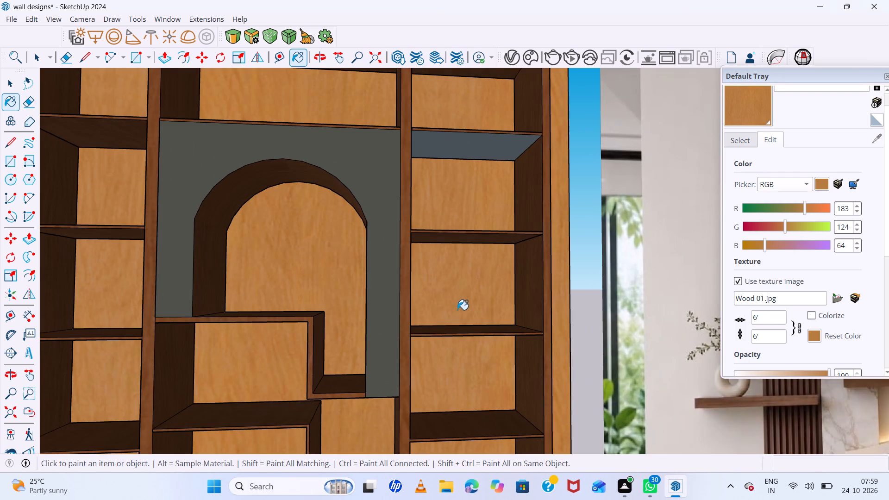
middle_drag(458, 310, 458, 365)
middle_click(457, 367)
click(466, 336)
scroll(466, 336, down, 7)
scroll(466, 336, up, 3)
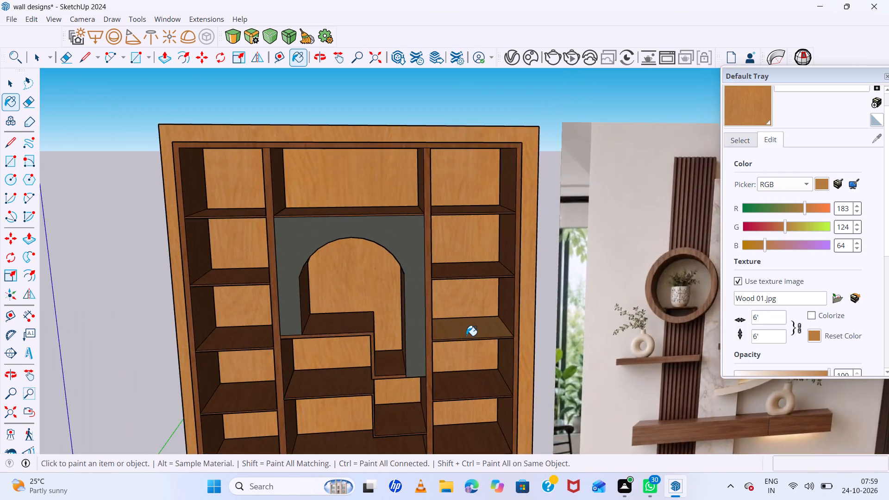
scroll(466, 336, down, 6)
scroll(467, 380, up, 11)
click(470, 364)
scroll(442, 312, down, 4)
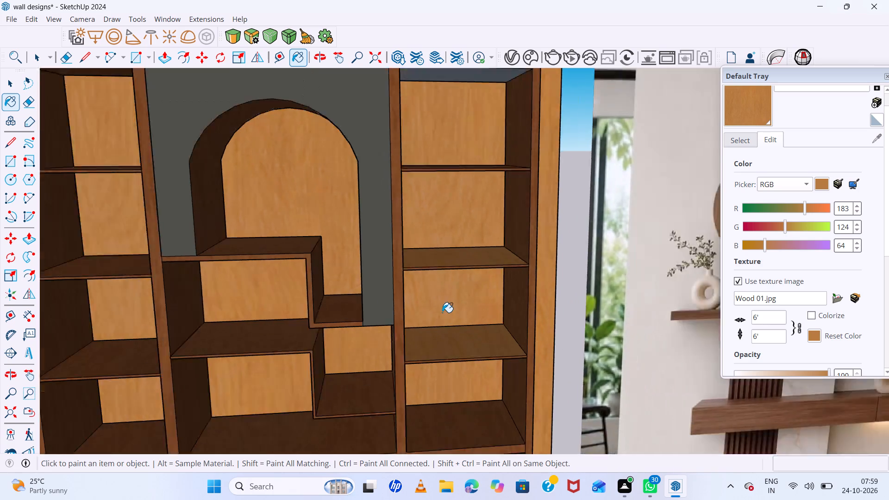
scroll(442, 312, down, 4)
scroll(460, 368, up, 6)
click(454, 392)
Paint the connected front face of the bookshelf's inner frame and dividers with light brown wood.
scroll(445, 387, down, 6)
middle_drag(451, 344, 450, 325)
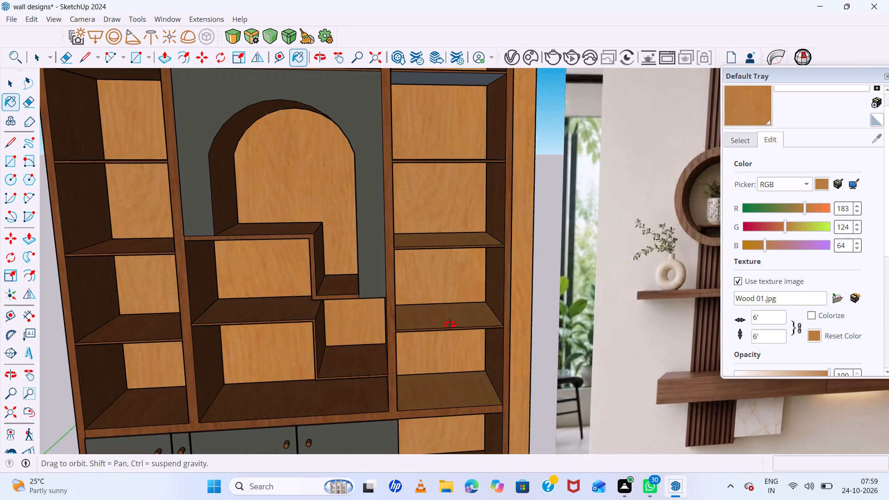
middle_drag(450, 325, 455, 299)
middle_click(455, 299)
scroll(368, 403, up, 6)
scroll(411, 419, up, 5)
click(412, 420)
Paint the top of the left column's third shelf with light brown wood.
scroll(414, 420, down, 9)
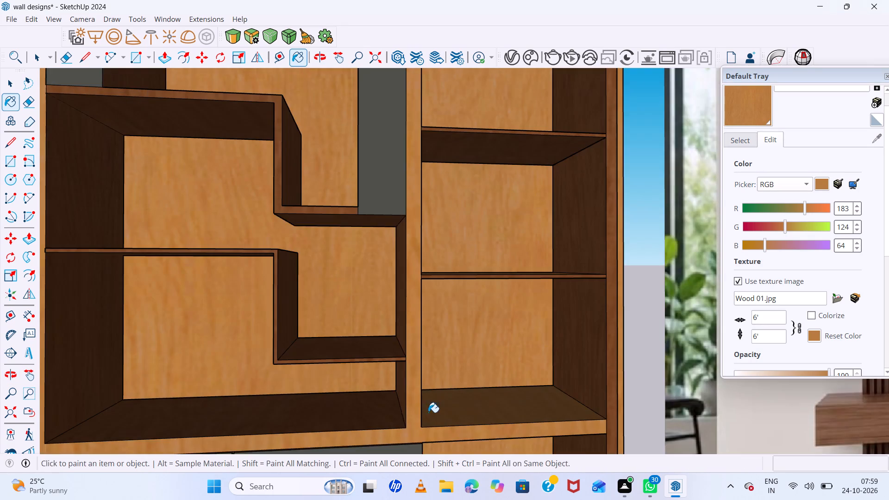
scroll(428, 412, down, 12)
scroll(271, 312, up, 5)
scroll(357, 332, up, 7)
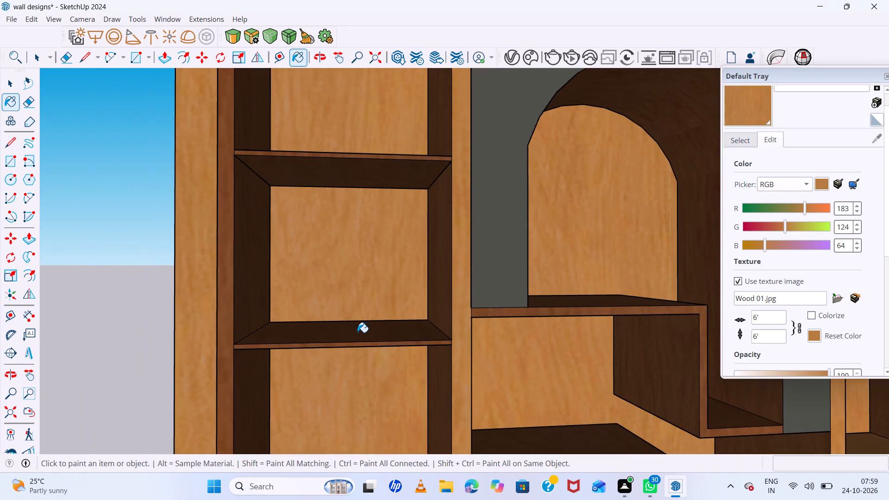
middle_drag(359, 347, 356, 442)
click(358, 366)
Apply the light brown wood to the underside of the upper stepped shelf below the arch.
scroll(438, 376, down, 7)
middle_drag(472, 400, 475, 285)
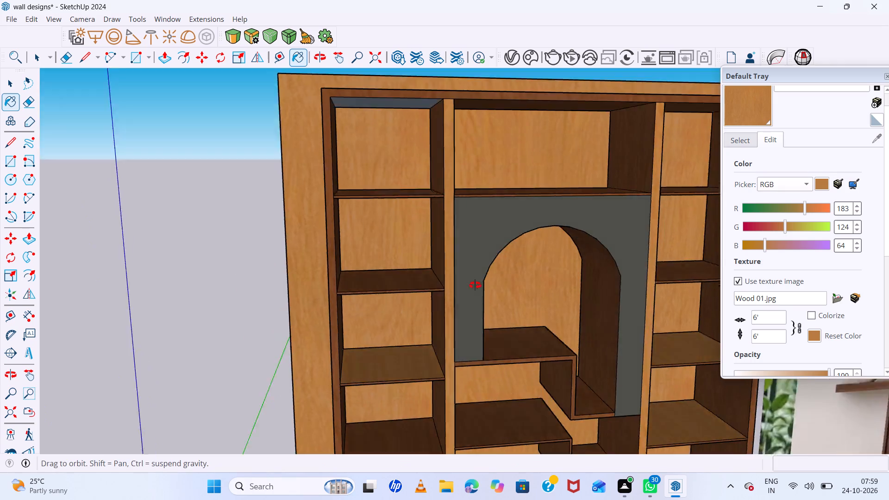
middle_drag(475, 285, 470, 246)
scroll(514, 313, up, 6)
middle_drag(573, 356, 538, 166)
scroll(511, 216, up, 6)
click(511, 216)
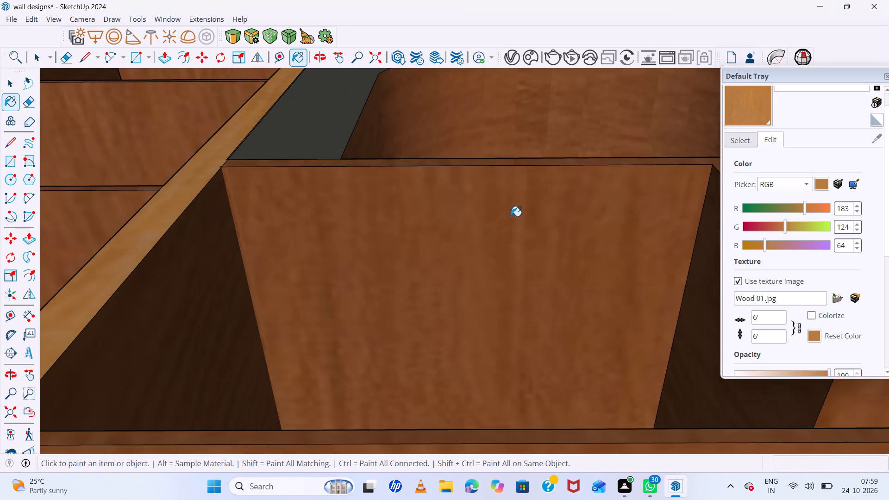
Paint the front edge of the upper stepped shelf below the arch with light brown wood.
scroll(497, 219, down, 7)
middle_drag(466, 253, 483, 456)
middle_click(483, 456)
scroll(498, 321, up, 7)
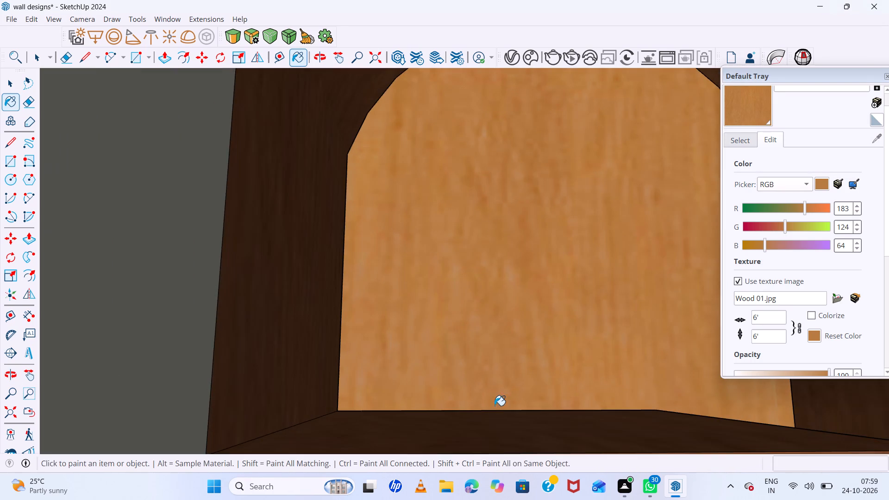
scroll(436, 366, down, 12)
scroll(378, 364, up, 6)
click(373, 376)
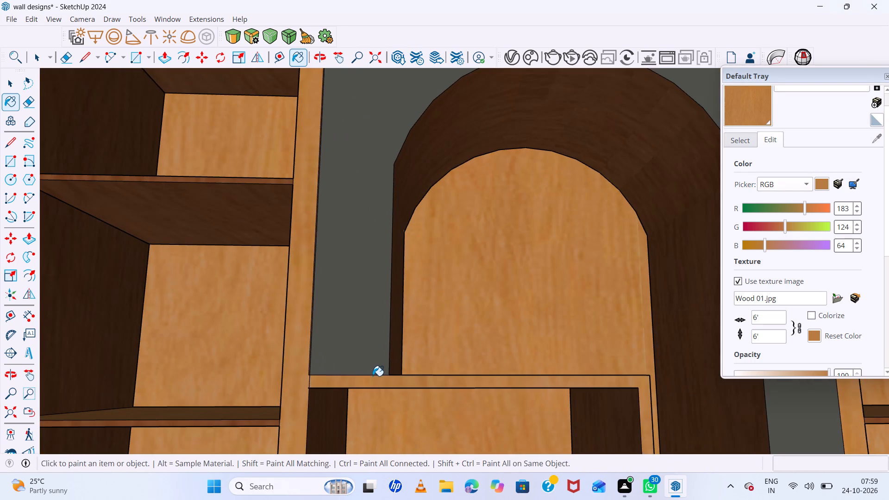
Paint the top and front edge of the left column's second shelf with light brown wood.
scroll(373, 376, down, 13)
scroll(459, 375, down, 5)
middle_drag(450, 391, 645, 375)
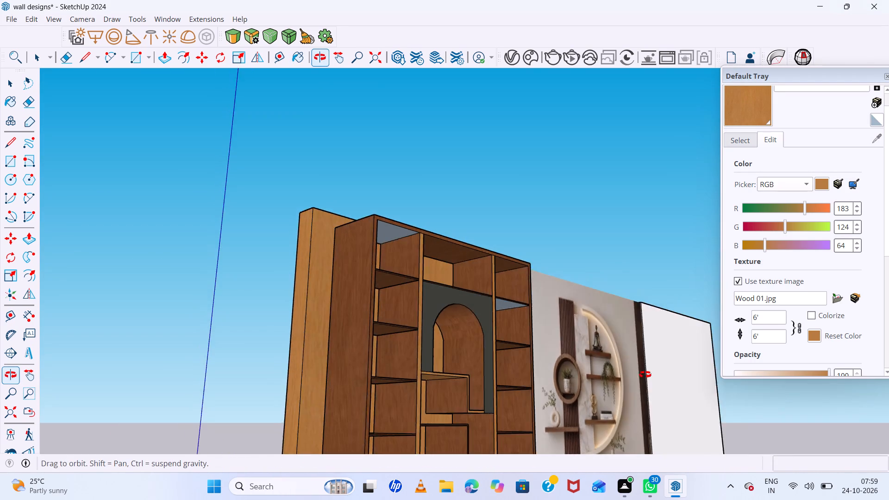
middle_drag(645, 375, 453, 499)
scroll(332, 367, up, 7)
scroll(398, 293, up, 5)
click(400, 288)
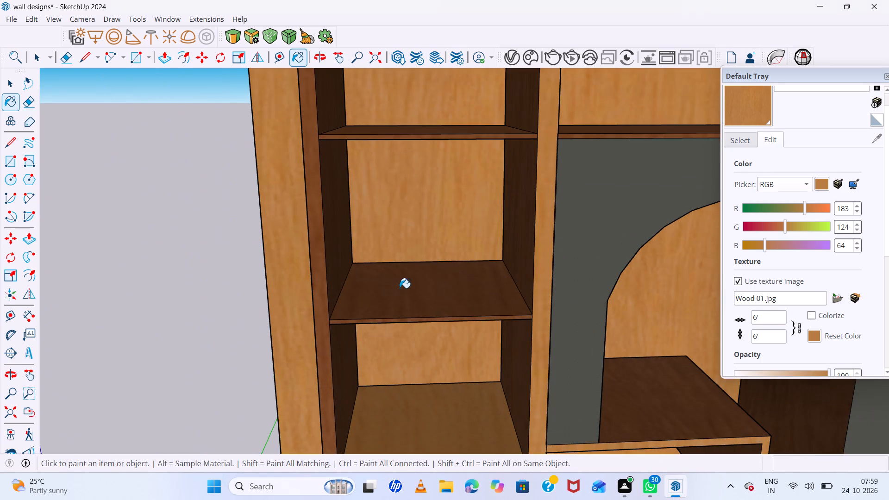
scroll(410, 322, up, 5)
click(410, 318)
Paint the underside of the left column's second shelf with light brown wood.
scroll(410, 318, up, 1)
scroll(410, 318, down, 7)
middle_drag(413, 322, 413, 316)
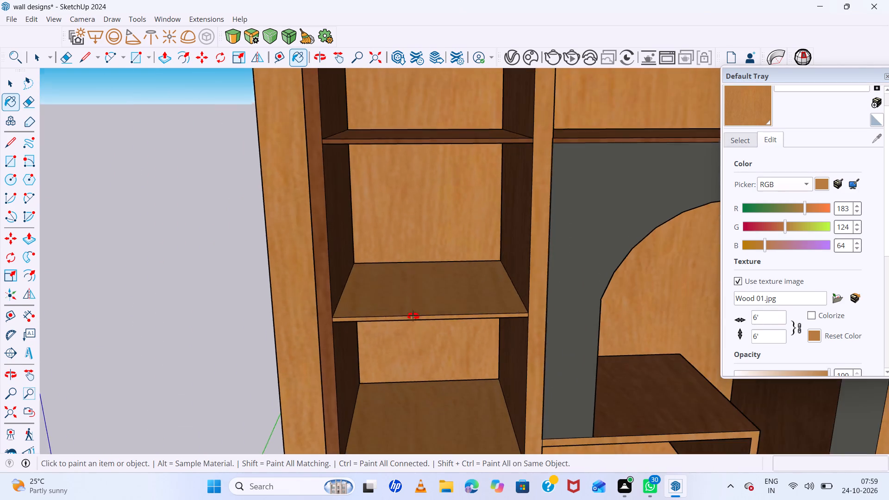
scroll(414, 311, up, 1)
middle_drag(413, 316, 420, 151)
scroll(409, 211, up, 5)
click(411, 218)
Paint the left side panel's front edge and its inner faces in the second, third and fourth compartments with light brown wood.
click(237, 236)
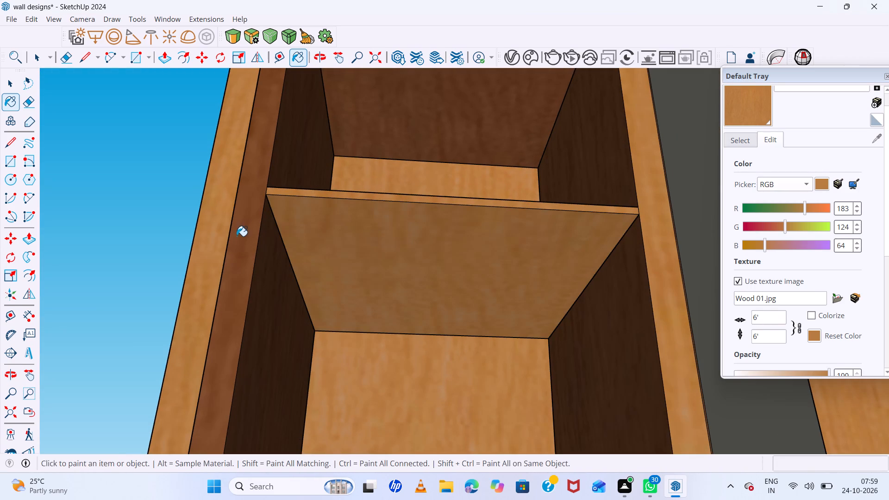
scroll(260, 244, down, 6)
scroll(275, 281, up, 6)
click(255, 290)
scroll(305, 317, down, 6)
middle_drag(357, 332, 357, 336)
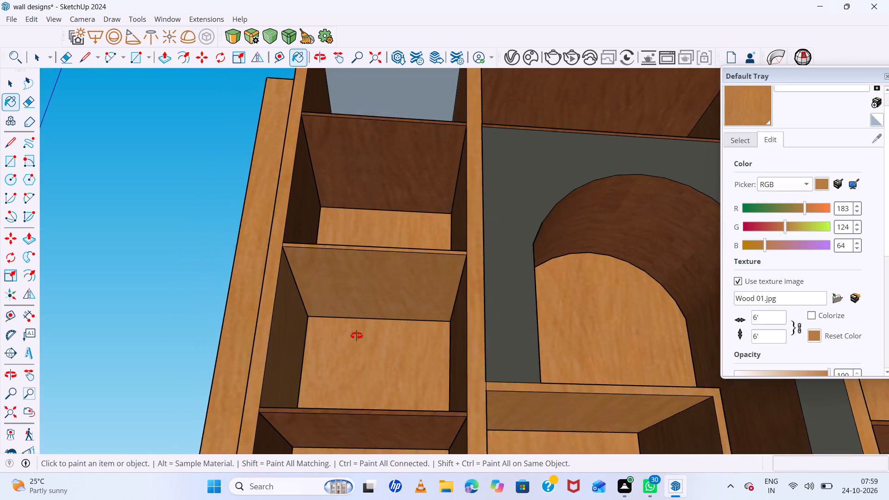
middle_drag(357, 336, 277, 438)
scroll(316, 257, up, 6)
double_click(313, 244)
scroll(361, 284, down, 12)
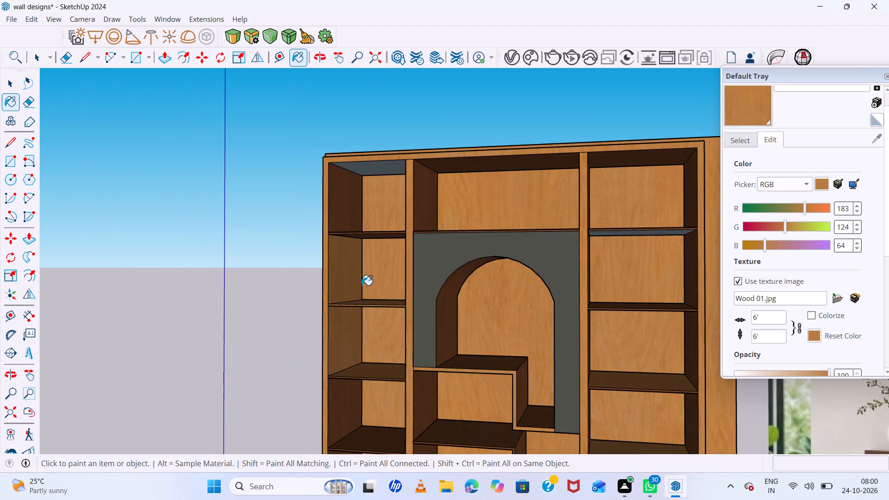
scroll(347, 428, up, 6)
click(345, 421)
scroll(343, 409, down, 9)
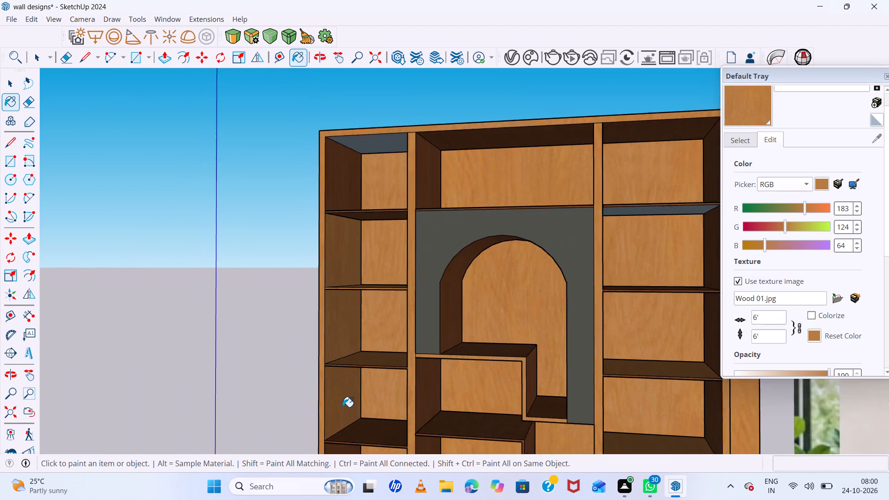
Paint the top and front edge of the left column's fourth shelf with light brown wood.
scroll(343, 407, down, 4)
scroll(367, 431, up, 6)
click(363, 414)
scroll(358, 420, up, 12)
middle_drag(366, 420, 382, 367)
middle_click(382, 367)
scroll(387, 385, up, 6)
click(390, 400)
Paint the underside of the left column's fourth shelf with light brown wood.
scroll(390, 400, down, 6)
middle_drag(508, 395, 530, 306)
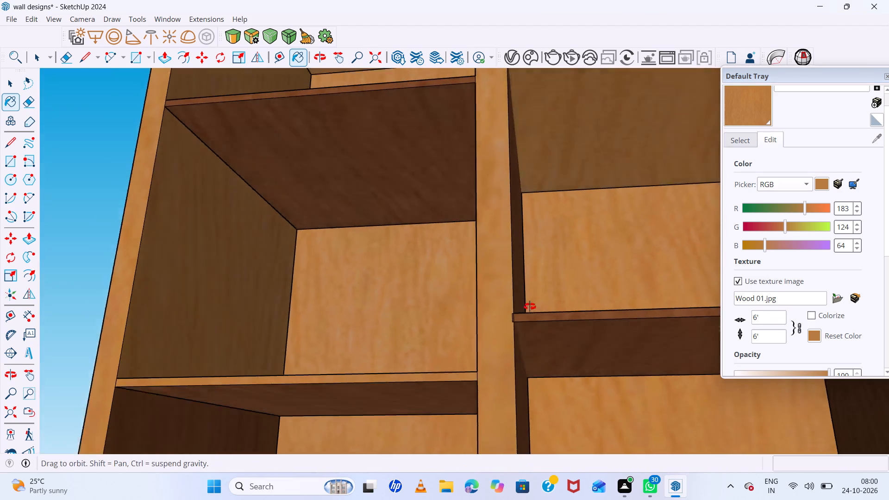
middle_drag(530, 306, 552, 218)
middle_click(552, 218)
scroll(387, 266, up, 6)
click(387, 266)
scroll(387, 266, down, 17)
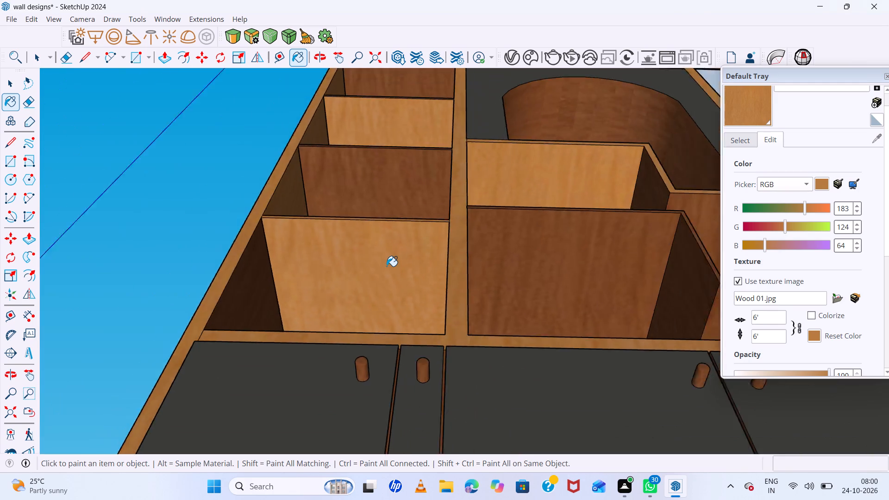
Paint the undersides of the lower stepped shelf's two levels and of the upper stepped shelf's lower level with light brown wood.
scroll(387, 266, down, 3)
middle_drag(387, 269, 369, 344)
middle_click(369, 344)
scroll(477, 292, up, 6)
click(487, 271)
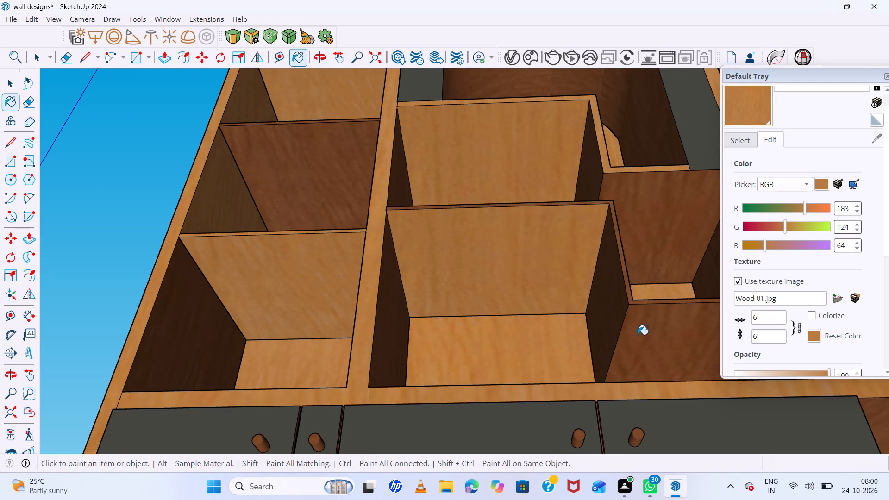
click(638, 335)
click(636, 202)
Paint the underside of the left column's third shelf with light brown wood.
scroll(460, 206, up, 6)
click(267, 146)
scroll(328, 195, down, 3)
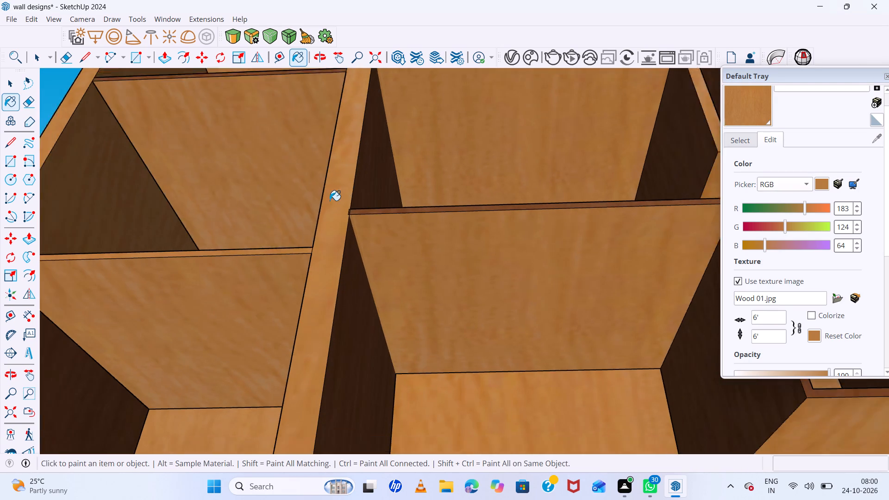
Paint the inner left side and the ceiling of the left column's top compartment with light brown wood.
scroll(330, 200, down, 4)
middle_drag(353, 230, 329, 410)
scroll(328, 412, down, 13)
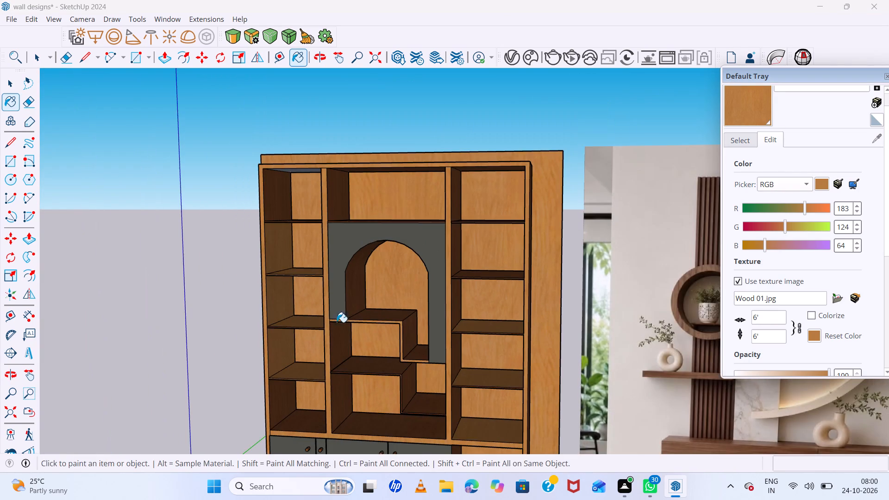
scroll(292, 204, up, 7)
click(256, 183)
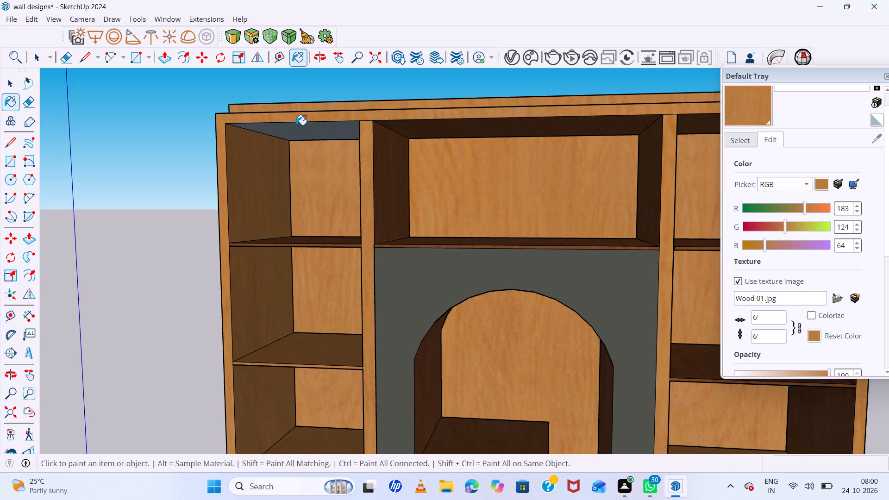
scroll(301, 133, up, 6)
click(304, 132)
scroll(304, 132, down, 13)
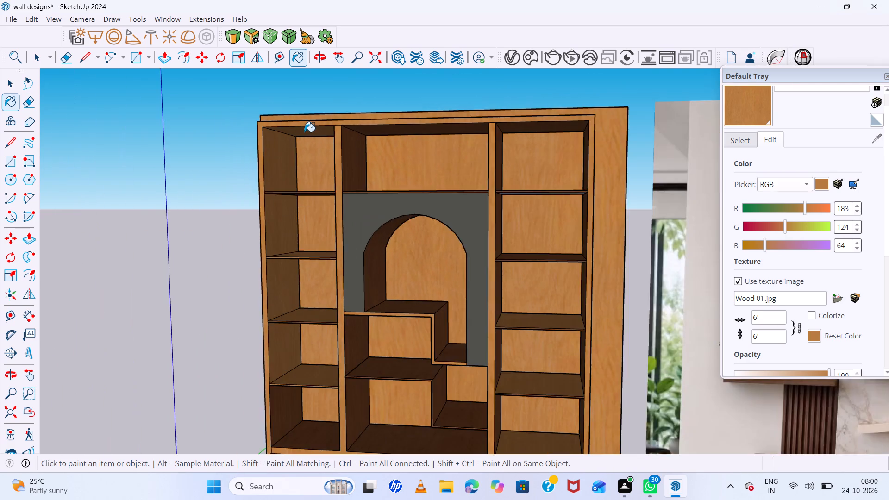
Paint the inner left side and the floor of the left column's lowest open compartment with light brown wood.
scroll(304, 132, down, 12)
scroll(307, 190, up, 6)
scroll(311, 254, up, 6)
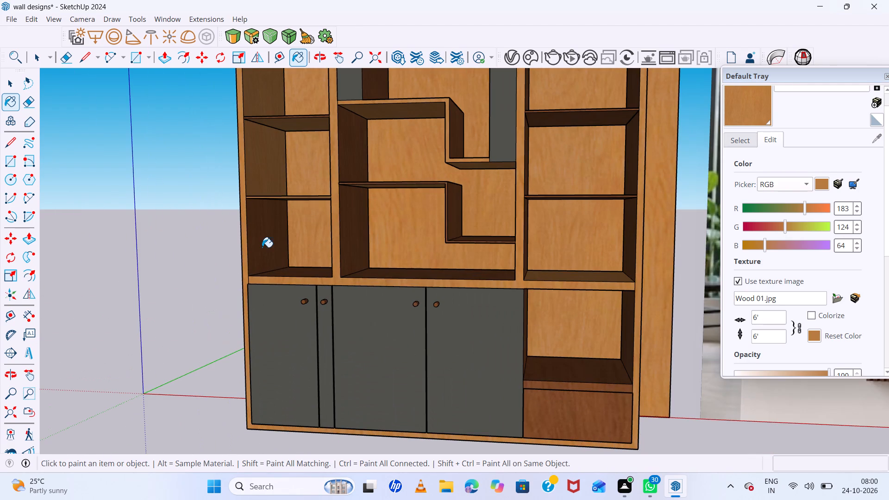
click(260, 246)
click(297, 273)
Paint the centre column's floor and the tops of both stepped shelves, upper and lower levels, with light brown wood.
middle_drag(315, 290, 334, 368)
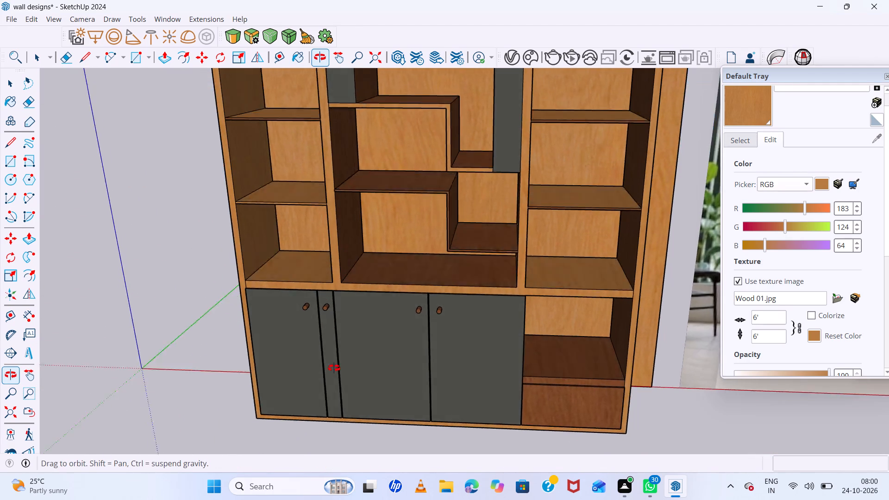
middle_drag(334, 368, 335, 425)
scroll(420, 277, up, 6)
click(420, 277)
click(522, 201)
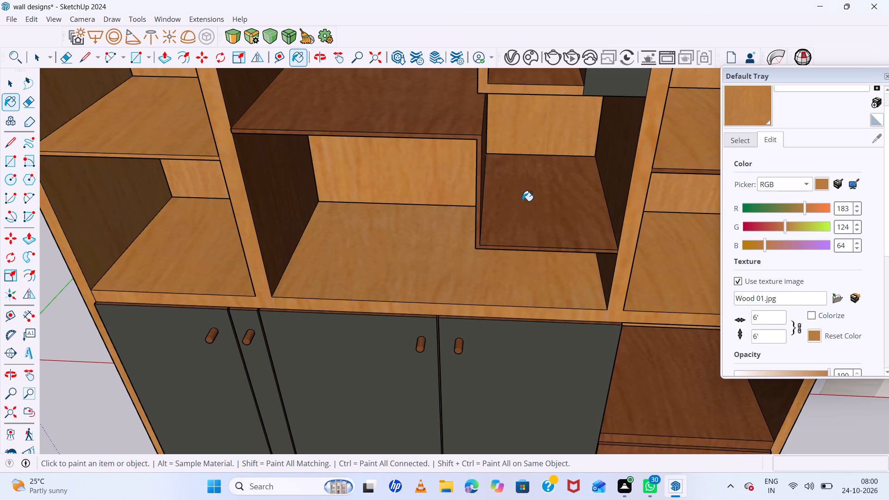
click(423, 112)
scroll(399, 198, down, 10)
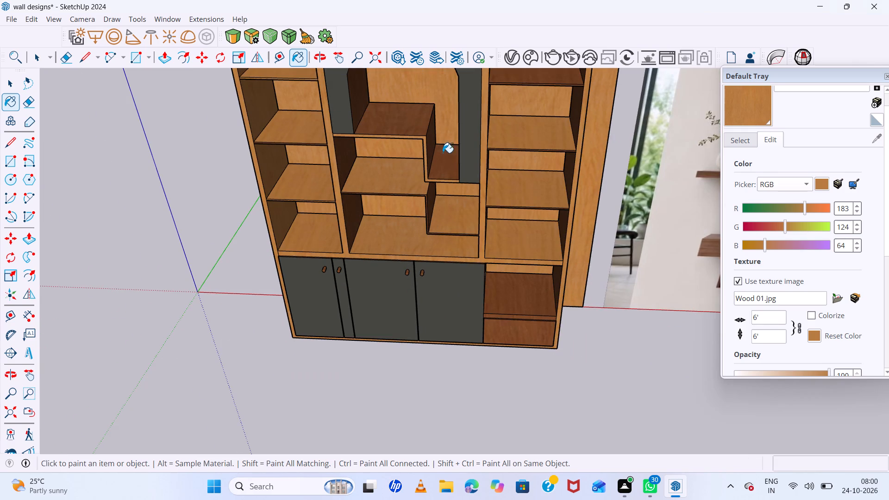
click(443, 151)
click(397, 120)
Paint the front edge of the lower stepped shelf in the centre column with light brown wood.
middle_drag(436, 213, 452, 156)
scroll(420, 182, up, 6)
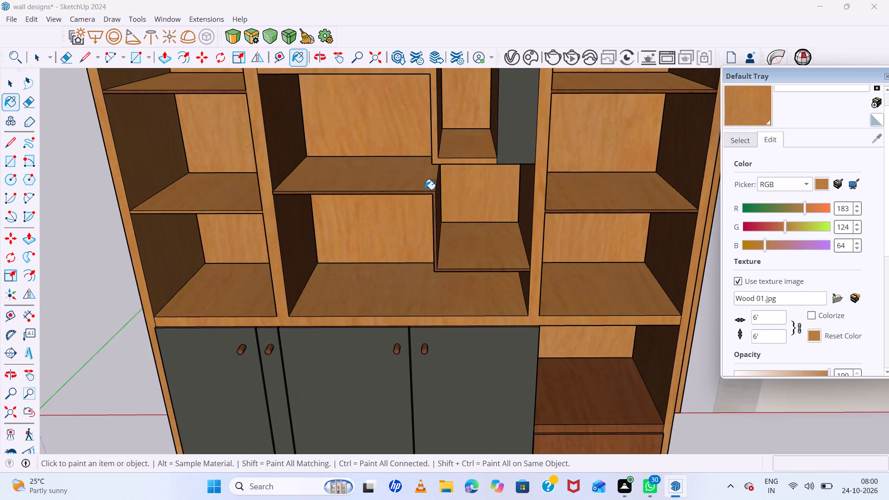
scroll(426, 194, up, 5)
click(435, 193)
scroll(322, 182, down, 13)
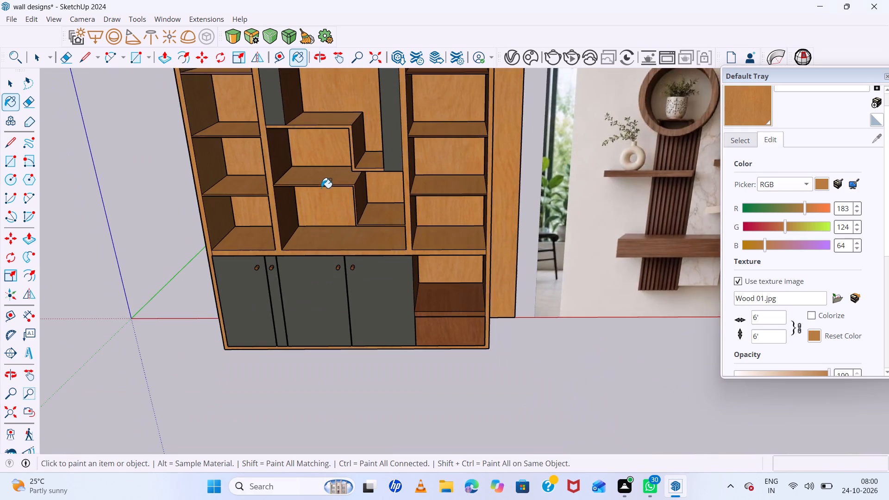
Paint the shelf top, shelf front edge and drawer front of the open niche beside the base cabinets with light brown wood.
scroll(456, 294, up, 6)
middle_drag(471, 344, 468, 301)
click(467, 300)
click(468, 353)
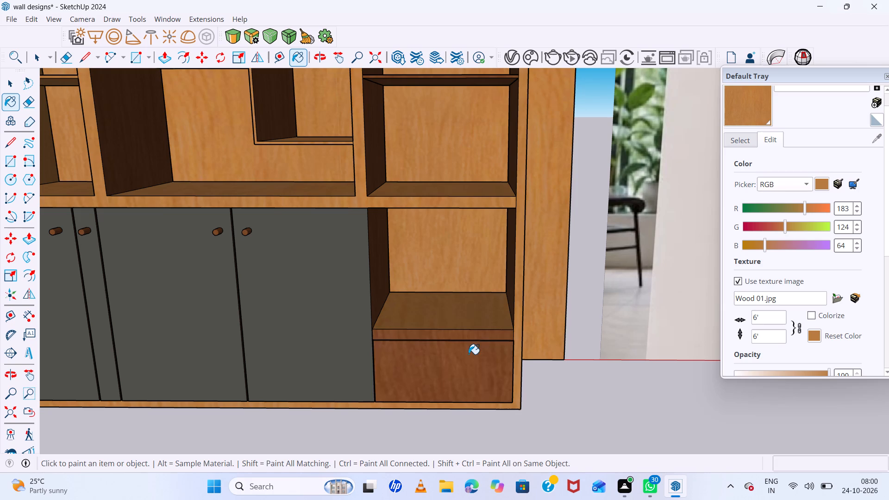
click(463, 335)
scroll(442, 331, up, 6)
scroll(429, 325, down, 12)
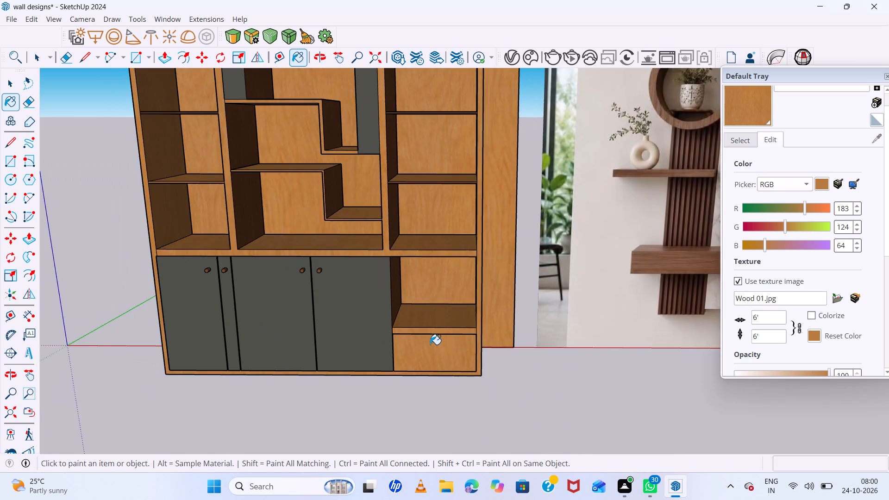
Set the light brown wood material's texture size to 1'.
scroll(430, 345, down, 7)
middle_drag(429, 344, 509, 311)
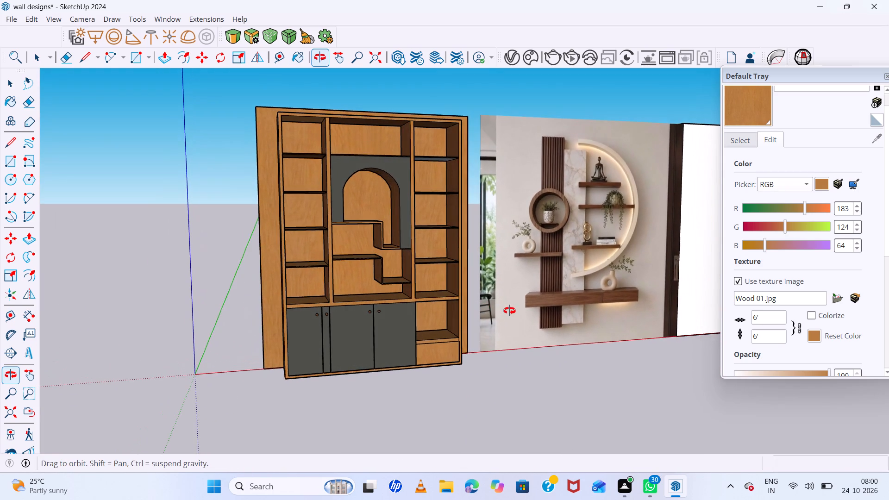
middle_drag(509, 311, 432, 302)
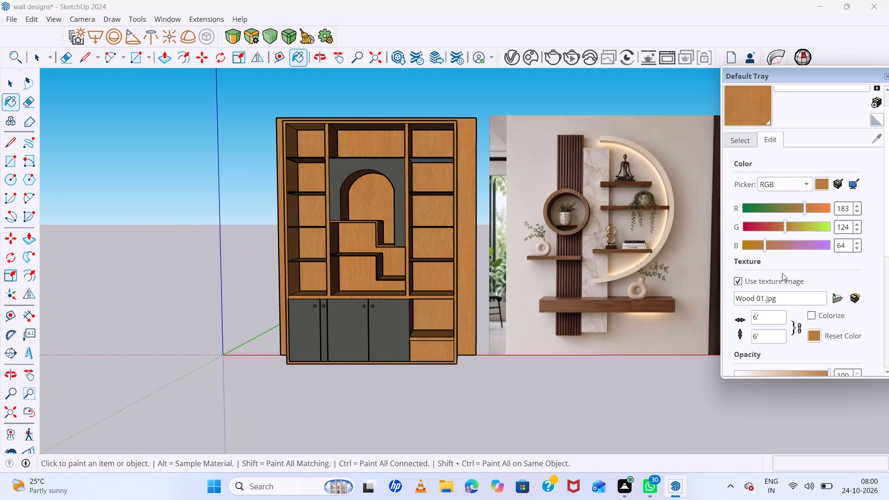
click(775, 311)
key(BackSpace)
key(BackSpace)
text(1')
key(Return)
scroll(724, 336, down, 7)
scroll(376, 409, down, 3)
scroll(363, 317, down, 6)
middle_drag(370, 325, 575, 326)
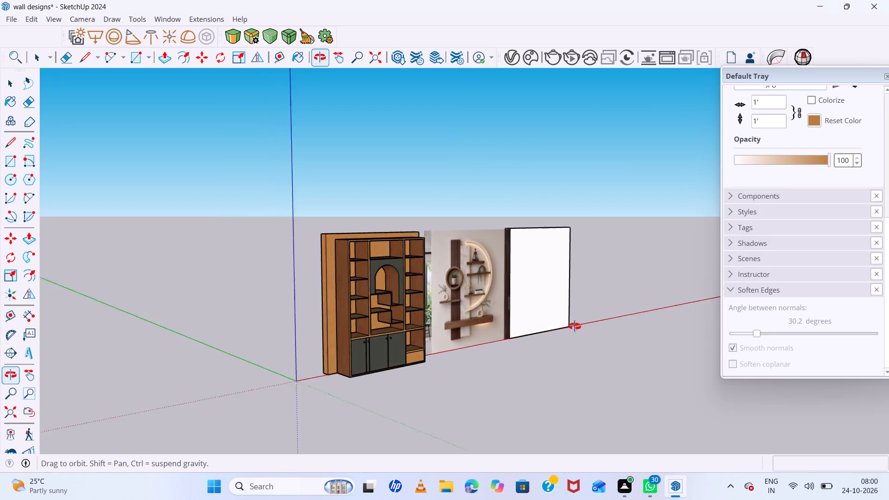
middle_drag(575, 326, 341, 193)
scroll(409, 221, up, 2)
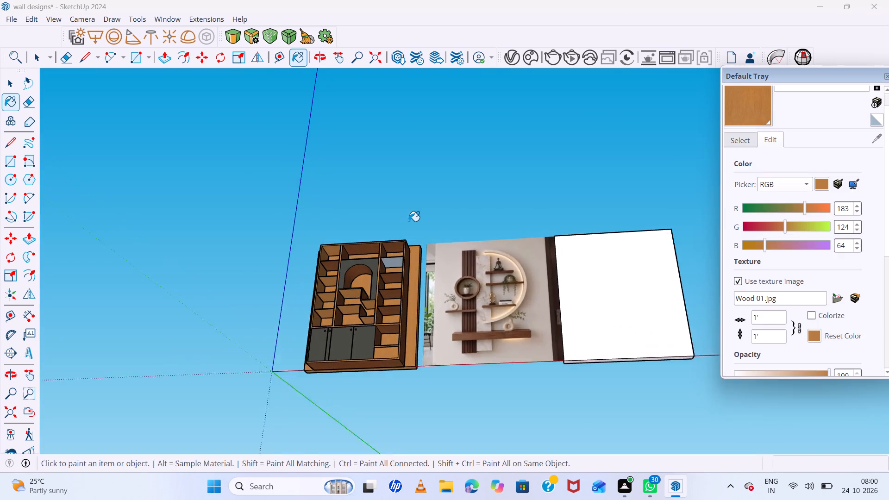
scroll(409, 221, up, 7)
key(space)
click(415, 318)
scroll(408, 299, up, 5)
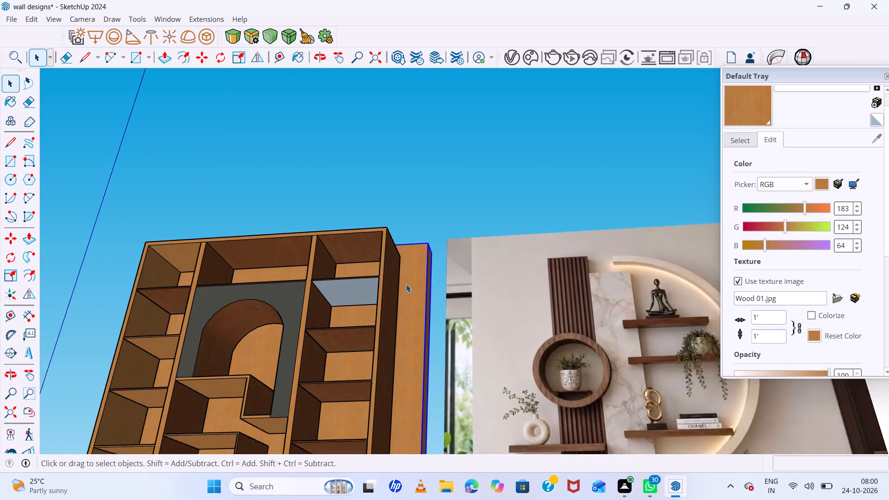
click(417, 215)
Paint the underside of the right column's first shelf with the light brown wood material.
click(763, 85)
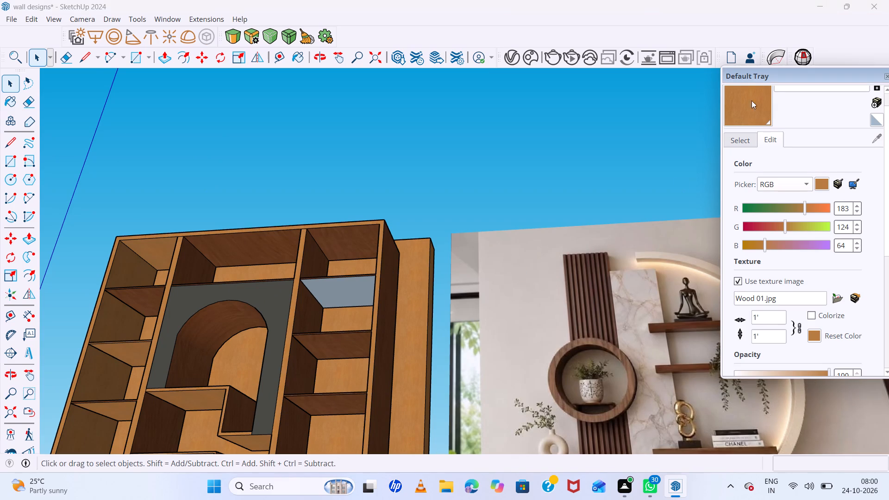
scroll(323, 338, up, 3)
click(344, 270)
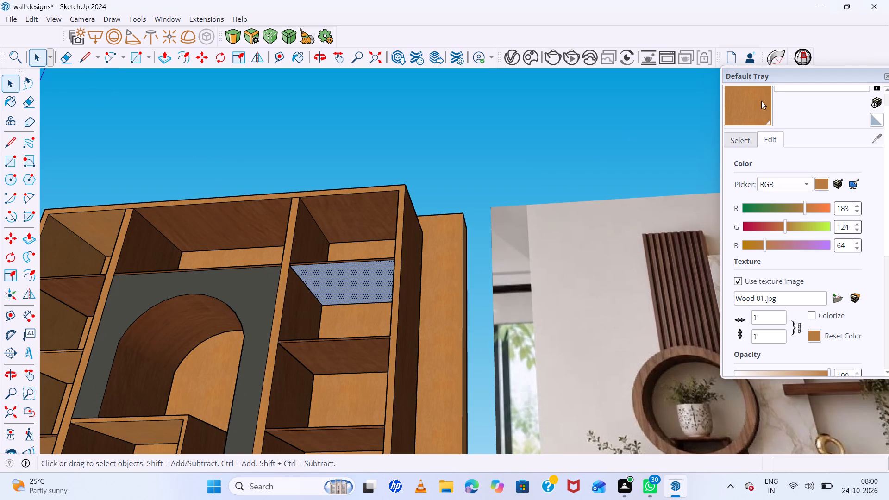
click(752, 108)
click(345, 292)
scroll(374, 238, down, 6)
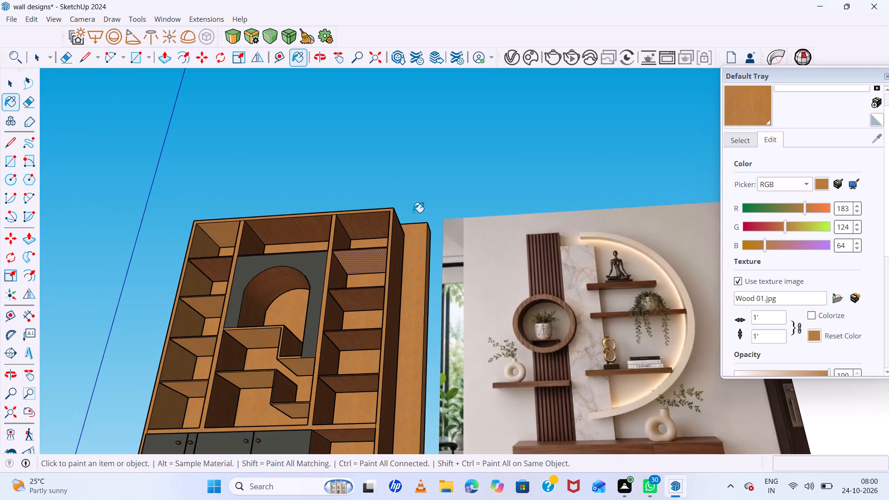
key(space)
click(426, 192)
scroll(335, 191, up, 6)
scroll(329, 187, down, 6)
middle_drag(334, 193, 344, 216)
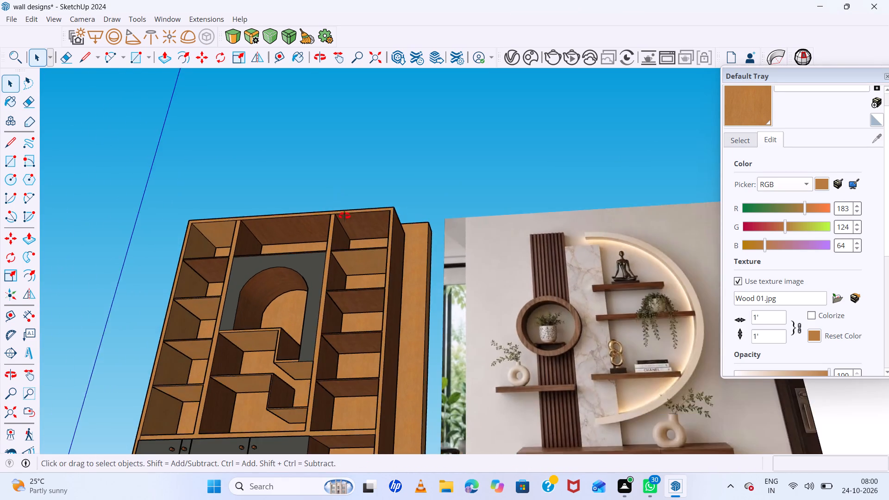
Examine the bookshelf wall and the second reference image with its slatted panel, marble strip and arc shelves beside the blank wall.
middle_drag(344, 216, 352, 405)
middle_drag(345, 398, 339, 391)
scroll(290, 307, down, 20)
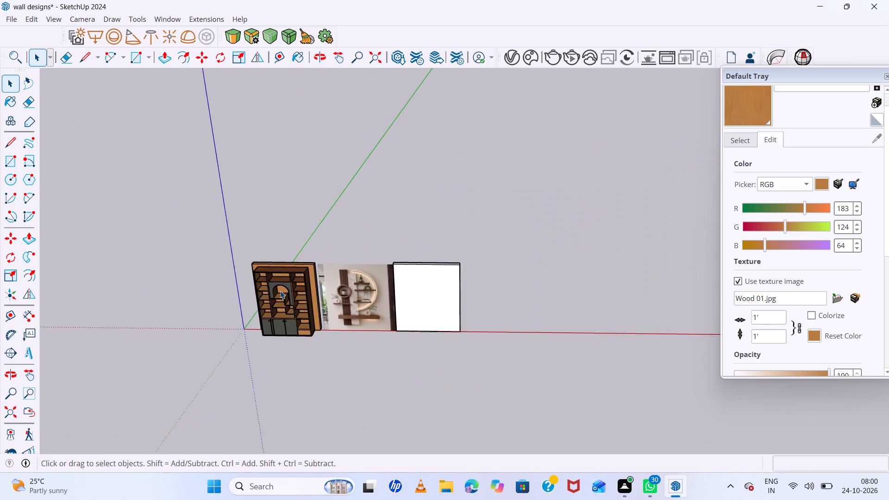
scroll(280, 291, down, 3)
scroll(363, 302, up, 12)
middle_drag(377, 265, 378, 237)
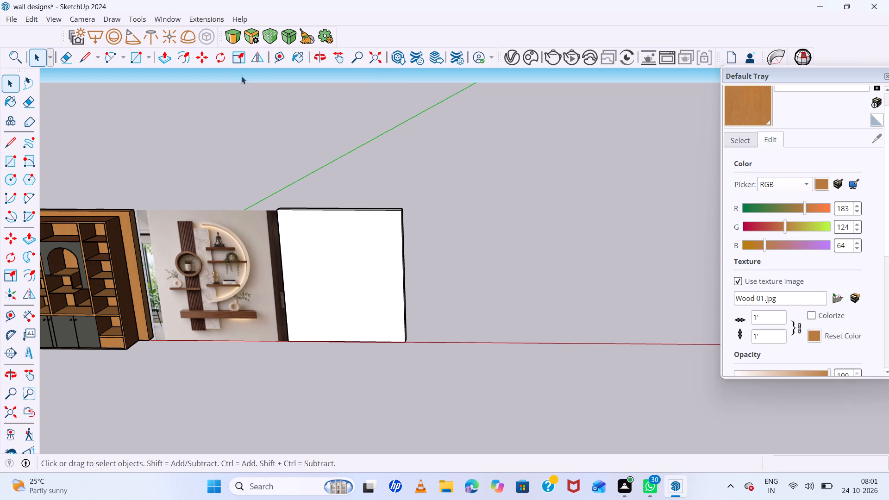
scroll(342, 273, down, 7)
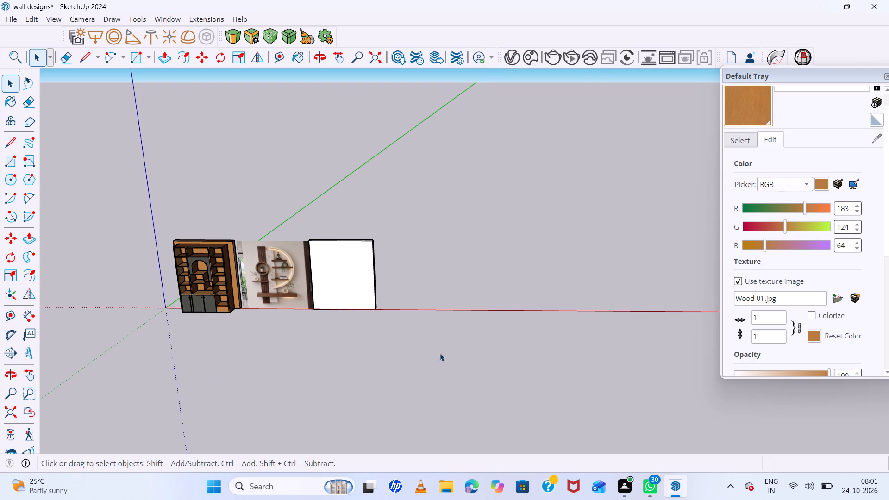
scroll(682, 335, down, 3)
scroll(378, 314, down, 6)
middle_drag(377, 313, 403, 277)
scroll(403, 277, up, 7)
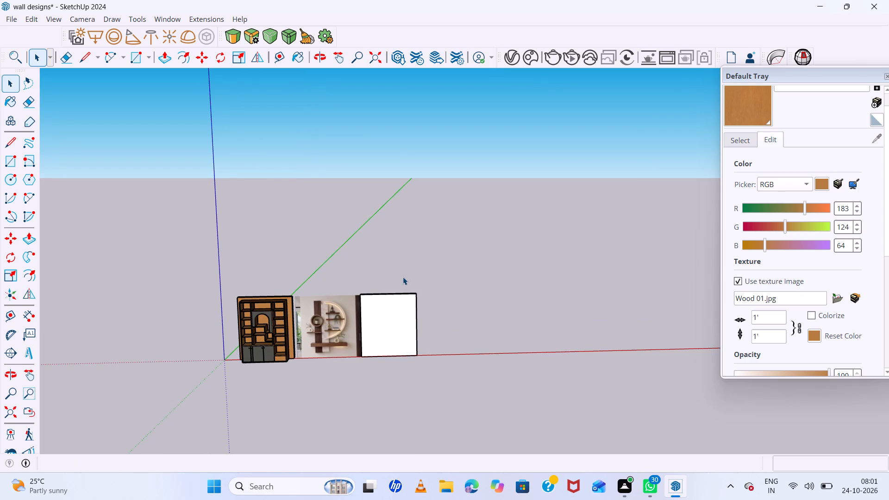
scroll(403, 277, up, 1)
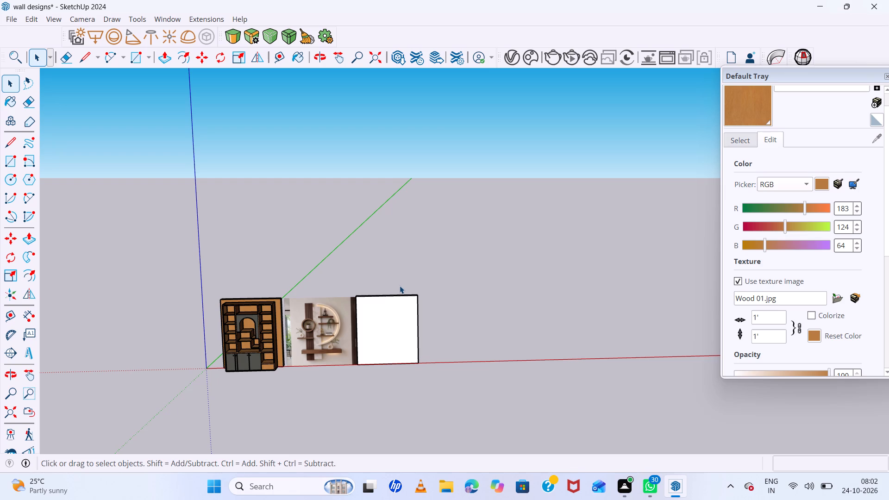
scroll(400, 286, up, 2)
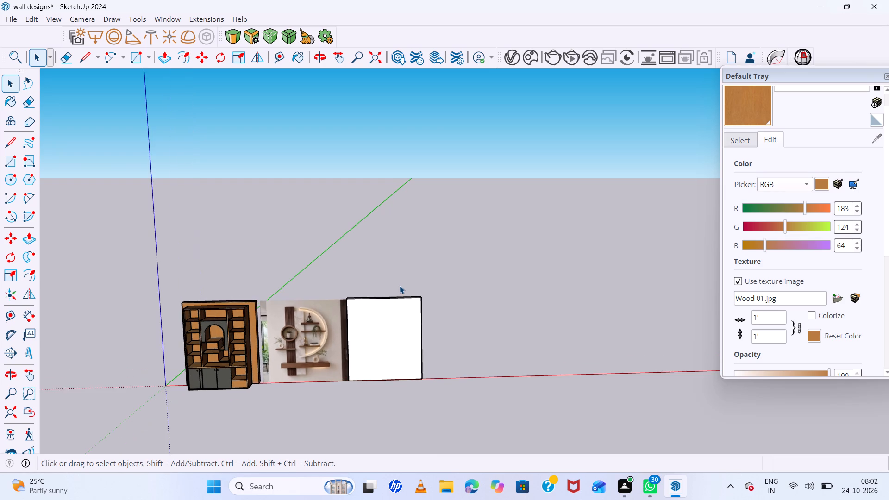
scroll(400, 286, down, 7)
middle_drag(414, 298, 415, 289)
middle_click(415, 289)
scroll(401, 306, up, 8)
middle_drag(420, 343, 421, 323)
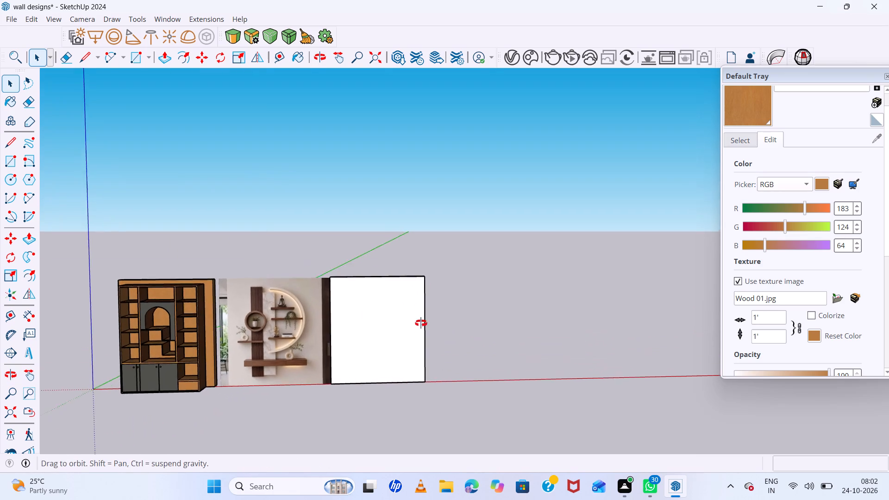
middle_drag(421, 323, 421, 307)
middle_click(421, 307)
scroll(410, 324, up, 7)
scroll(410, 324, down, 3)
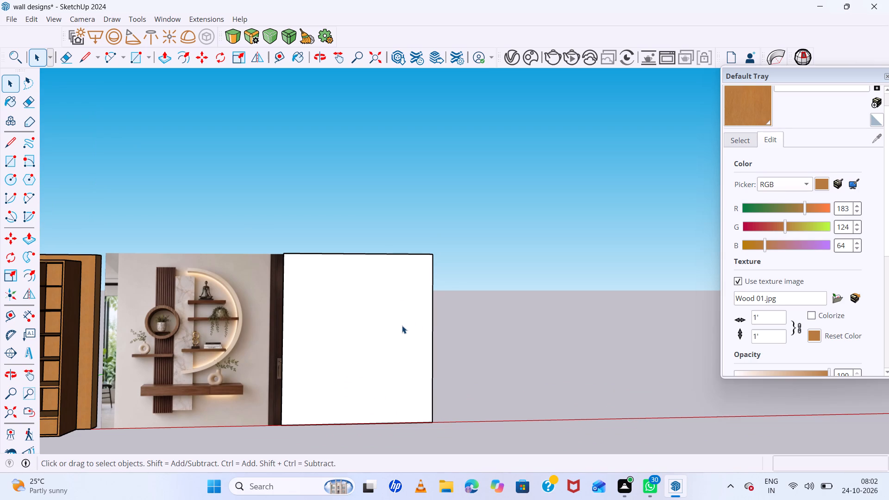
scroll(183, 331, up, 7)
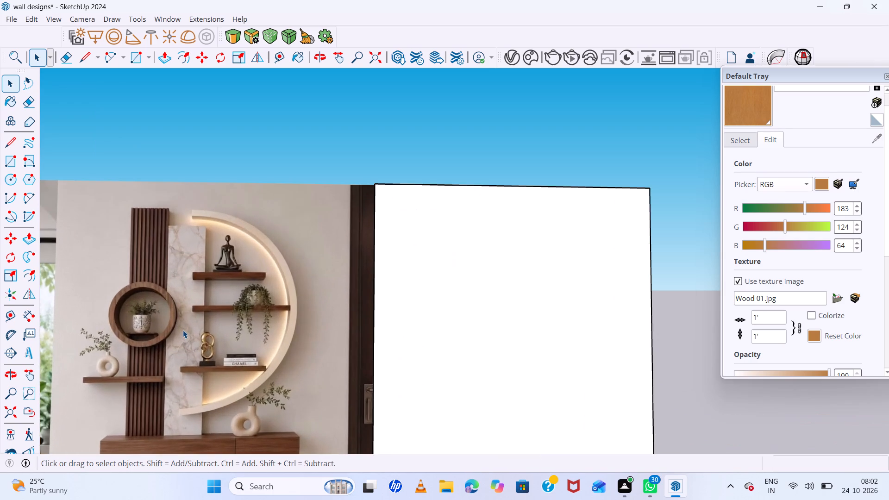
scroll(183, 330, up, 6)
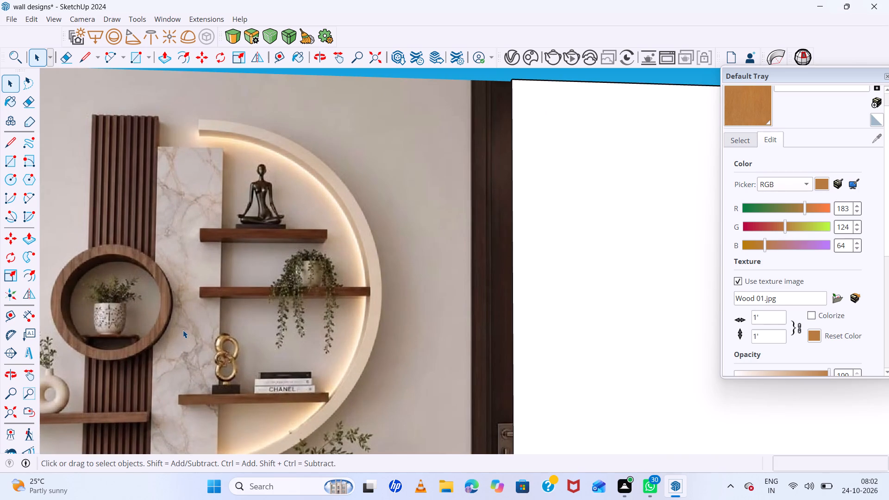
scroll(183, 330, down, 3)
middle_drag(163, 344, 85, 431)
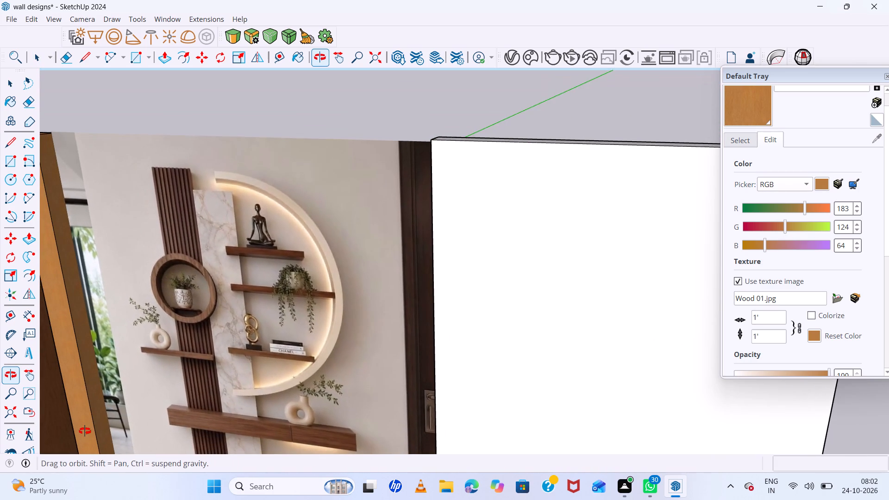
middle_drag(85, 431, 84, 431)
middle_click(84, 431)
middle_click(84, 431)
scroll(173, 369, down, 13)
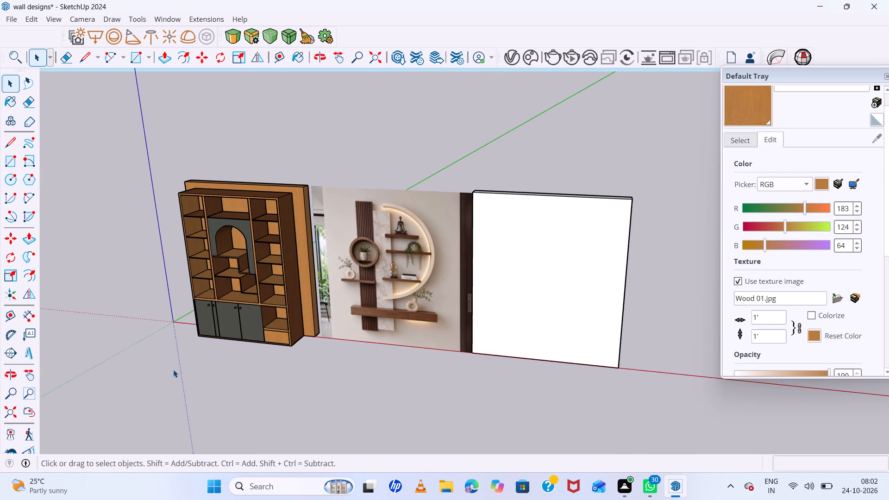
scroll(326, 301, up, 6)
scroll(428, 326, up, 7)
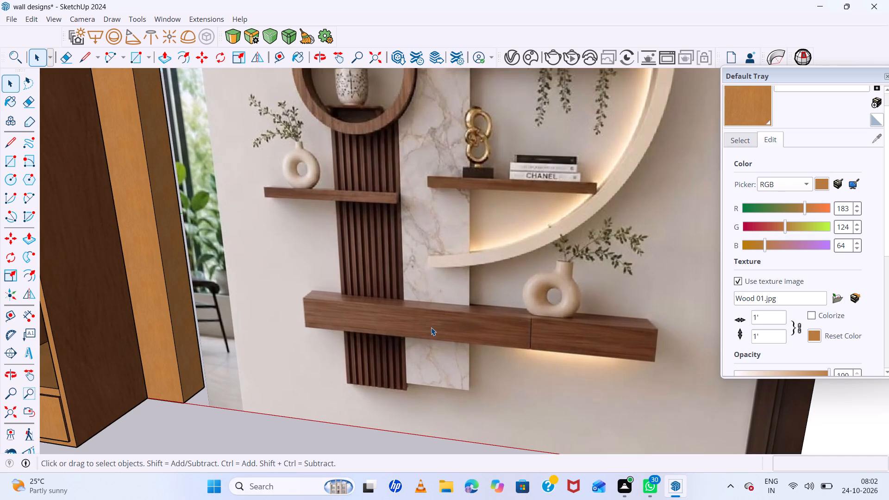
scroll(431, 328, down, 11)
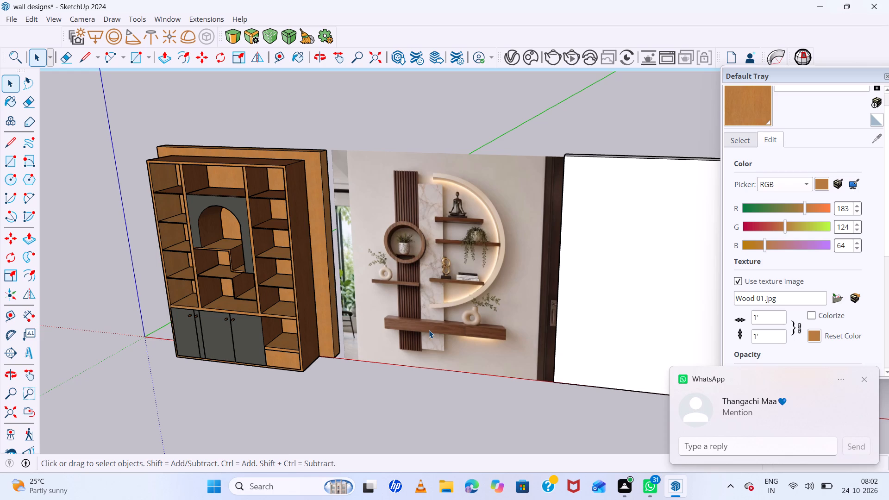
click(865, 380)
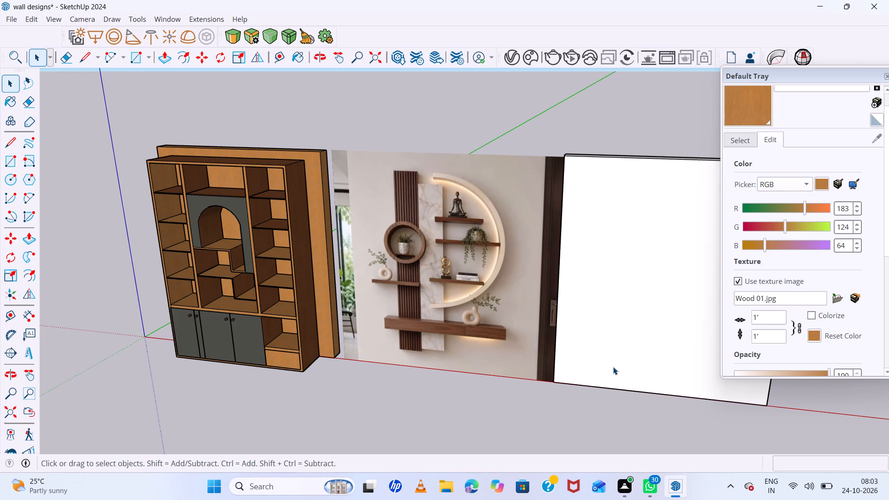
Draw a narrow vertical slat rectangle about 10' 8" tall on the blank wall face, near the side adjoining the reference image.
scroll(561, 384, down, 6)
middle_drag(508, 379, 534, 399)
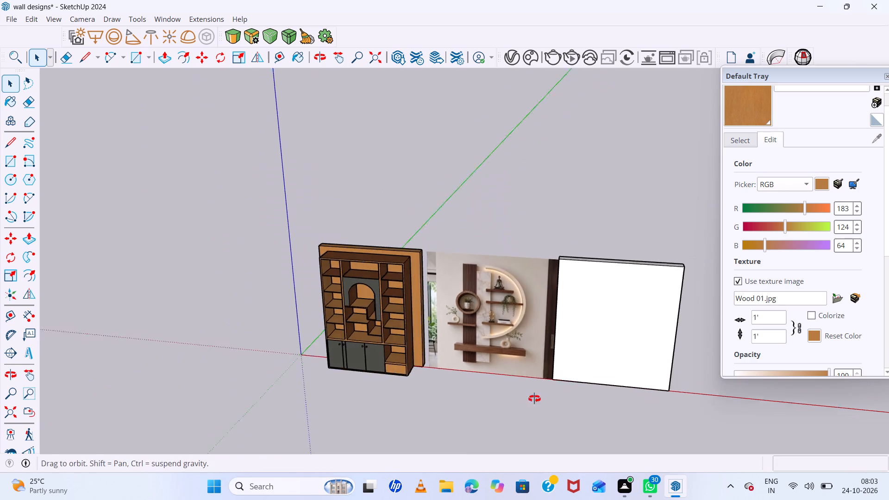
middle_drag(534, 399, 567, 412)
scroll(639, 331, up, 8)
middle_drag(639, 326, 397, 319)
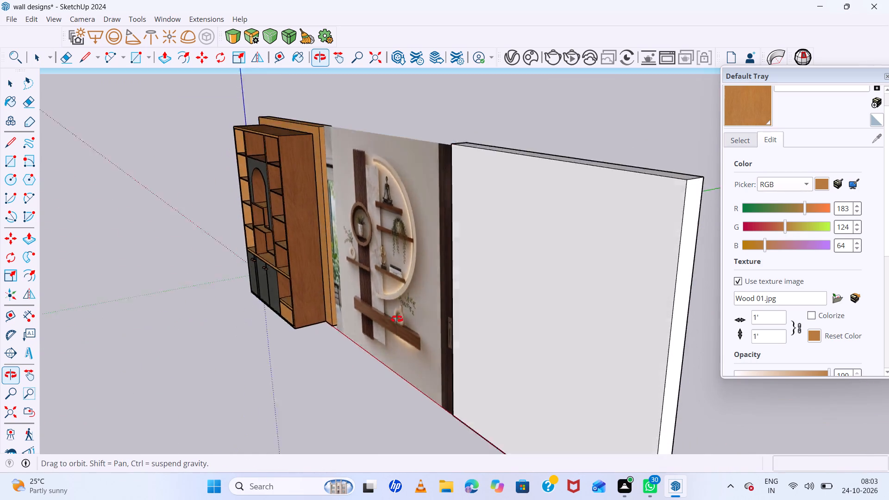
middle_drag(397, 319, 626, 375)
middle_click(626, 375)
scroll(626, 374, up, 5)
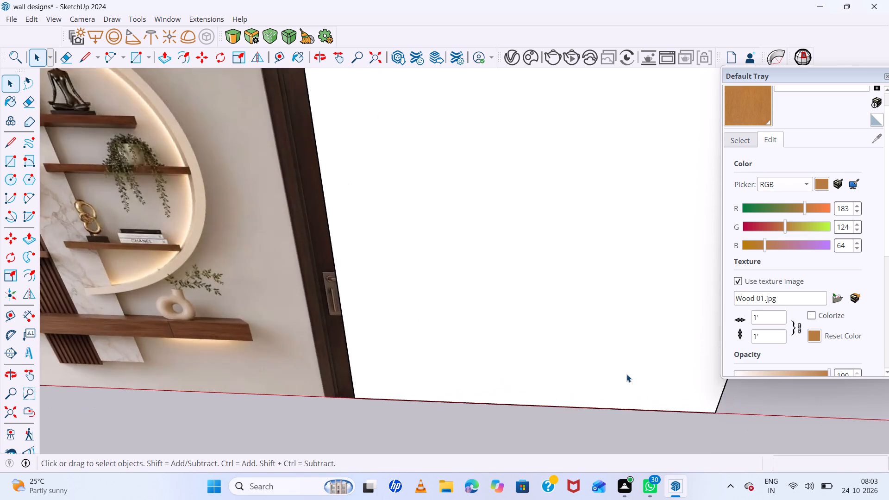
scroll(626, 374, down, 6)
middle_drag(626, 374, 644, 245)
key(r)
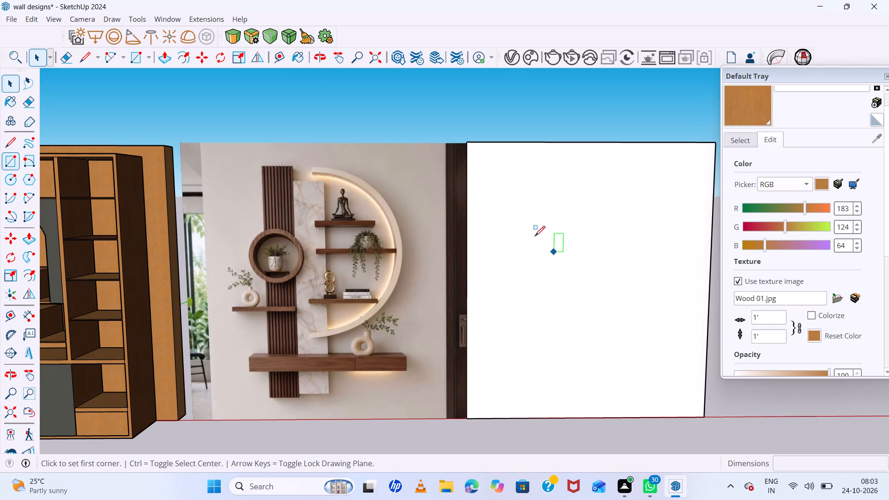
click(523, 167)
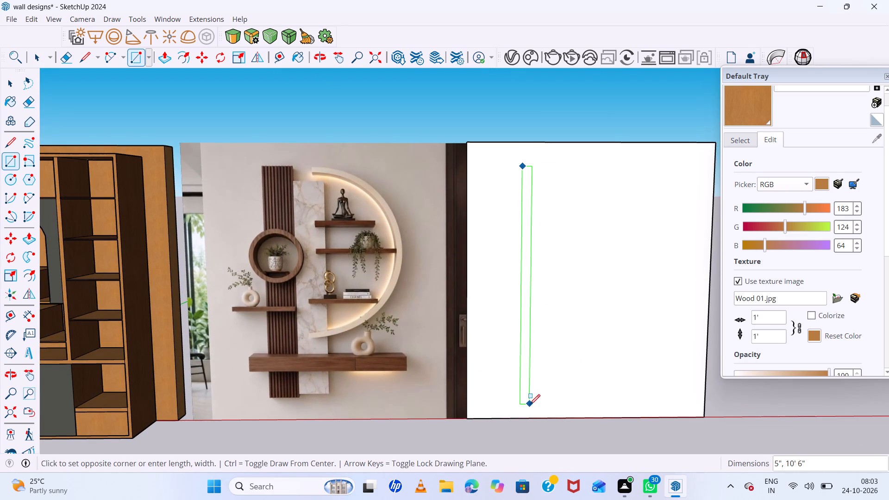
scroll(525, 409, up, 6)
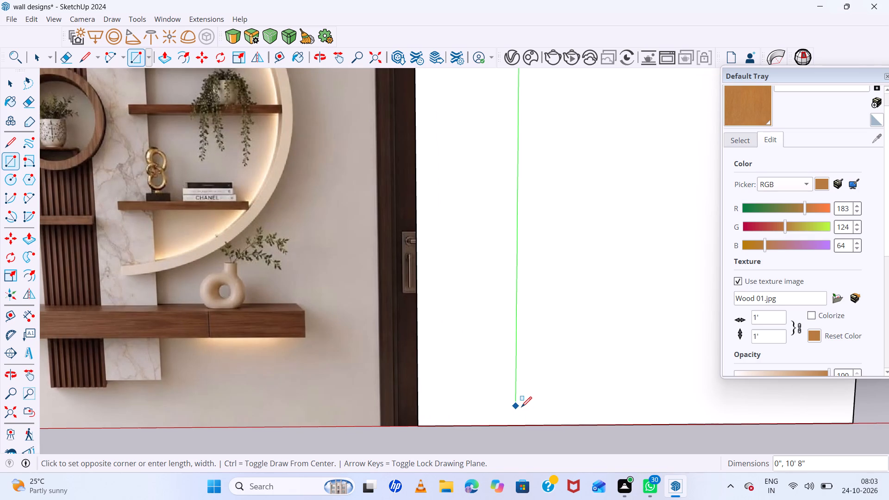
click(523, 407)
scroll(523, 406, down, 7)
key(space)
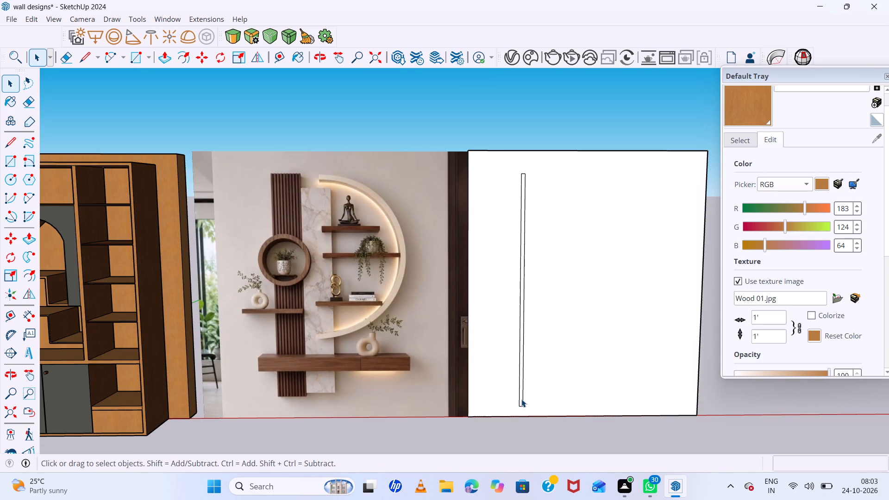
Copy the slat rectangle about 2' 1" horizontally across the blank wall and divide that distance into 5 evenly spaced copies.
scroll(520, 400, up, 4)
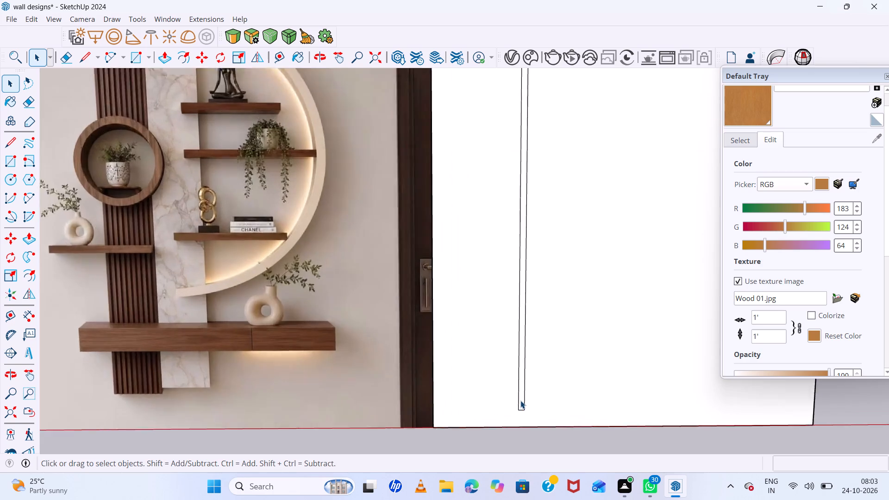
scroll(520, 400, up, 3)
scroll(520, 400, down, 7)
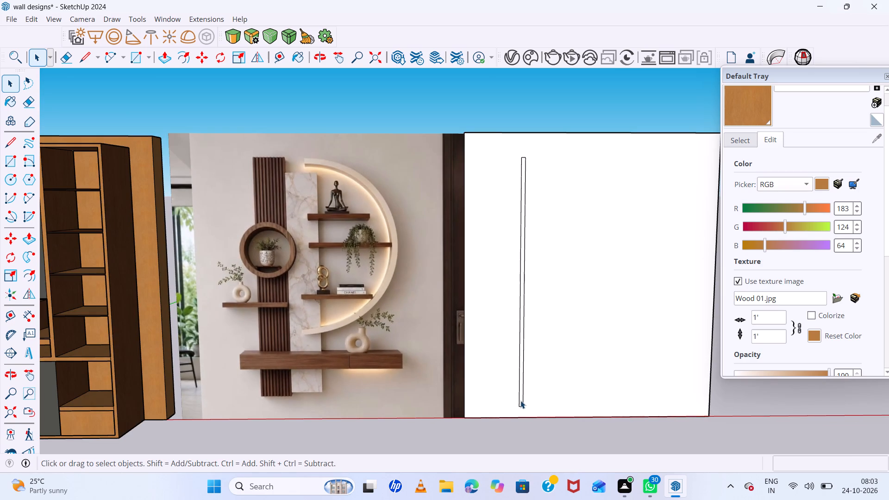
scroll(525, 394, up, 7)
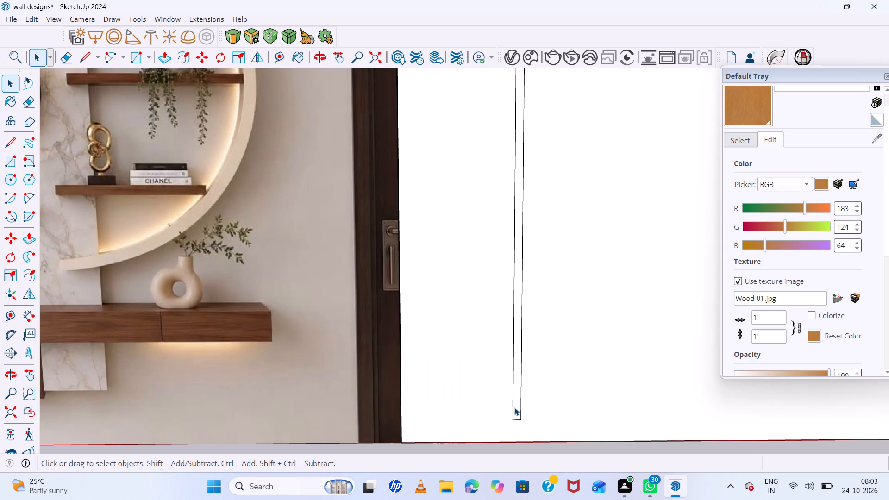
scroll(514, 407, up, 5)
scroll(514, 407, down, 7)
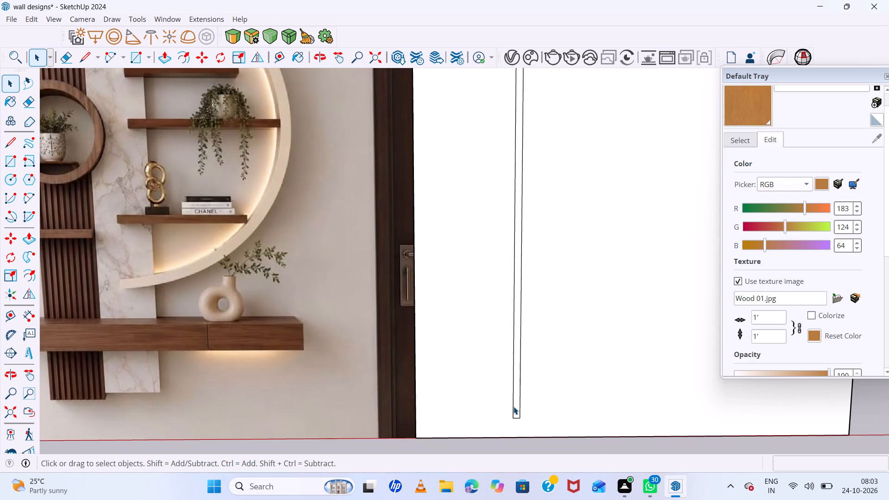
scroll(513, 406, up, 6)
scroll(513, 406, down, 4)
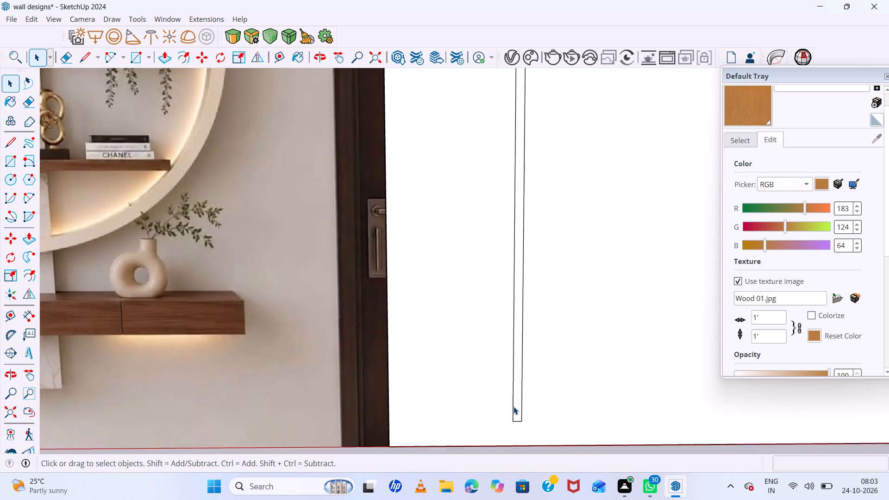
scroll(513, 406, down, 1)
middle_drag(513, 406, 533, 432)
scroll(526, 421, up, 7)
click(515, 402)
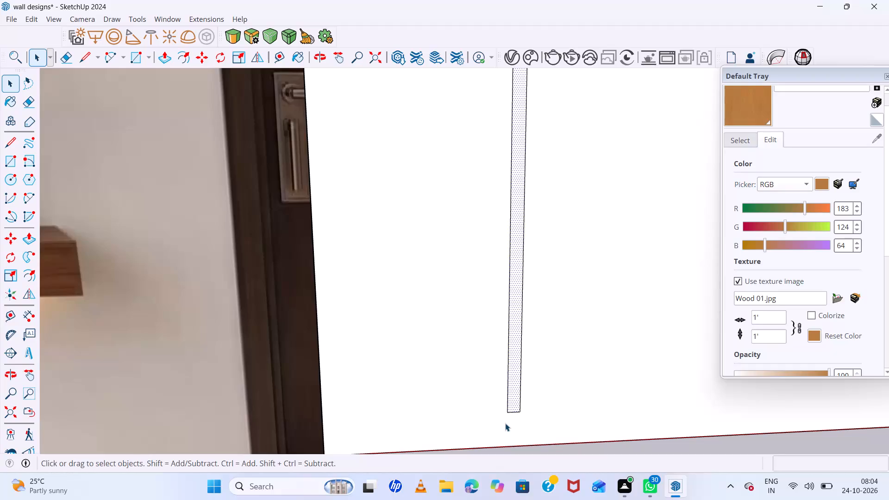
scroll(505, 423, down, 8)
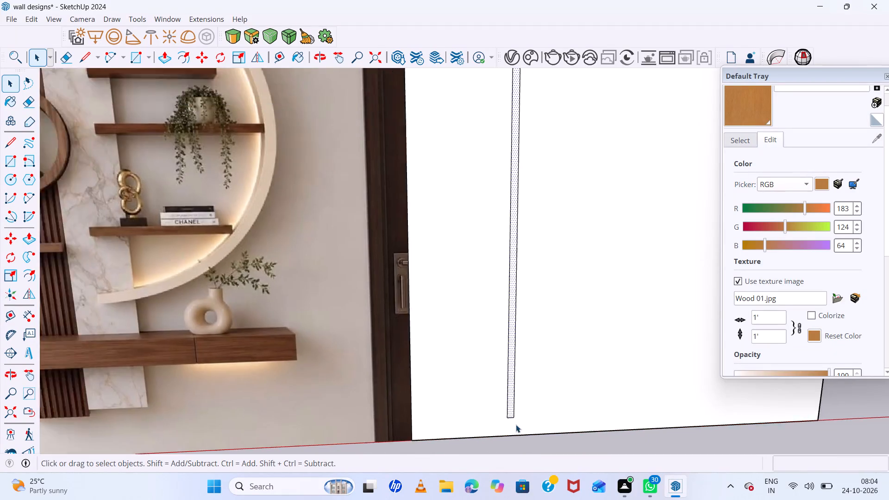
scroll(516, 425, down, 10)
scroll(523, 410, up, 6)
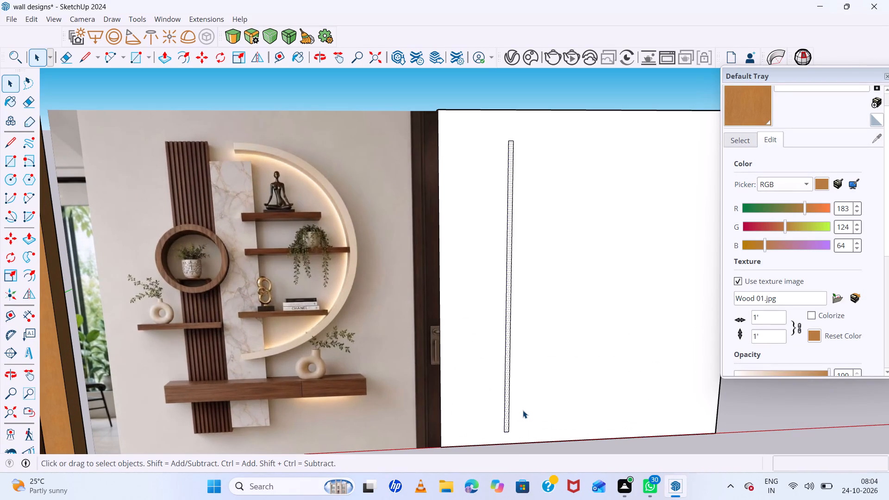
key(m)
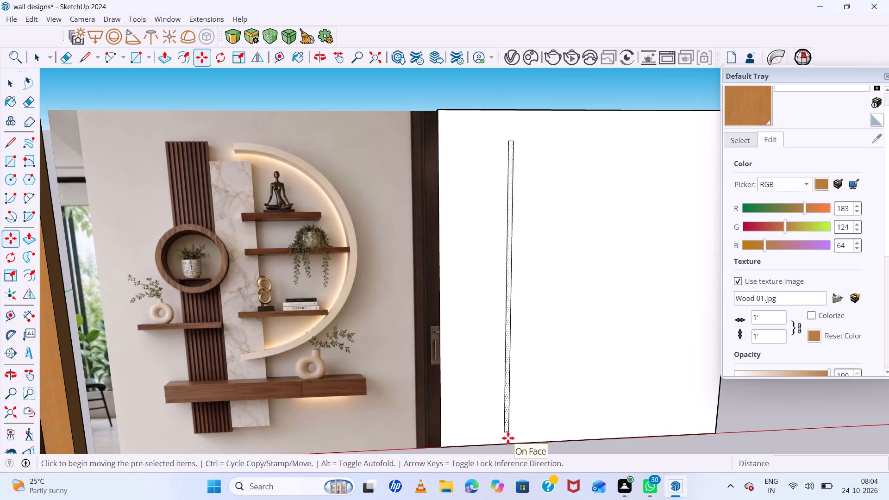
click(510, 433)
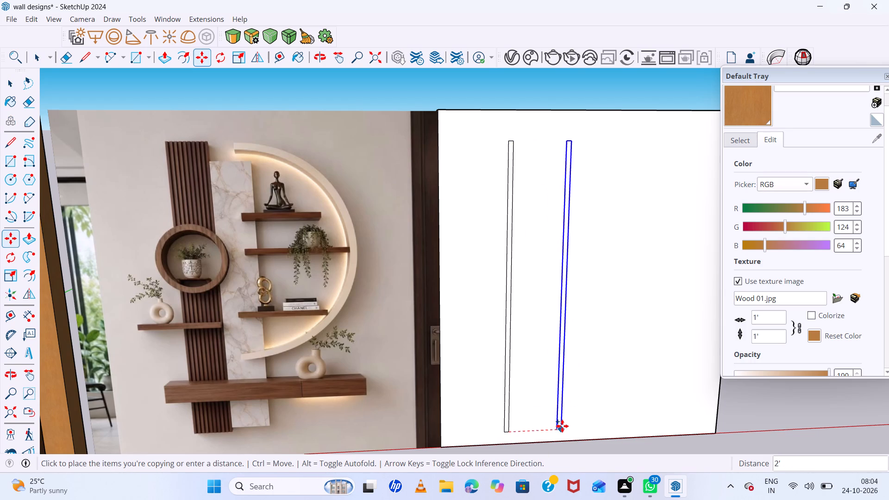
click(563, 426)
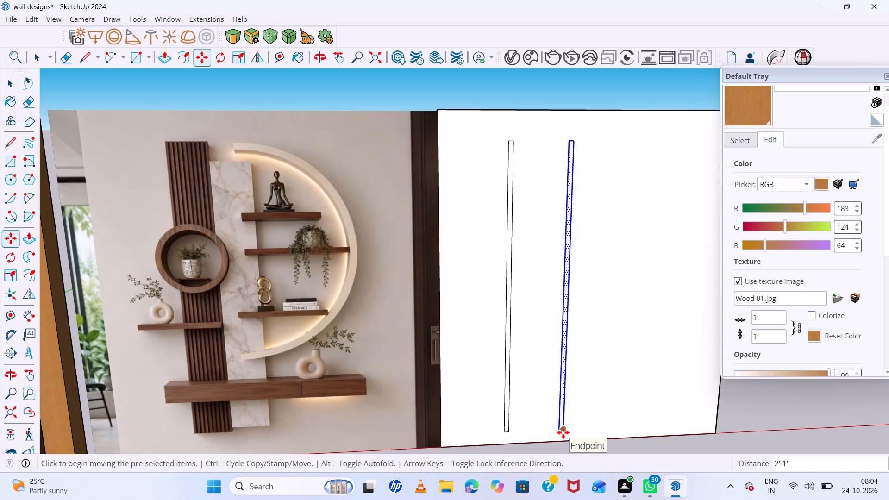
text(5/)
key(Return)
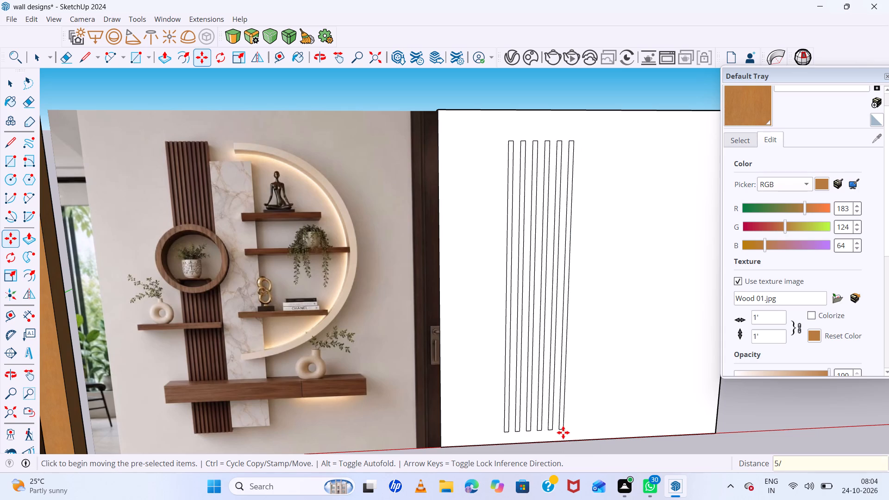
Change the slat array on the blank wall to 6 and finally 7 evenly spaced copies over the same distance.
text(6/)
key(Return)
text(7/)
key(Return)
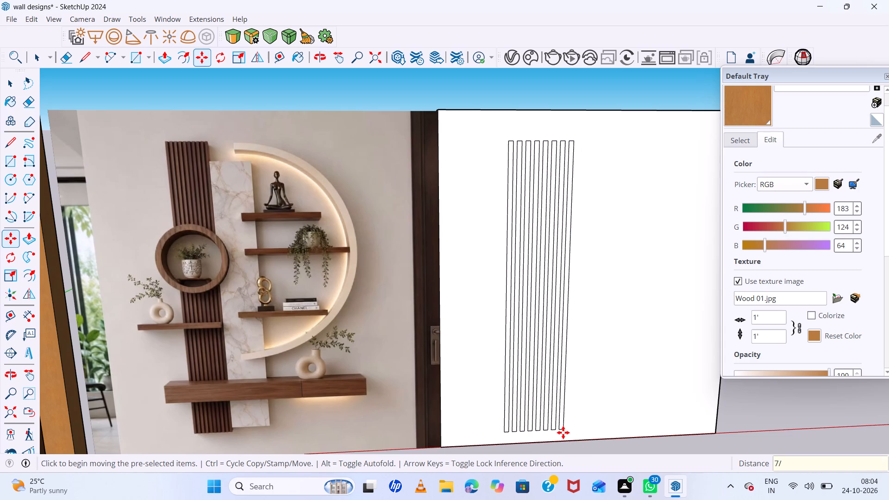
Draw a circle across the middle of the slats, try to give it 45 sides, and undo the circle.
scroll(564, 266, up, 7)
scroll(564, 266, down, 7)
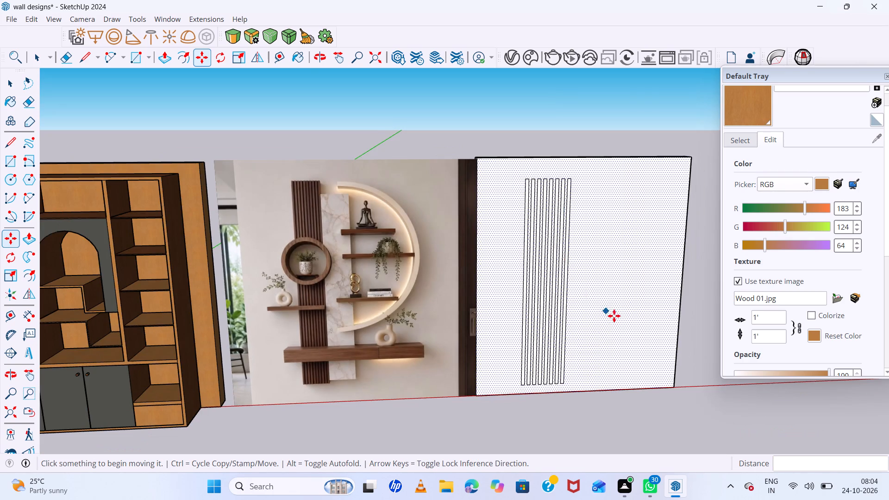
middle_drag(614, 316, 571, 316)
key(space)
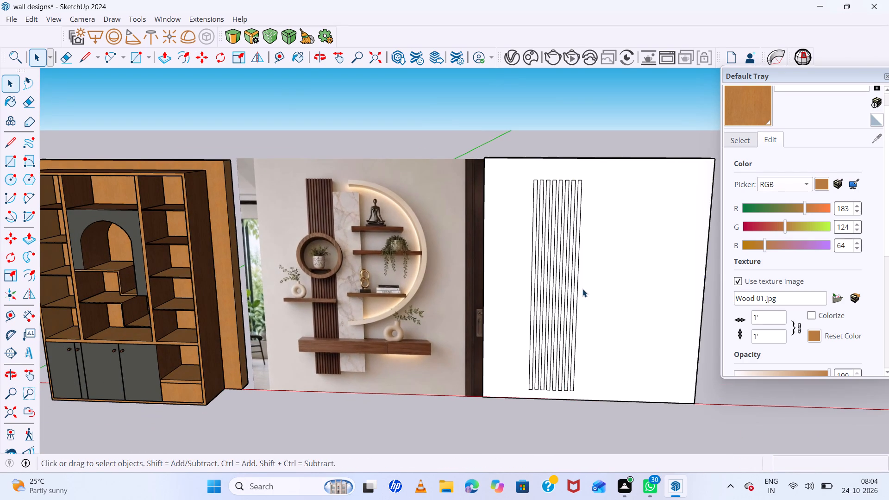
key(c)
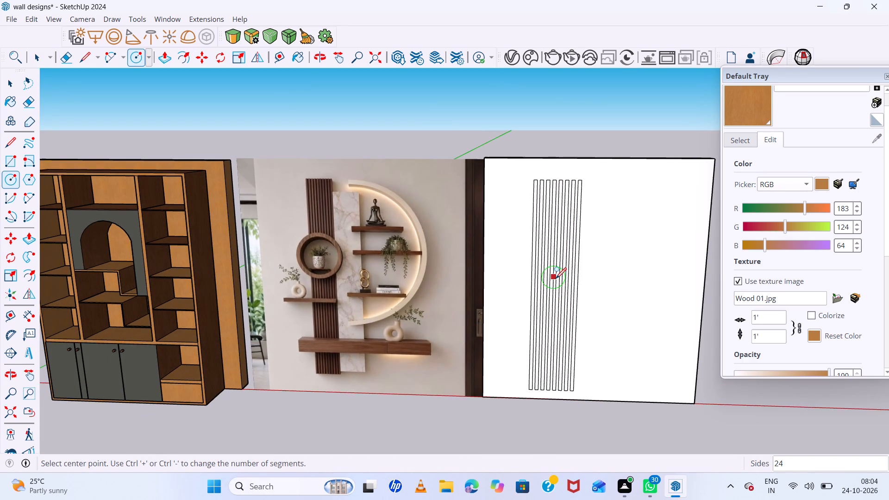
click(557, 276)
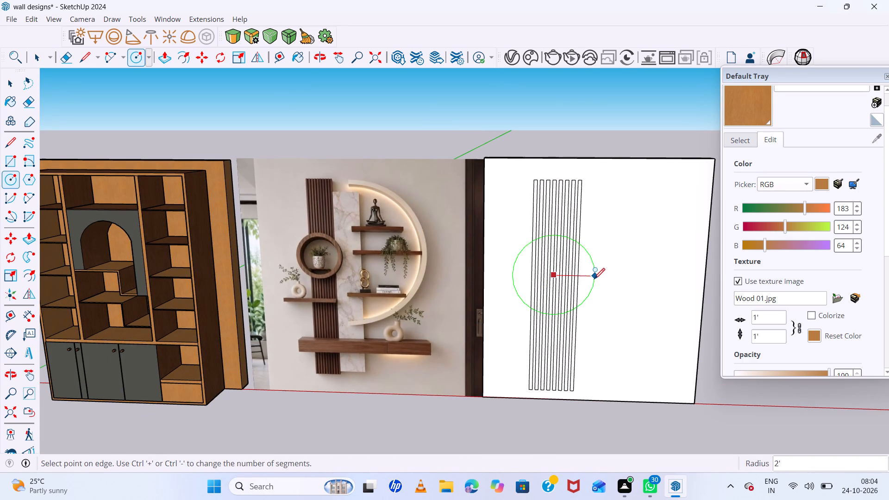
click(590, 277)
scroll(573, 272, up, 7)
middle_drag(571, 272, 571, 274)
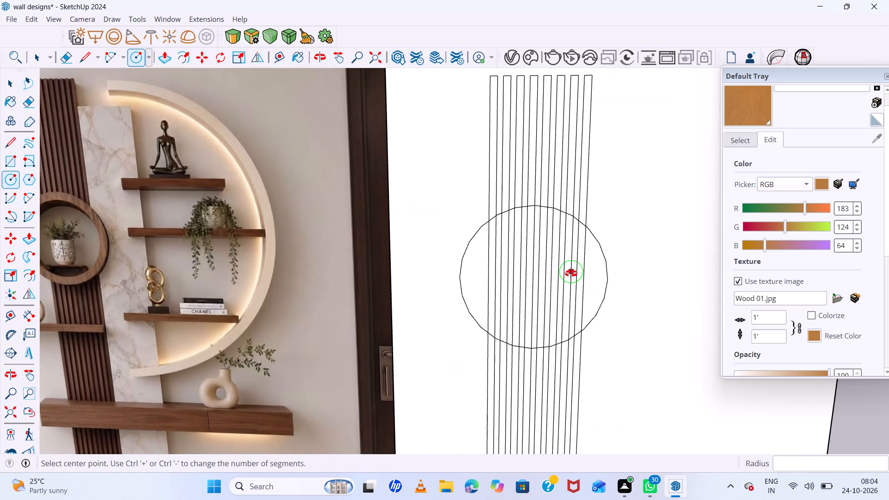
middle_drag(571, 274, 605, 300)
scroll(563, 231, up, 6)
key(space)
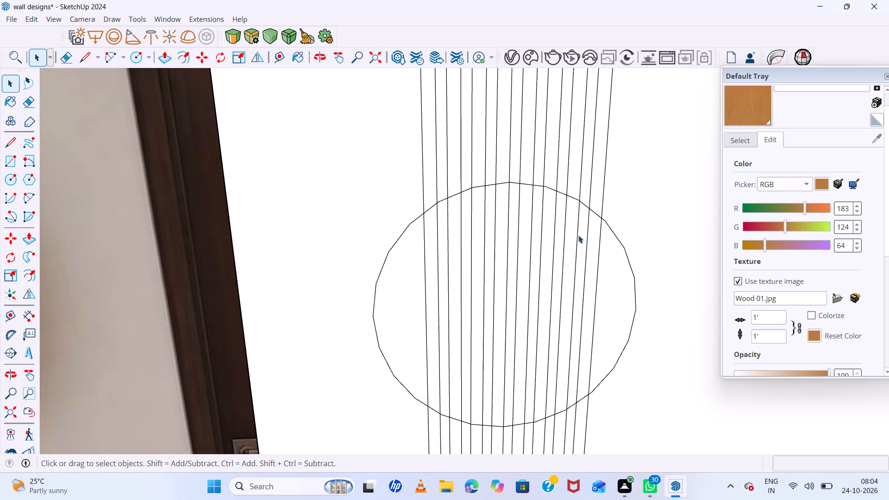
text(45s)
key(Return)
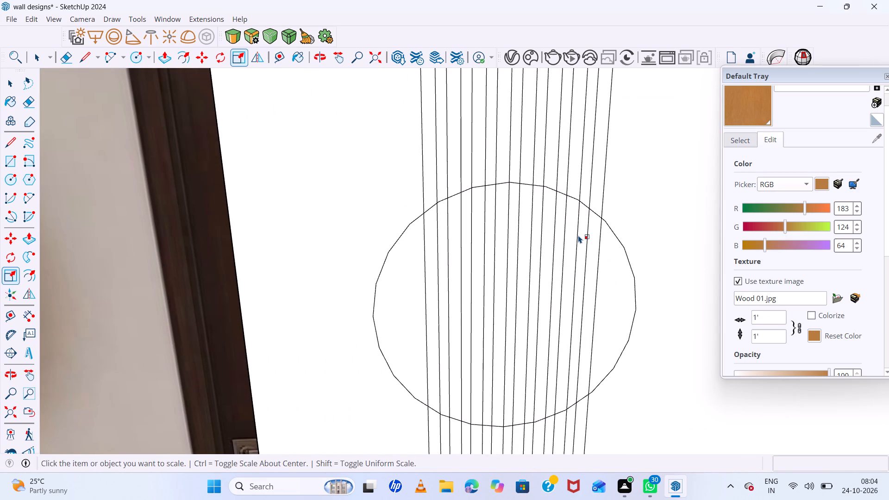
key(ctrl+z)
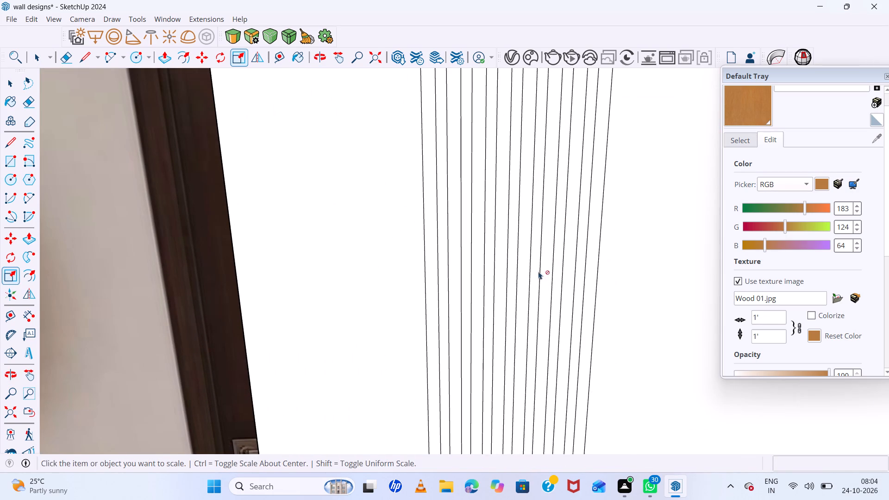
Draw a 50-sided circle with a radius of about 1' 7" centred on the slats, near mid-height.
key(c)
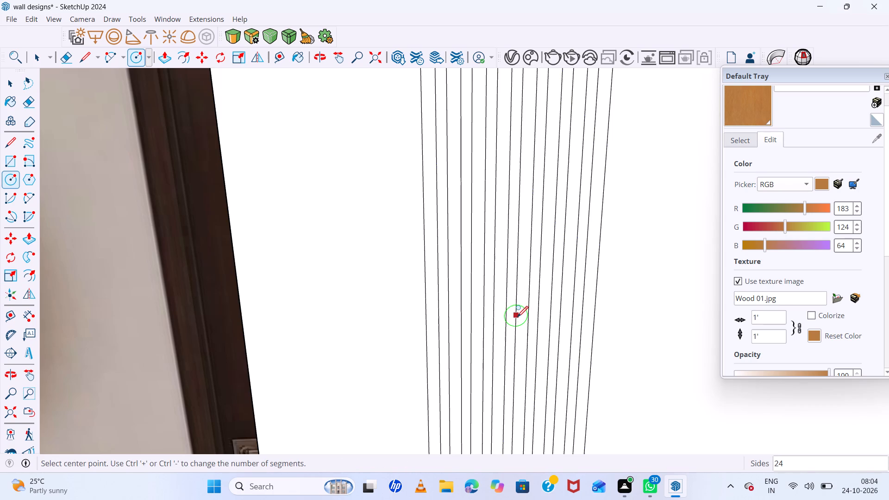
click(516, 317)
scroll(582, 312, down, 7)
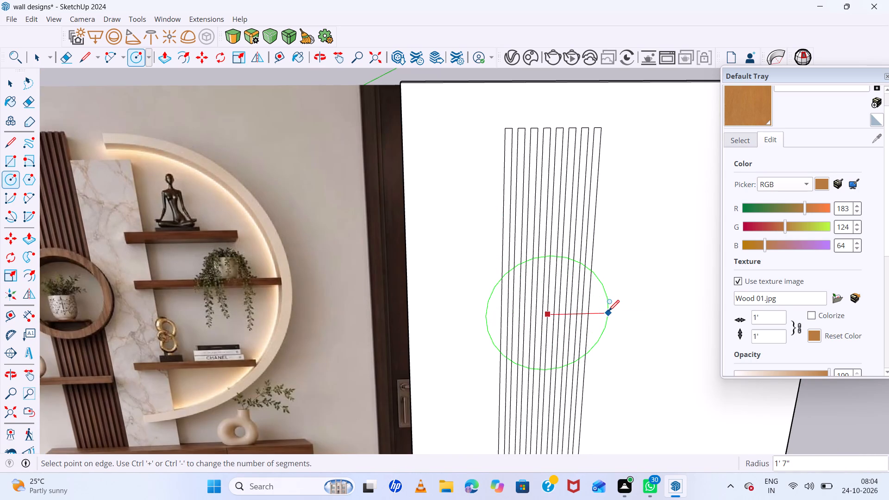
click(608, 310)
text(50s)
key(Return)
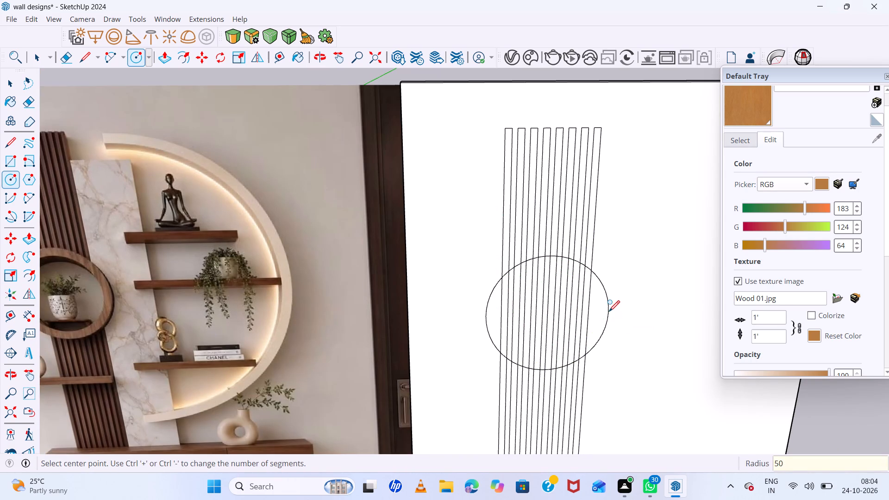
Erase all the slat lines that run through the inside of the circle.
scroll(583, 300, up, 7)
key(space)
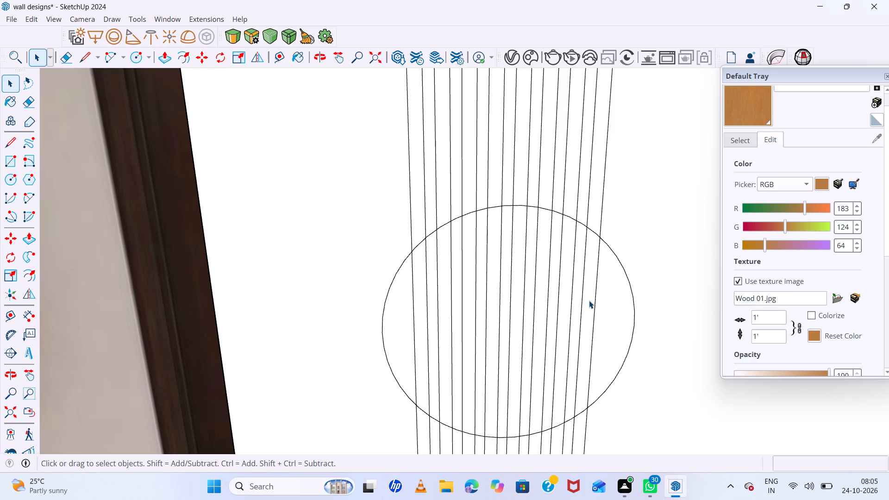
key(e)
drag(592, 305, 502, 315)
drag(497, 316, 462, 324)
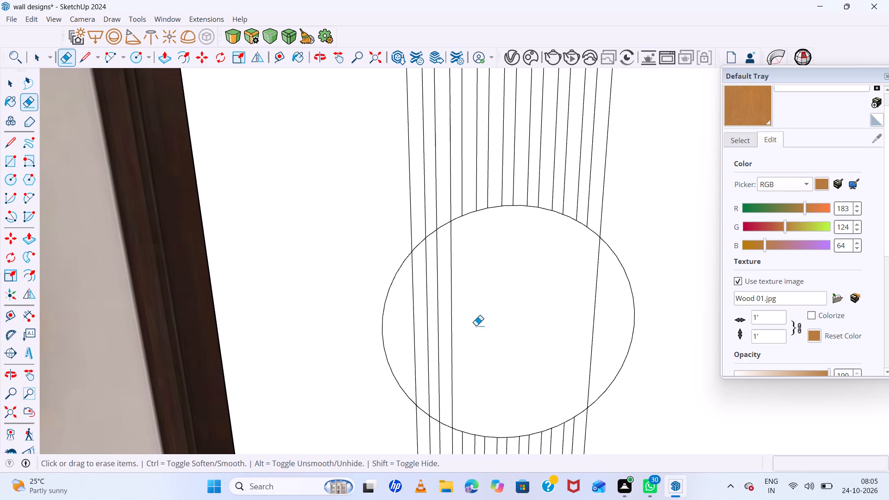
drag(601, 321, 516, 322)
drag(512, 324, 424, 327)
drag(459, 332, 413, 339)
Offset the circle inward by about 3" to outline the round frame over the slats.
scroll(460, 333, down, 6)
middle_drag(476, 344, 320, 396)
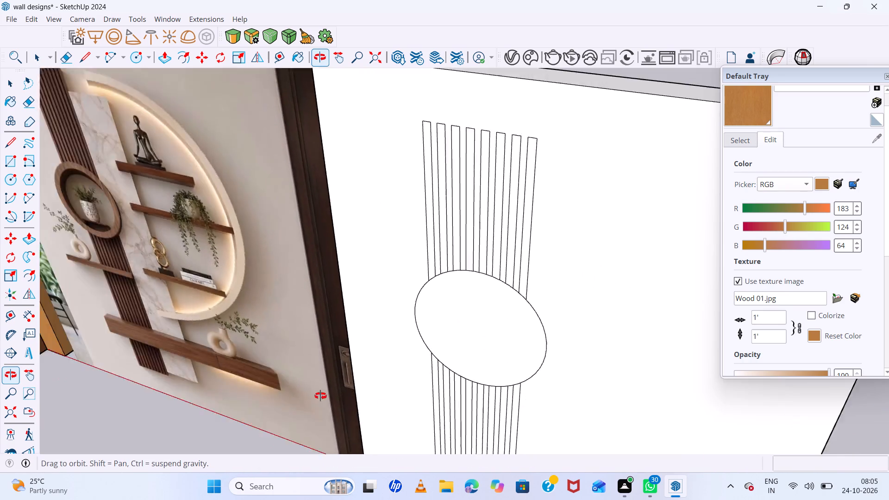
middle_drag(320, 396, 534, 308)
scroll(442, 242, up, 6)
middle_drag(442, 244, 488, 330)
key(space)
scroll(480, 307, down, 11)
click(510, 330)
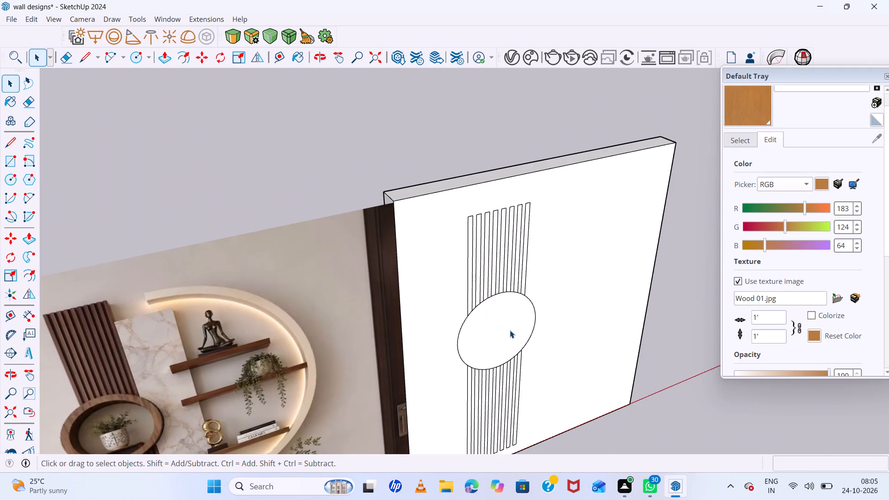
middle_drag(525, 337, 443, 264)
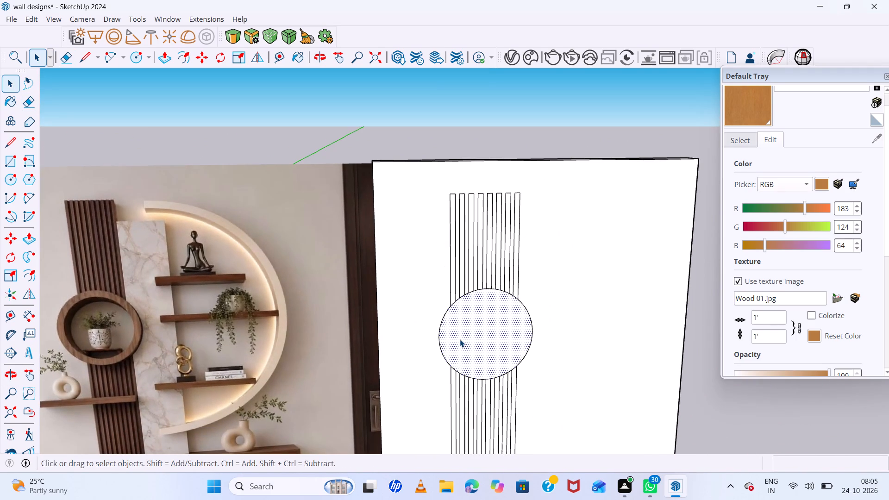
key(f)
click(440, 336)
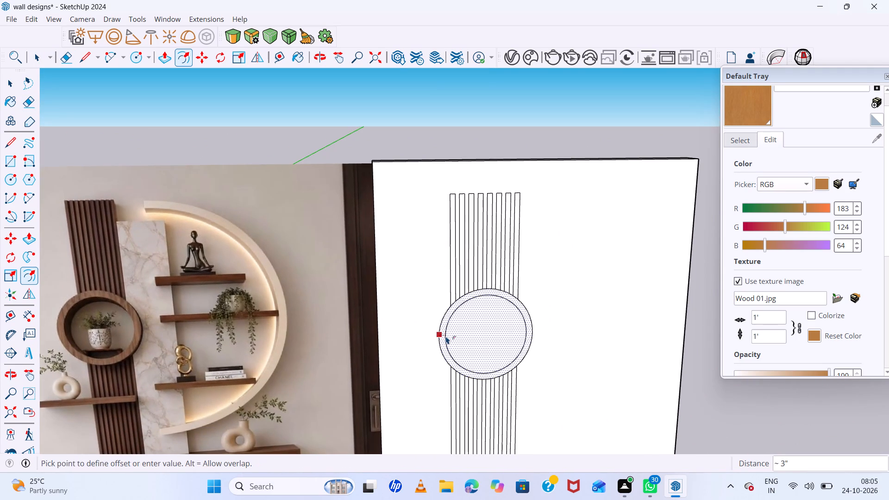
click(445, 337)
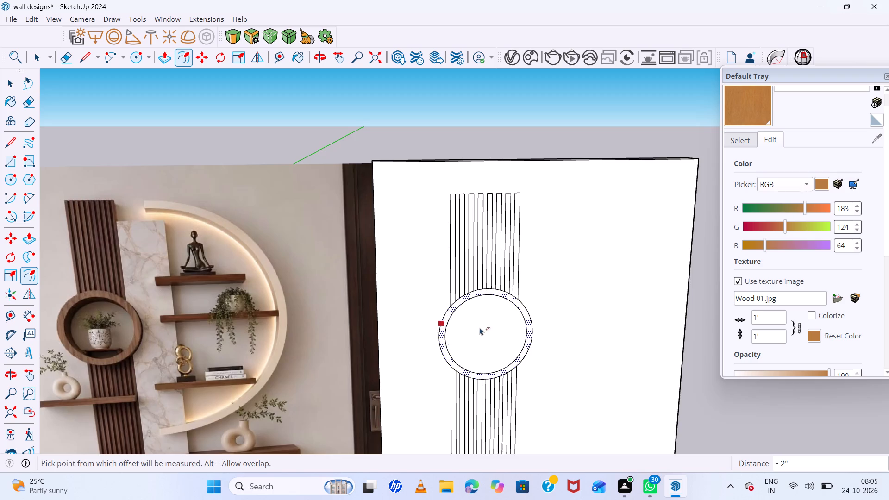
Compare the slats and ring drawn on the blank wall with the reference image beside it.
scroll(493, 325, up, 6)
key(space)
scroll(491, 320, down, 13)
middle_drag(554, 375, 644, 422)
scroll(507, 379, up, 6)
middle_drag(493, 370, 407, 311)
middle_click(407, 311)
scroll(443, 306, down, 7)
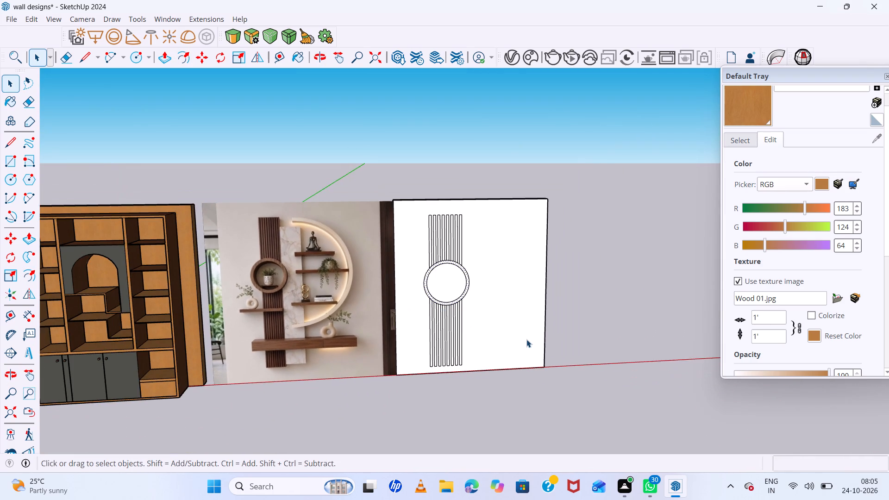
middle_drag(526, 339, 423, 325)
middle_click(423, 325)
scroll(497, 301, up, 5)
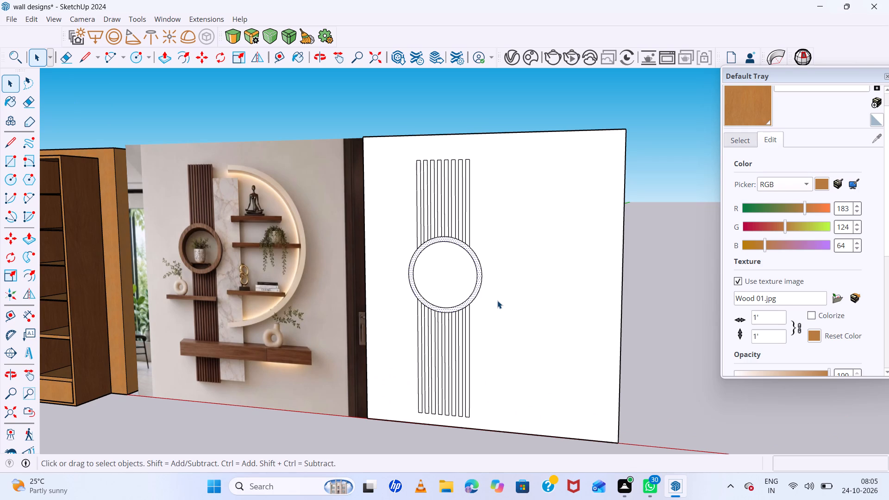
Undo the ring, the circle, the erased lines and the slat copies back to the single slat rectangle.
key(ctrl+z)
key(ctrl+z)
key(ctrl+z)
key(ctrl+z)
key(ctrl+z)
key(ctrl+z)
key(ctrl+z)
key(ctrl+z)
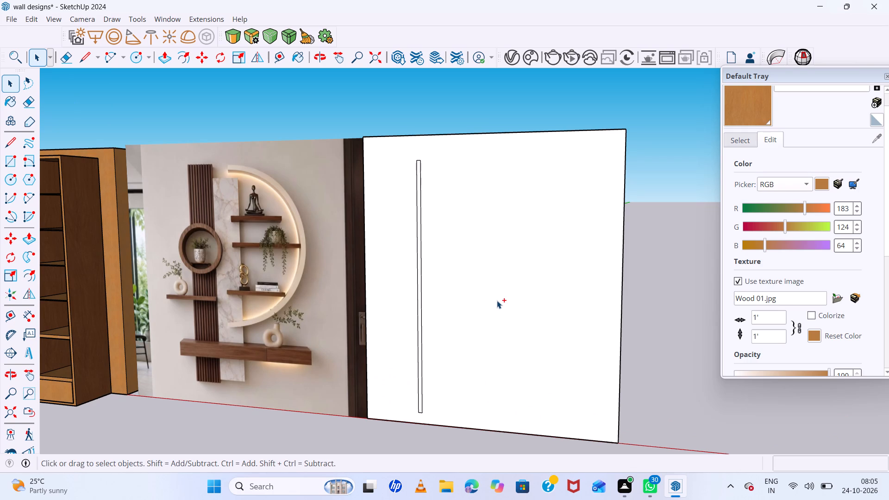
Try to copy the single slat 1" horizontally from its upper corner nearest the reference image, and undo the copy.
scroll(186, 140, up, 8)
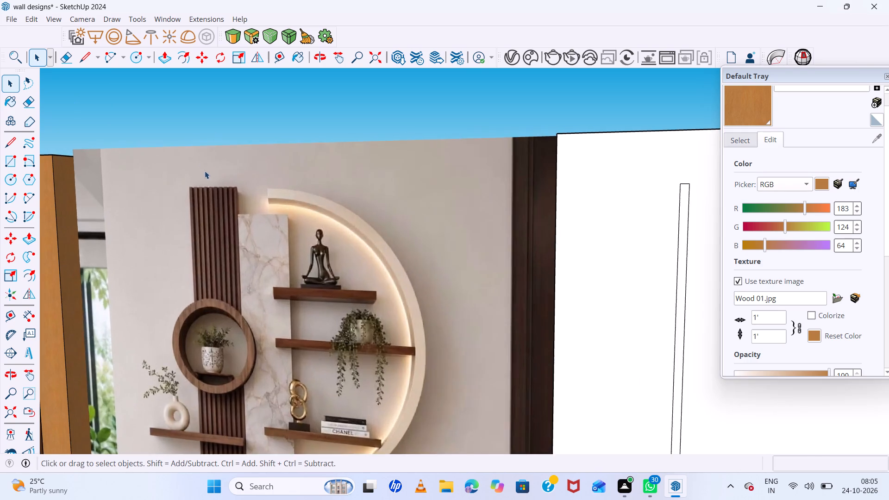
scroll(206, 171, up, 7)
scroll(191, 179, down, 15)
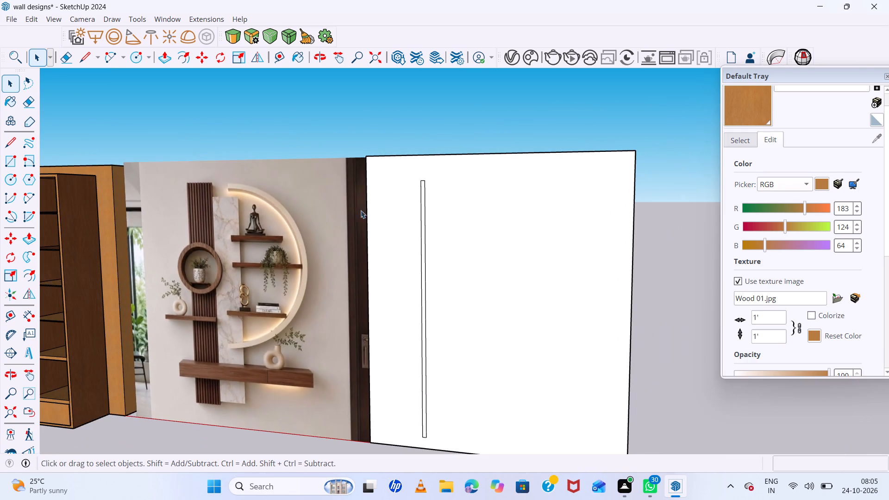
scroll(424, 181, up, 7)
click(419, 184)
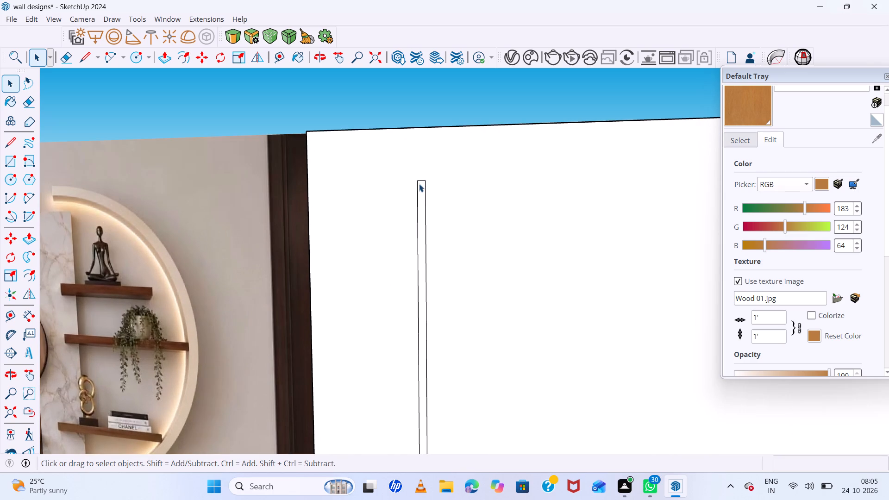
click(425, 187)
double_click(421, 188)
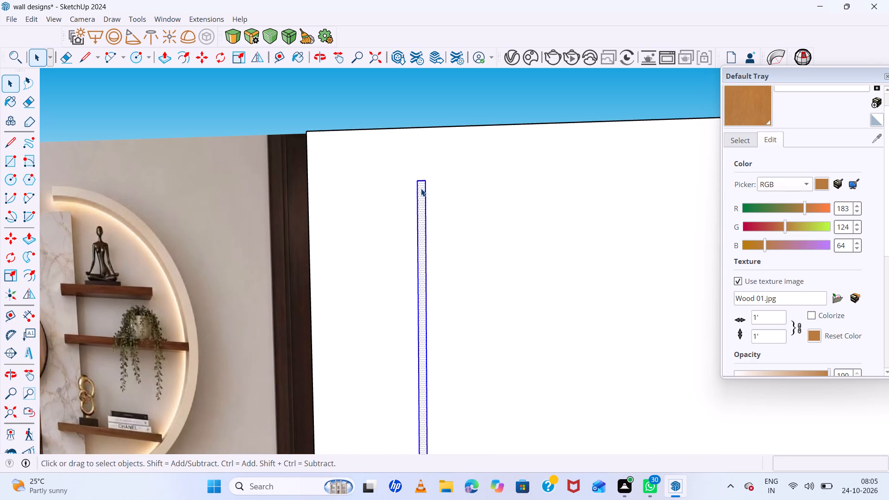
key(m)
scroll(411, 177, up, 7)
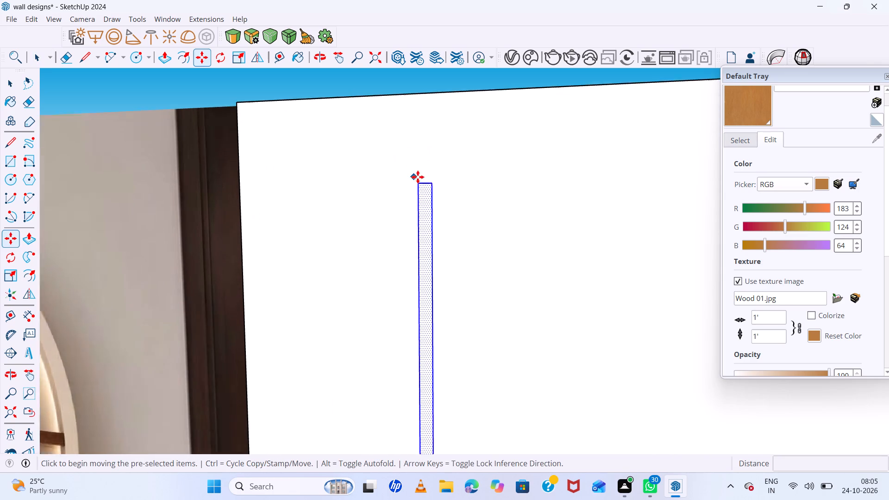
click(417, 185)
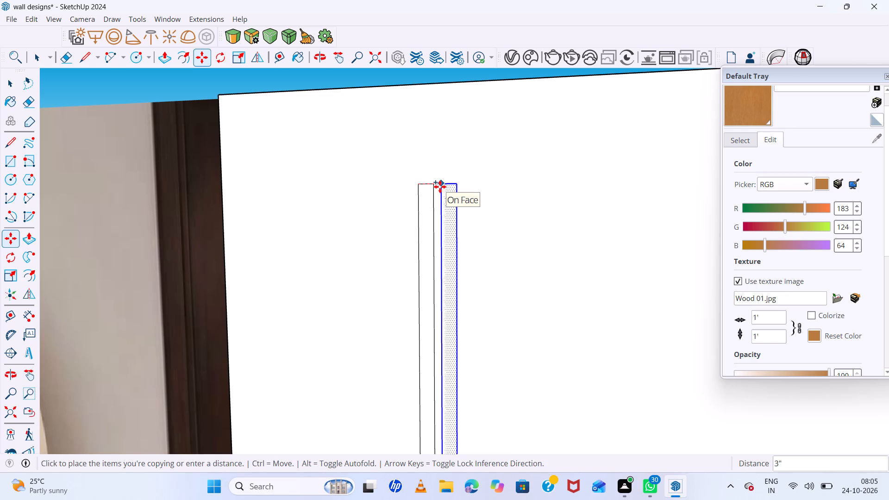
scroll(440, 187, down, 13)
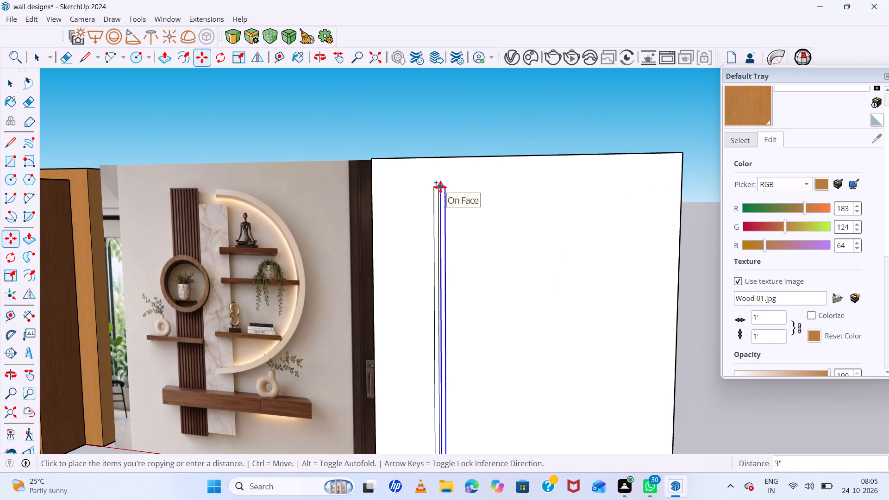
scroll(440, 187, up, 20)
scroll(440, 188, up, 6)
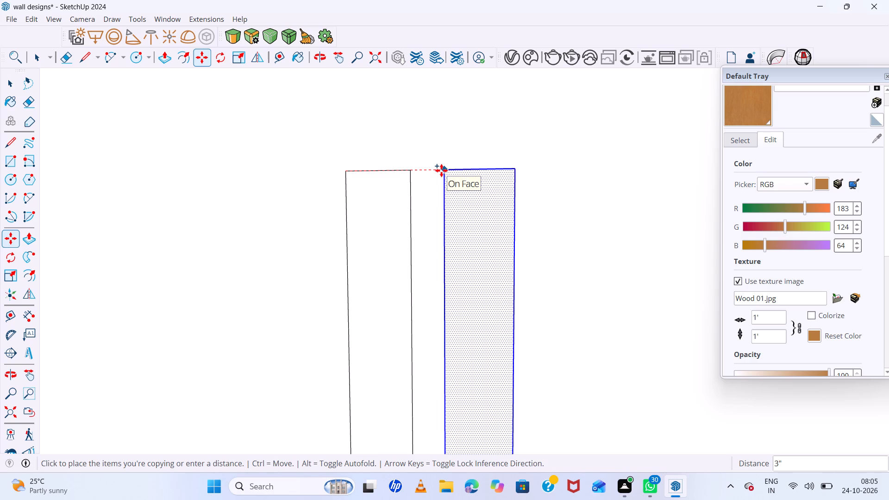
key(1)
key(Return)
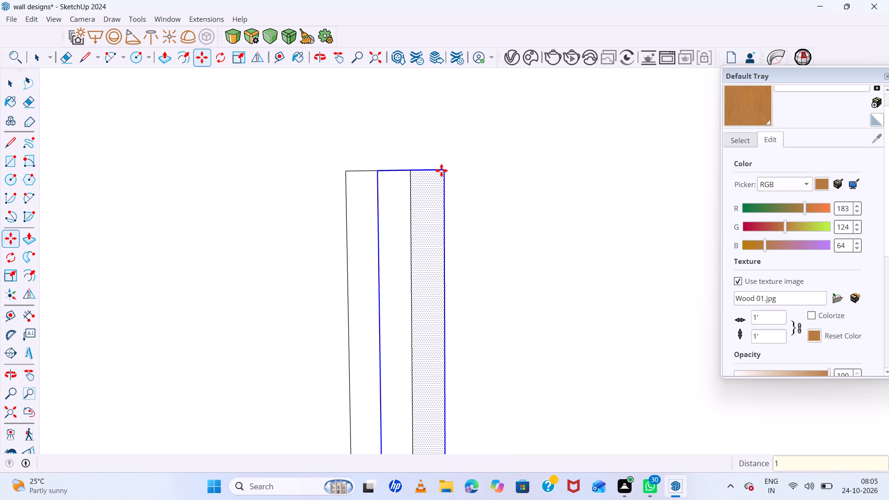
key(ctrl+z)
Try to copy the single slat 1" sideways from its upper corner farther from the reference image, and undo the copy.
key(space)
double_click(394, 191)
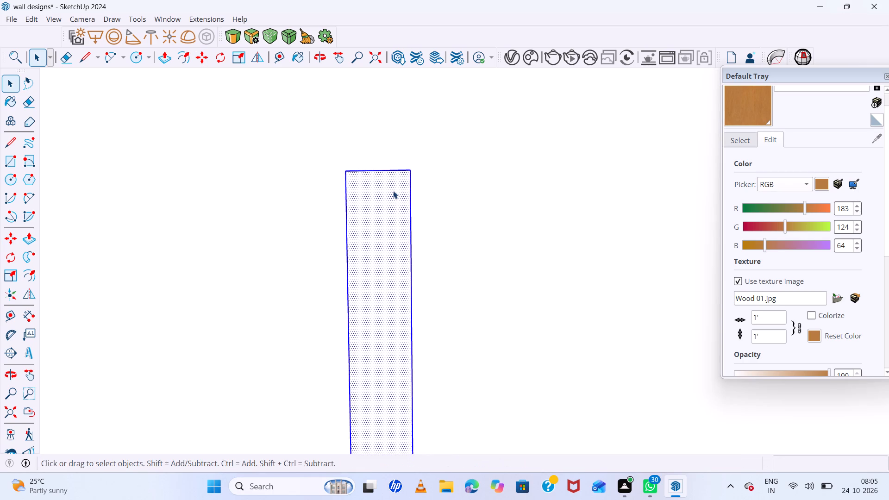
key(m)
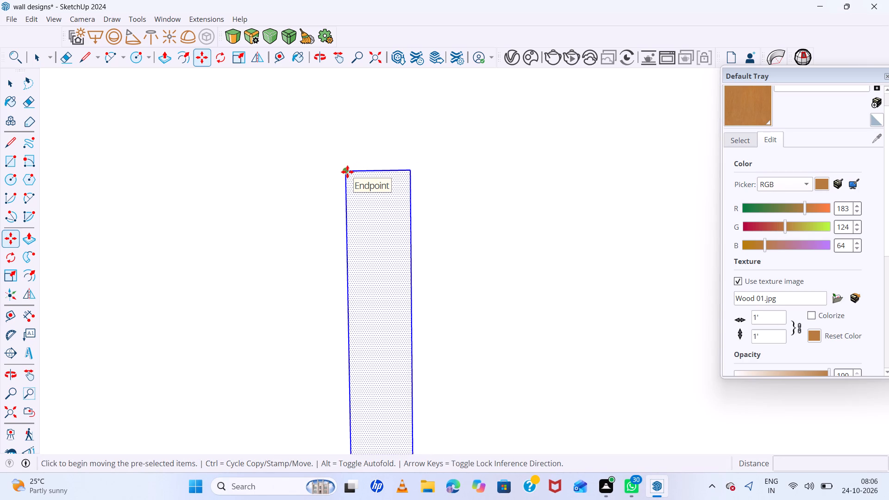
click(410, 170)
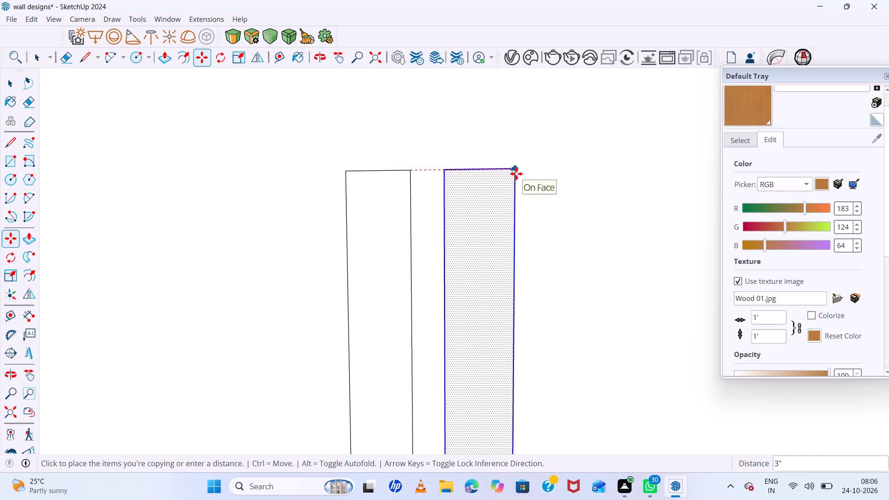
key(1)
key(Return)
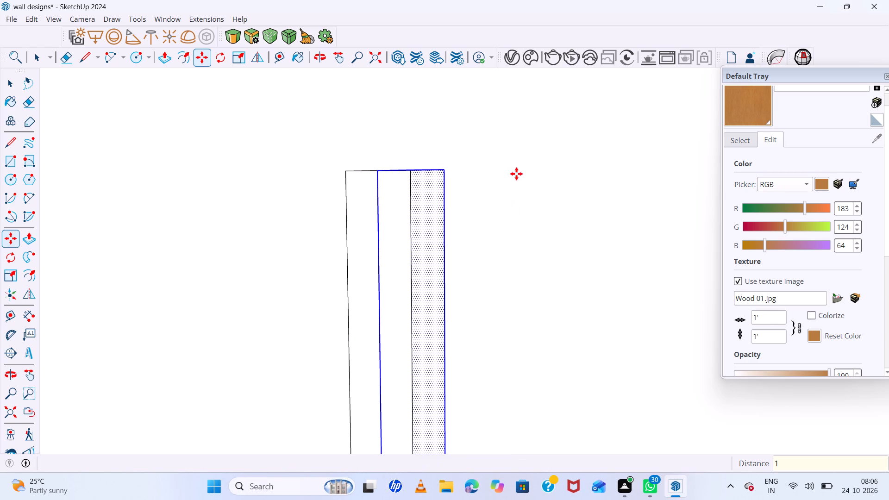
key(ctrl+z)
Place a vertical guide 1" outside the slat's long edge farther from the reference image.
key(space)
click(388, 222)
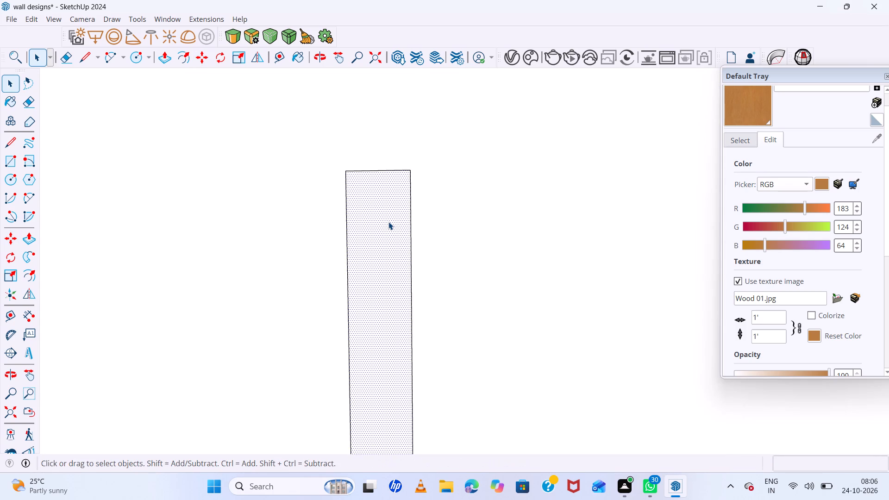
key(t)
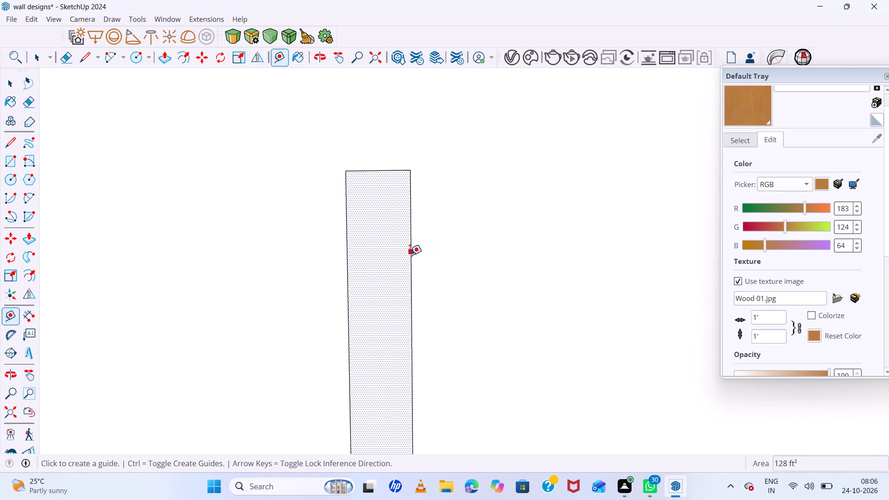
click(408, 256)
key(1)
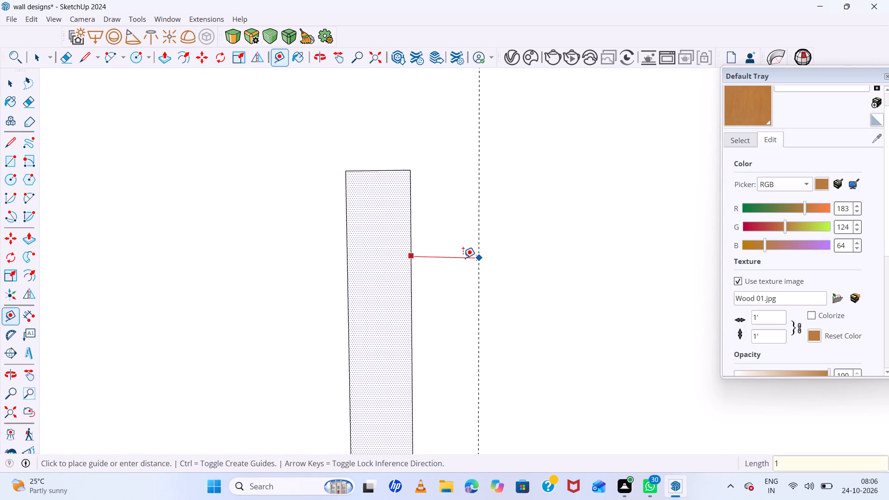
key(Return)
scroll(406, 225, down, 1)
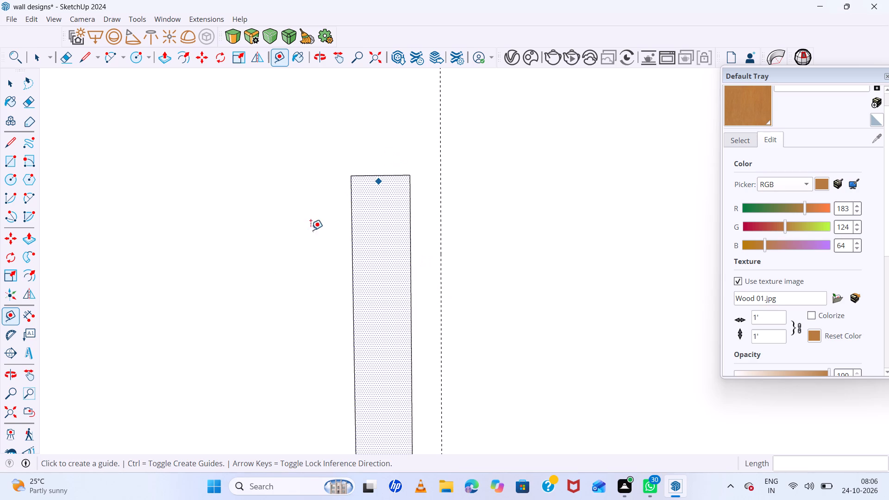
Copy the slat 3" sideways so its upper corner meets the guide, and repeat the copy 5x.
key(space)
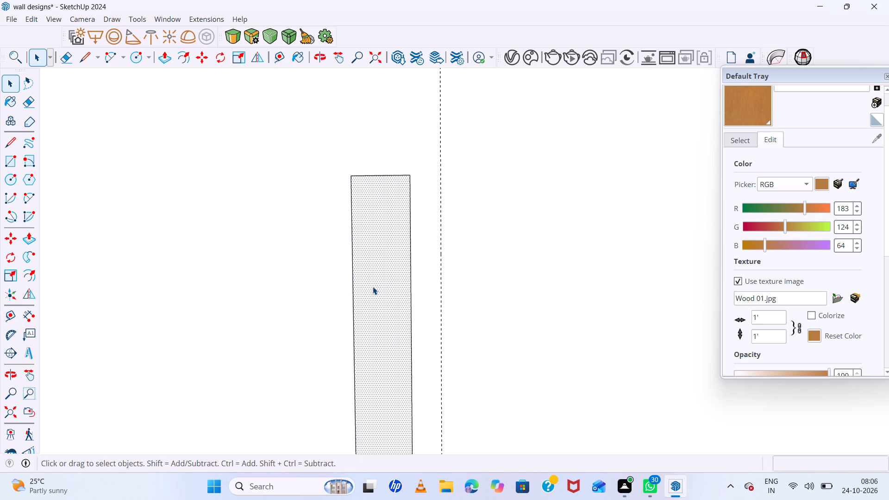
double_click(373, 287)
key(m)
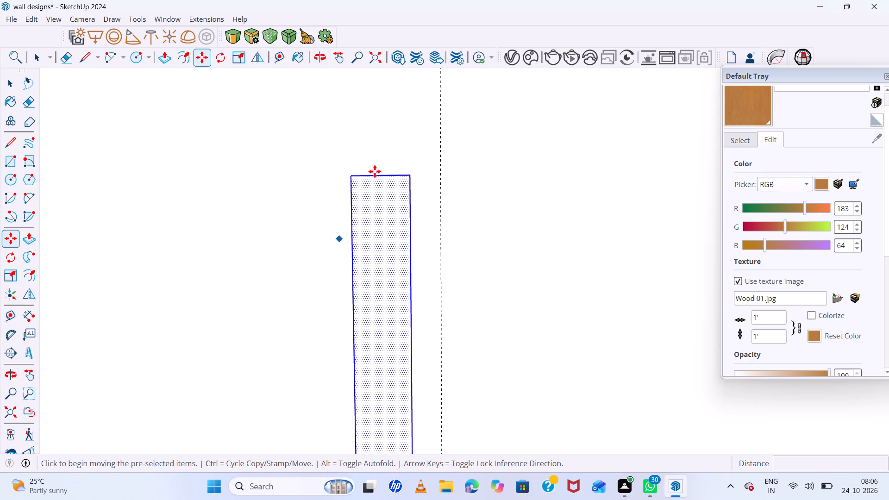
click(349, 176)
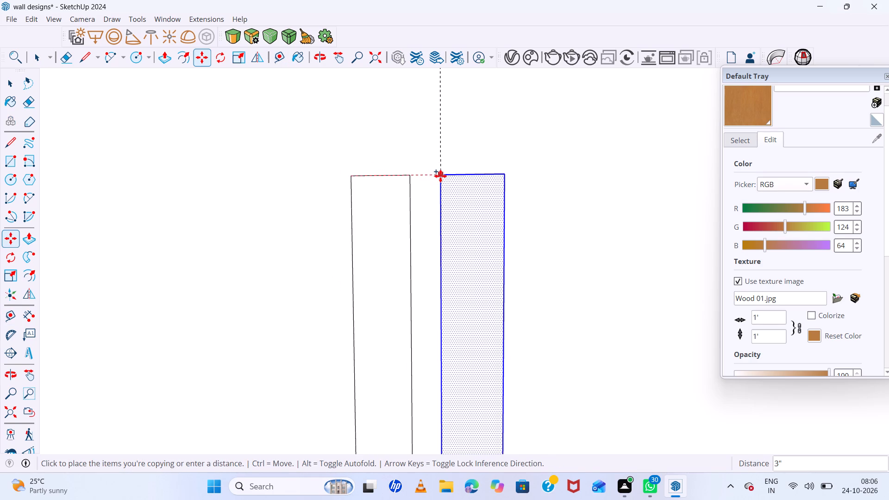
click(440, 176)
scroll(396, 194, down, 6)
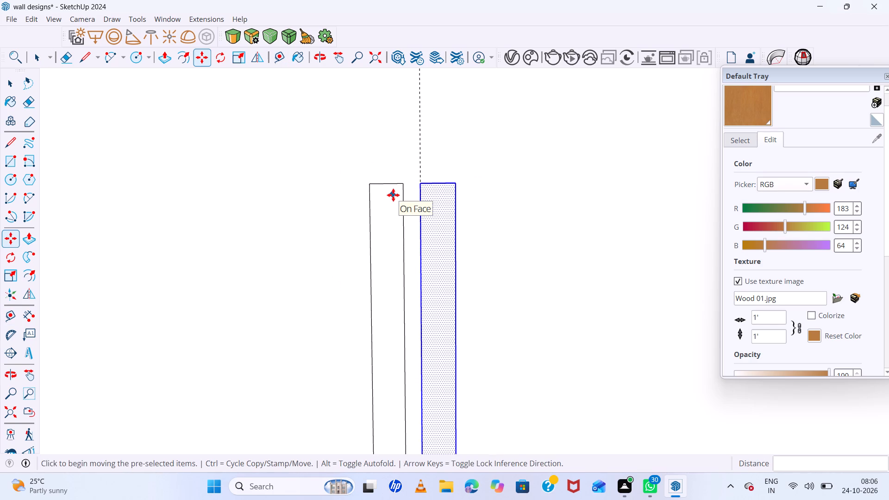
key(5)
key(x)
key(Return)
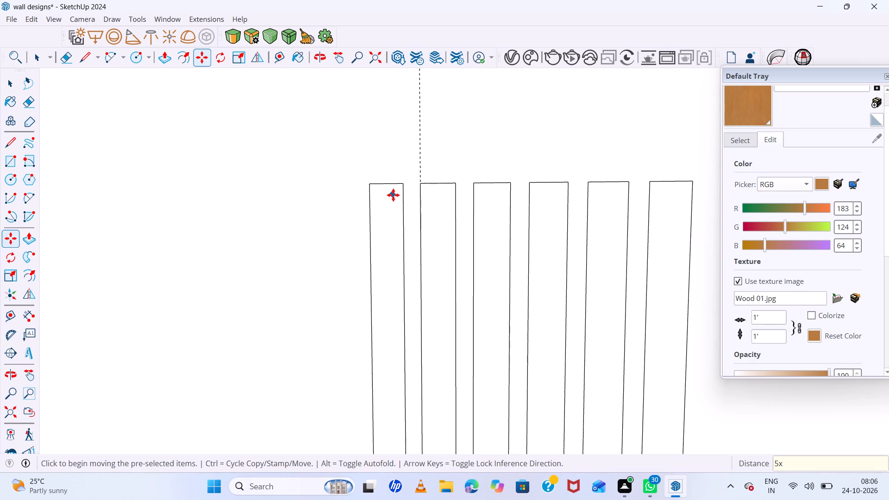
Change the slat array to 7x copies.
scroll(391, 197, down, 17)
scroll(405, 196, down, 8)
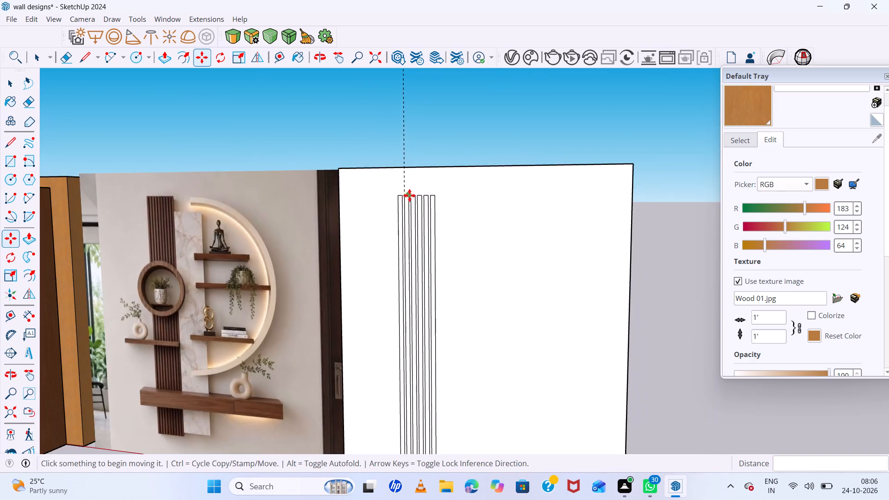
scroll(411, 195, down, 7)
scroll(411, 195, up, 4)
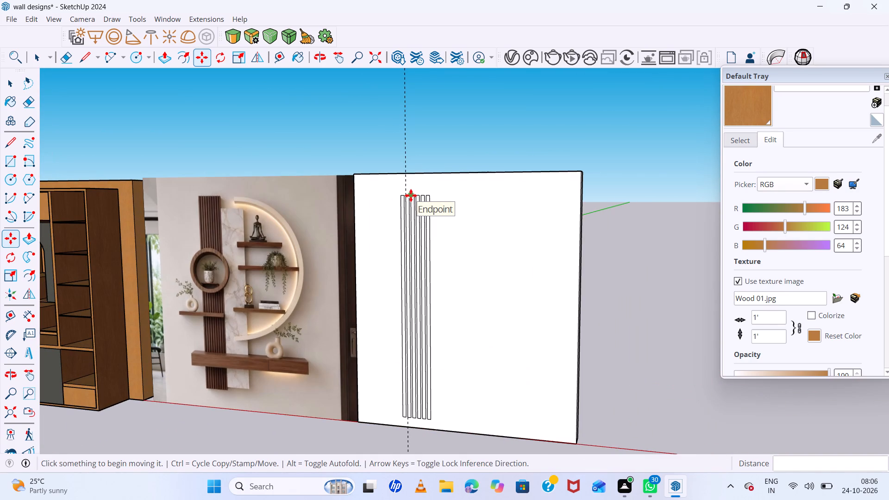
key(7)
key(x)
key(Return)
key(space)
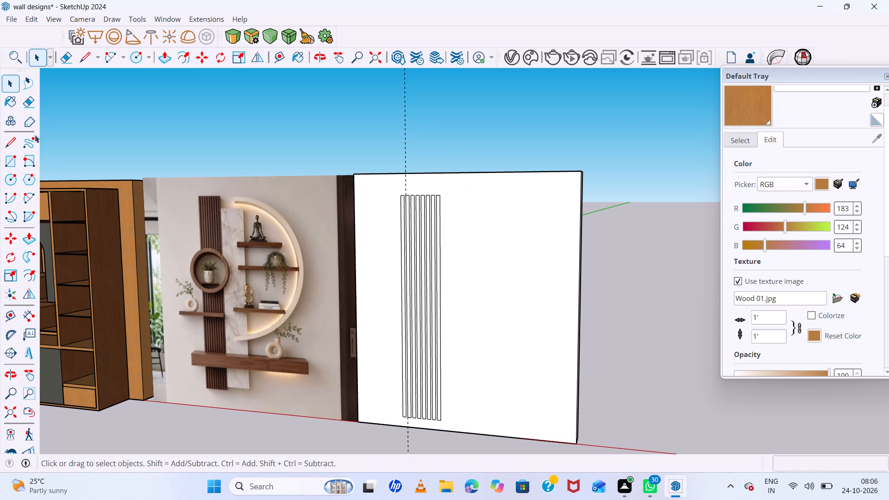
Delete the guide line beside the first slat.
click(12, 15)
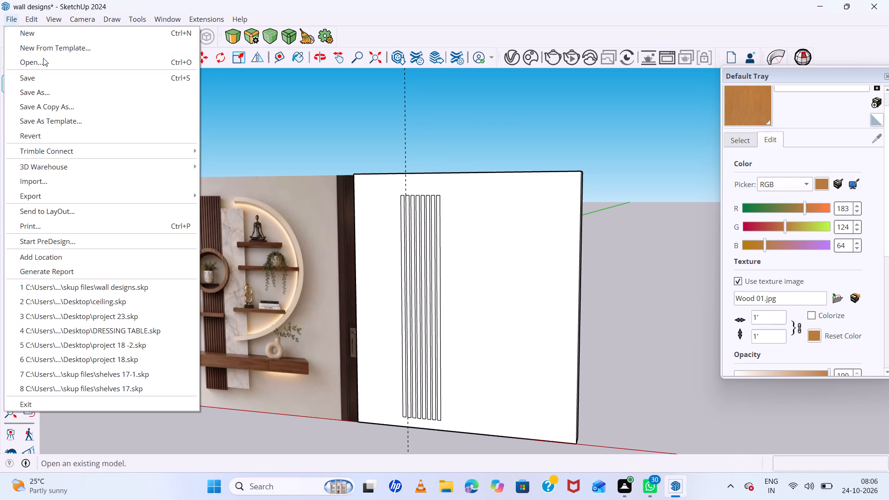
double_click(28, 15)
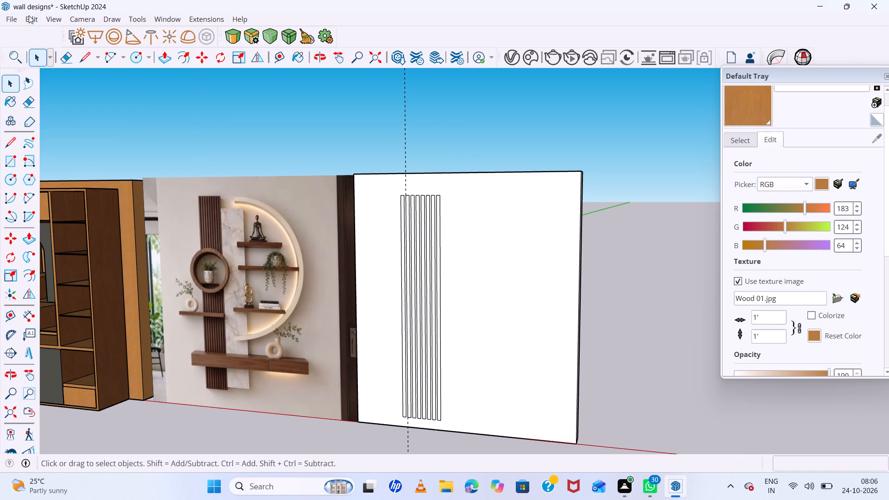
click(64, 142)
Compare the row of slats on the blank wall with the slat panel in the reference image.
scroll(444, 234, up, 4)
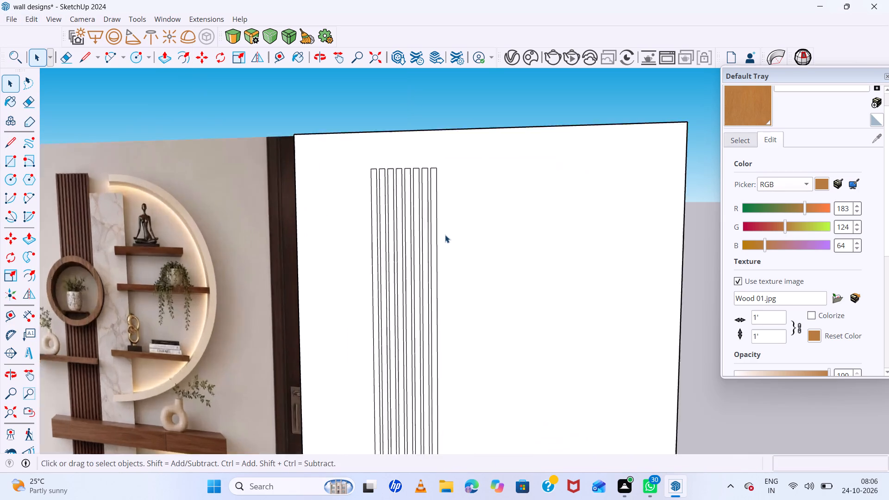
scroll(445, 235, up, 4)
middle_drag(371, 200, 416, 265)
scroll(413, 256, down, 4)
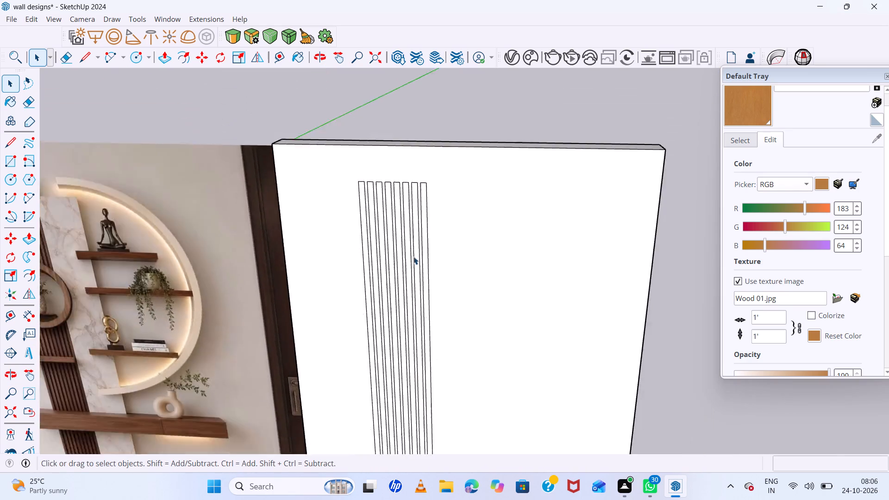
scroll(413, 256, down, 9)
middle_drag(424, 283, 425, 271)
middle_click(425, 271)
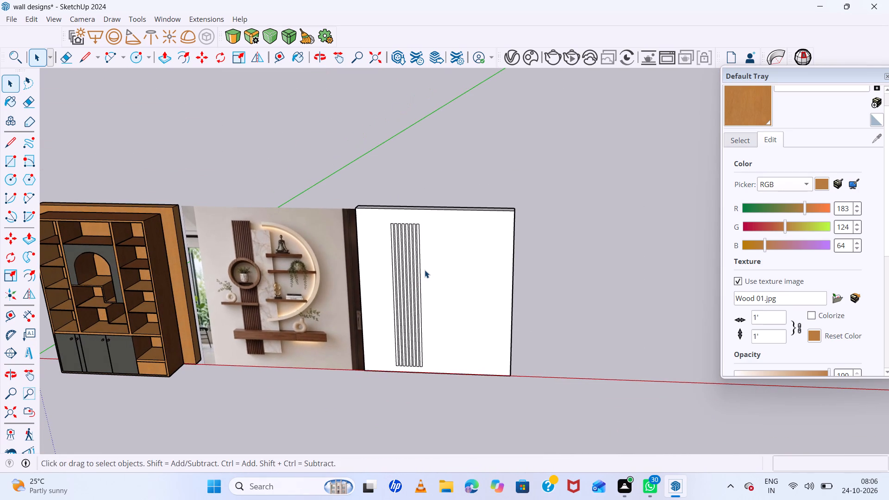
scroll(425, 270, up, 5)
scroll(425, 270, down, 4)
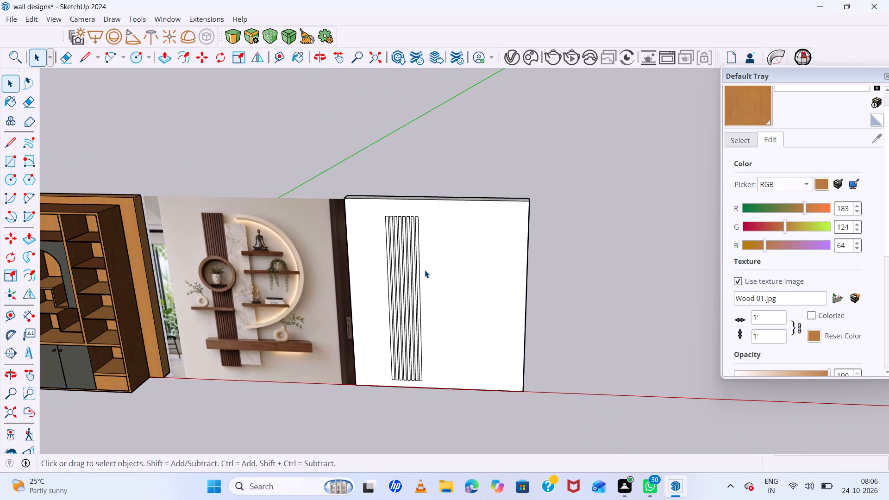
scroll(402, 274, up, 6)
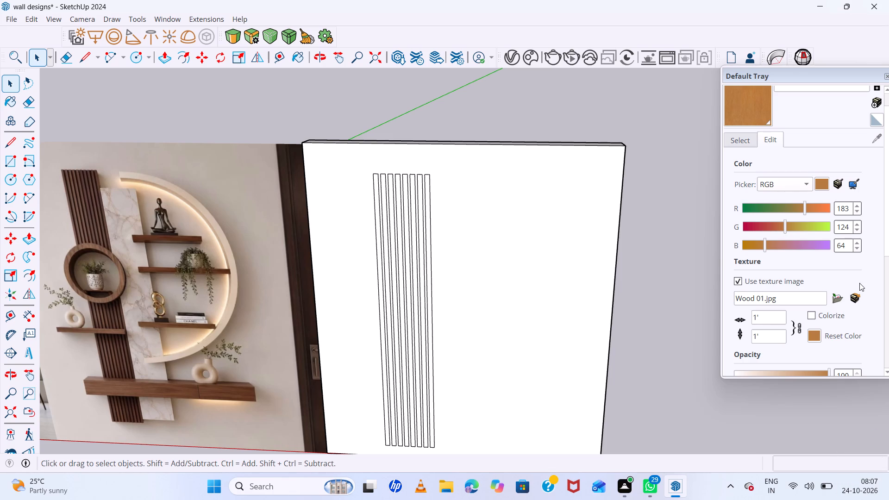
scroll(494, 261, down, 6)
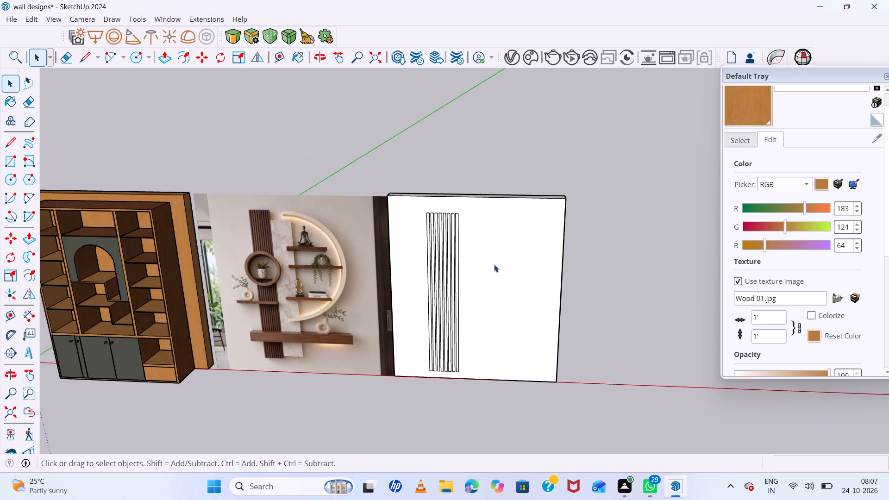
middle_drag(504, 294, 515, 254)
scroll(449, 272, up, 5)
scroll(449, 272, down, 4)
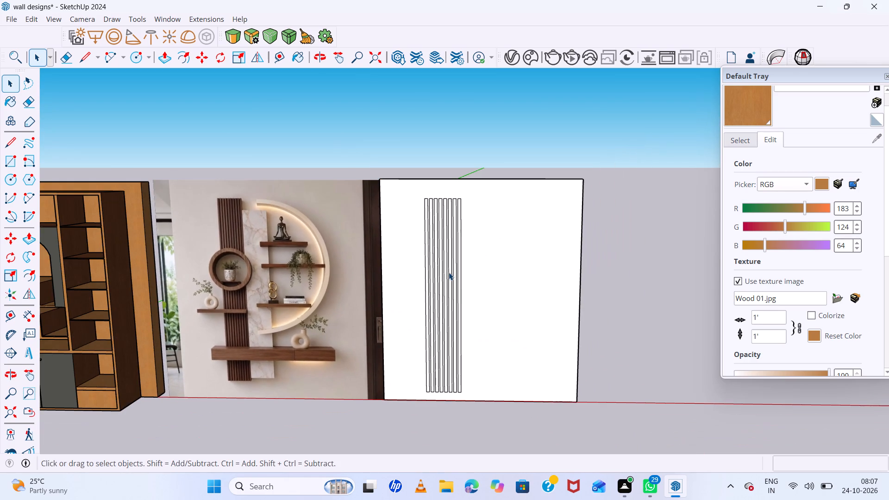
scroll(450, 264, down, 3)
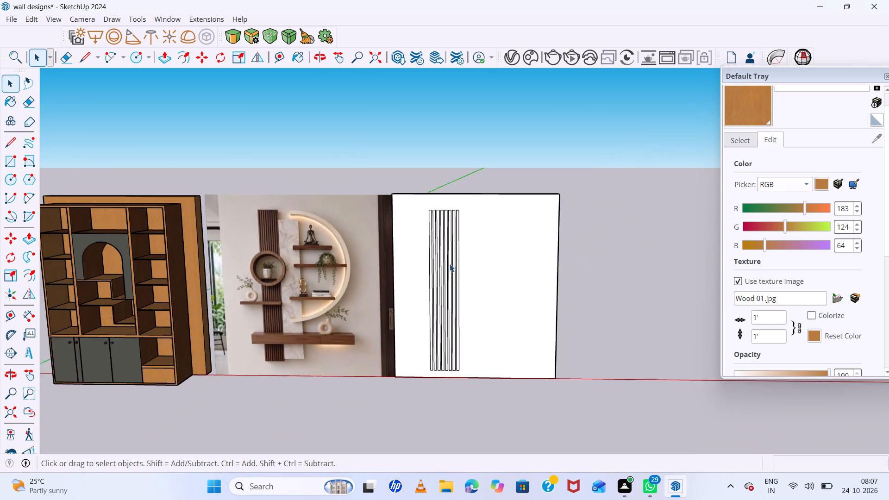
scroll(450, 264, down, 1)
scroll(448, 265, up, 10)
scroll(448, 265, down, 6)
middle_drag(448, 264, 448, 260)
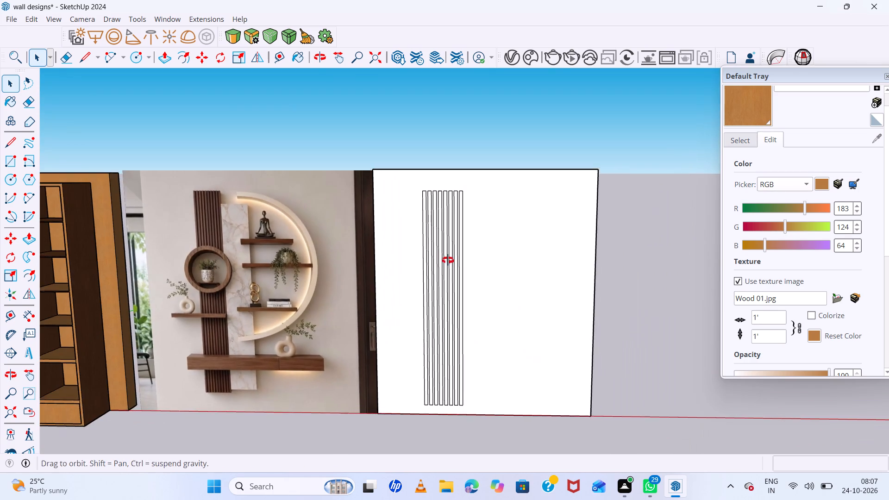
middle_drag(448, 260, 449, 240)
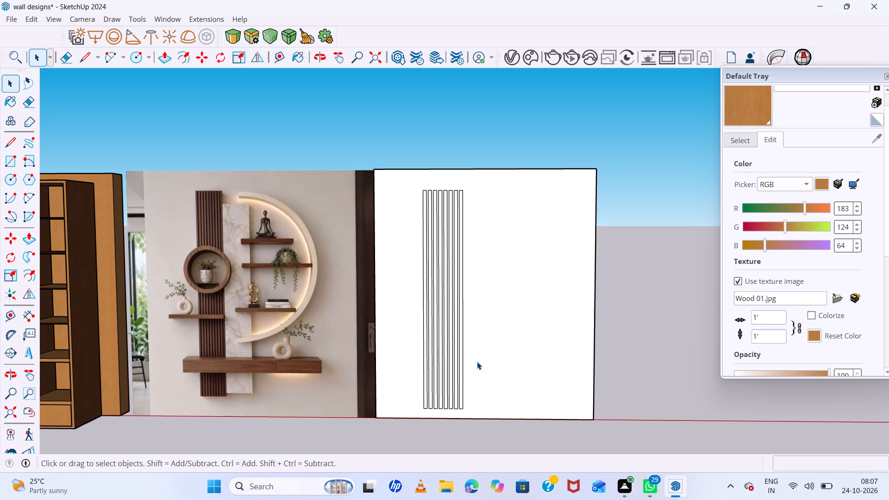
scroll(484, 256, down, 6)
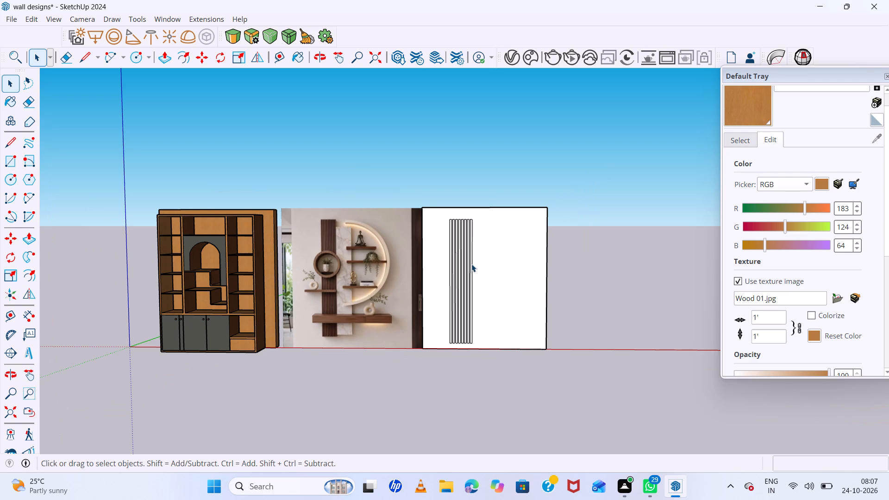
Draw a circle of about 1' 6" radius centred on the middle of the slat row, around the height of the reference's round frame.
key(c)
scroll(467, 244, up, 6)
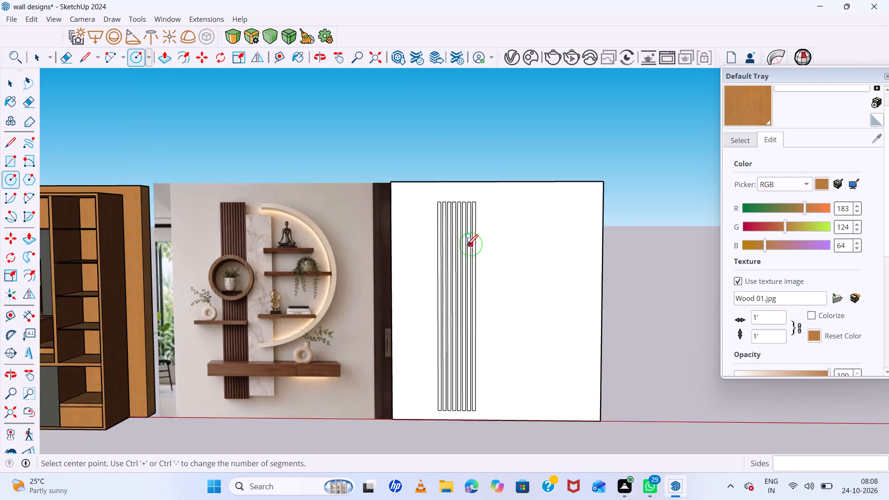
scroll(472, 288, up, 5)
scroll(444, 314, down, 1)
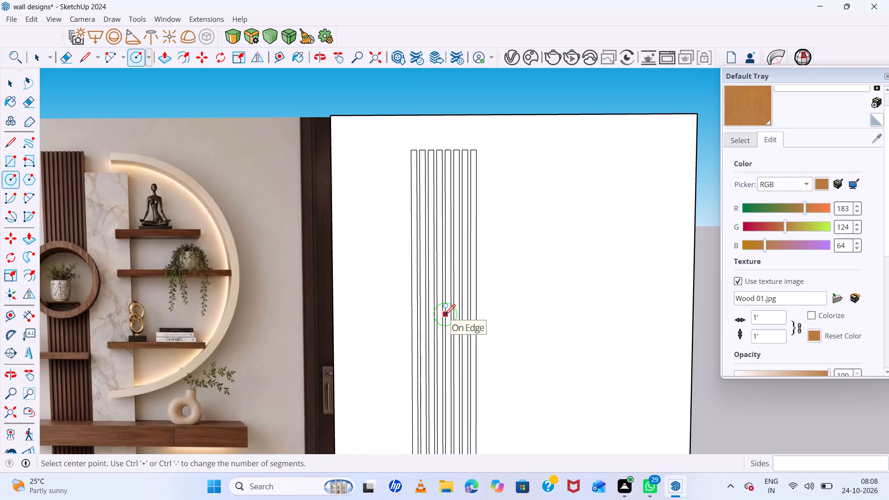
scroll(426, 341, down, 4)
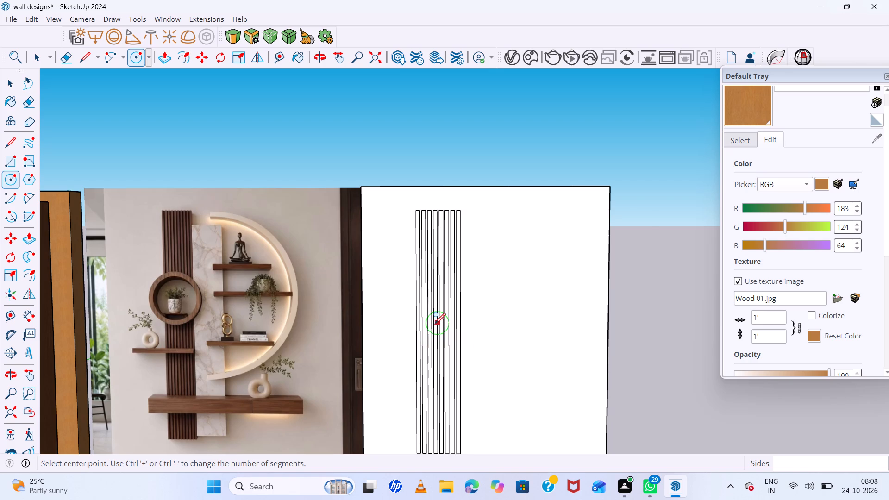
scroll(436, 323, up, 2)
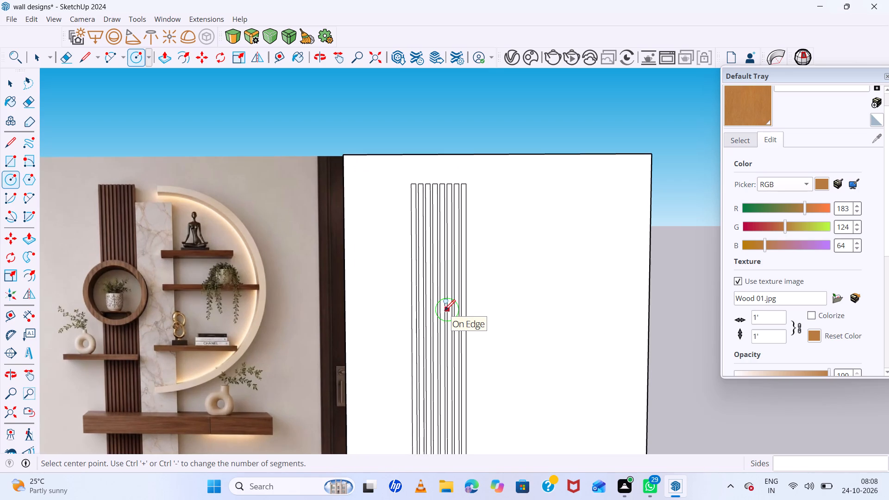
scroll(439, 312, up, 6)
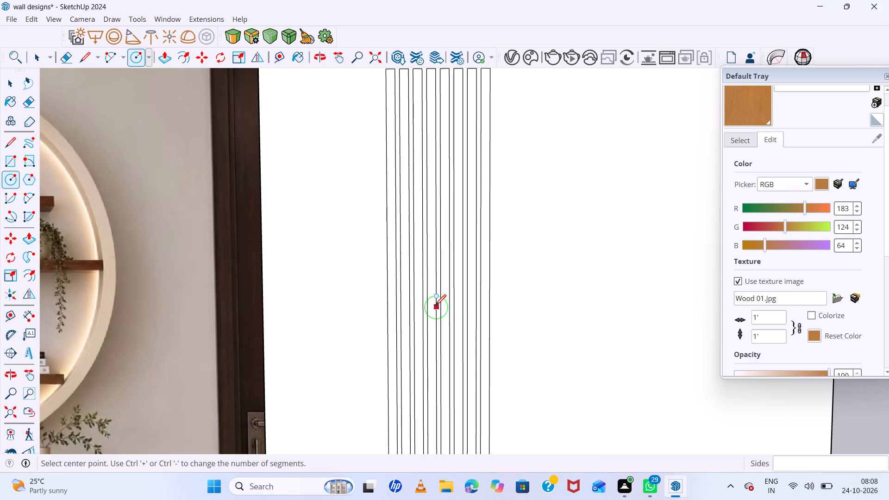
scroll(434, 298, down, 6)
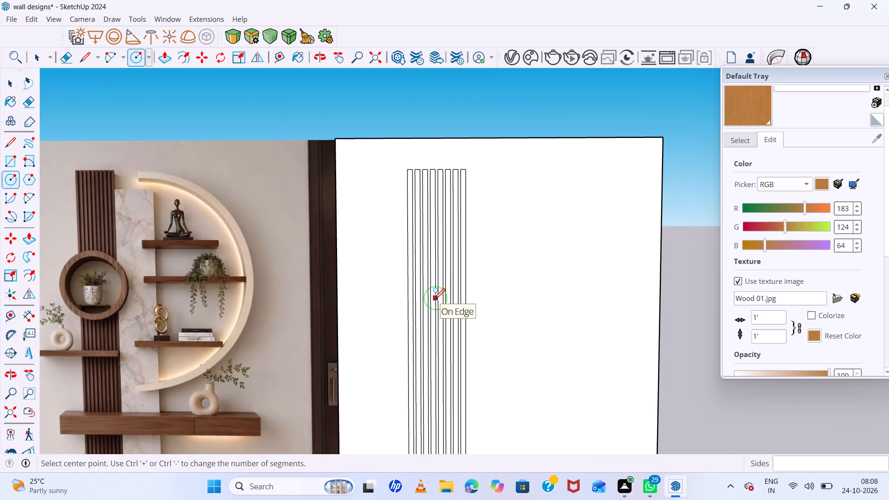
click(434, 299)
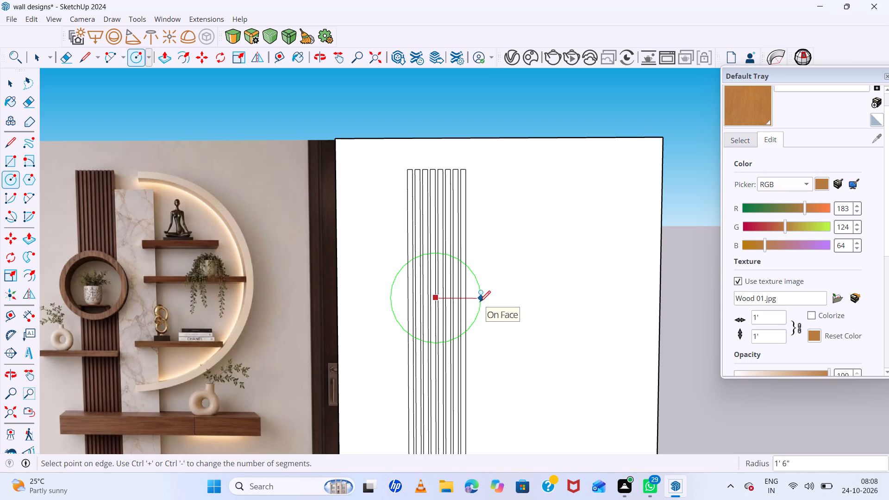
click(477, 300)
Set the new circle's number of sides to 50.
scroll(451, 292, up, 3)
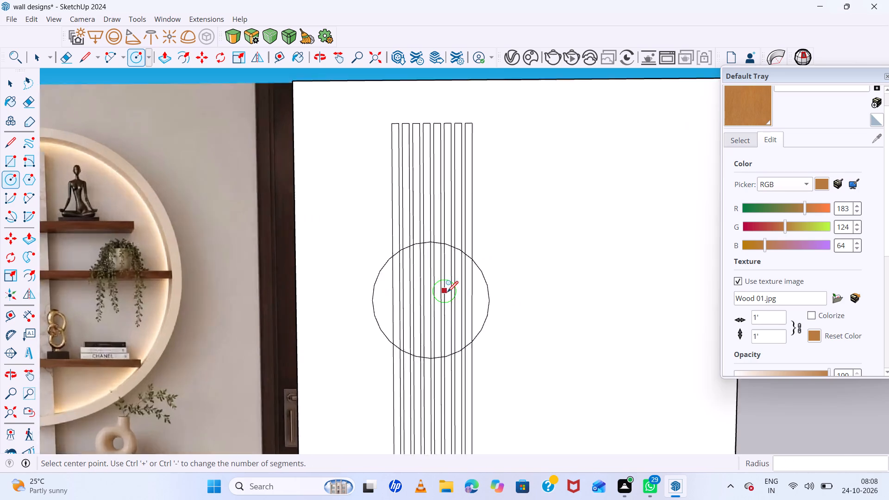
scroll(447, 291, up, 7)
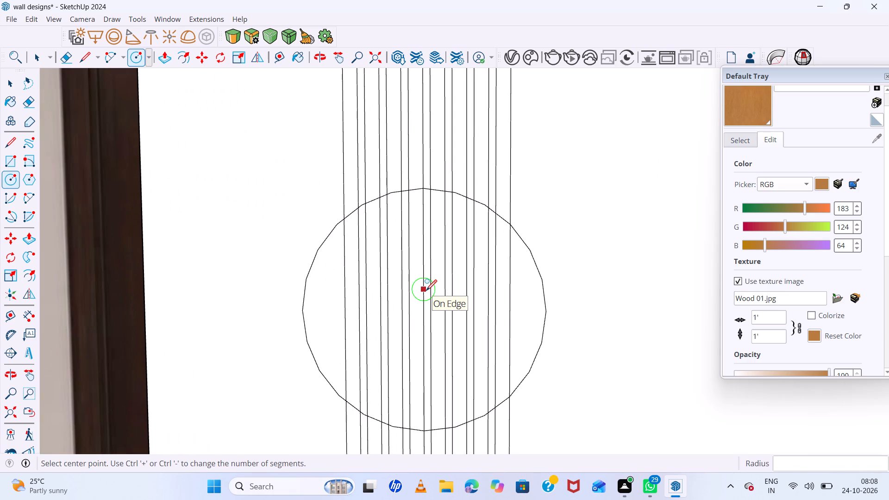
text(50)
key(s)
key(Return)
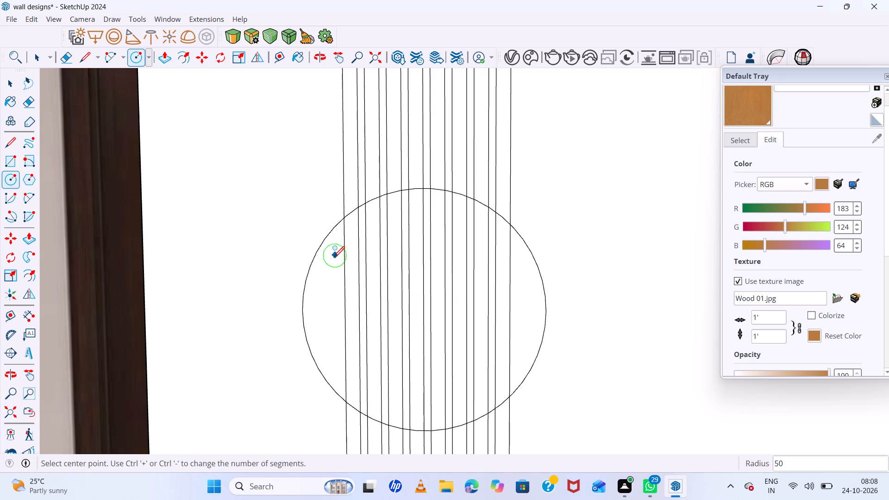
Erase all the slat lines inside the circle so that it is one clear face.
scroll(458, 283, down, 13)
middle_drag(466, 305, 475, 330)
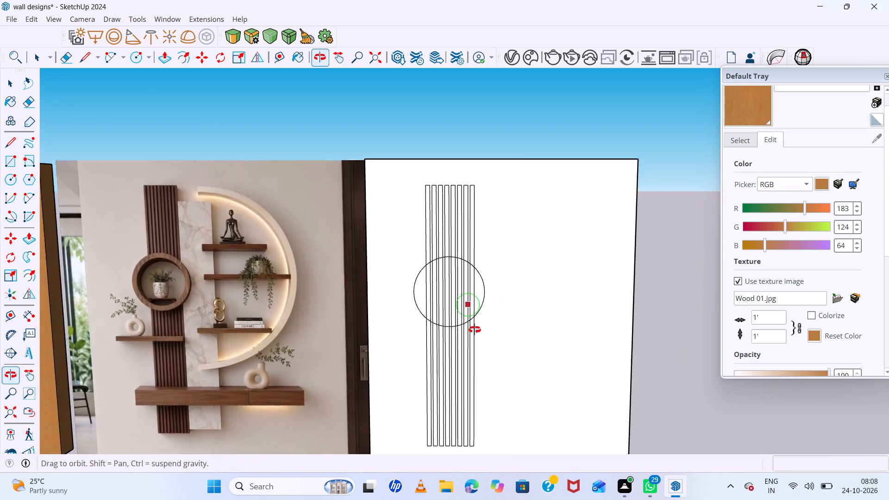
middle_drag(475, 330, 475, 331)
scroll(488, 279, up, 14)
key(space)
click(470, 275)
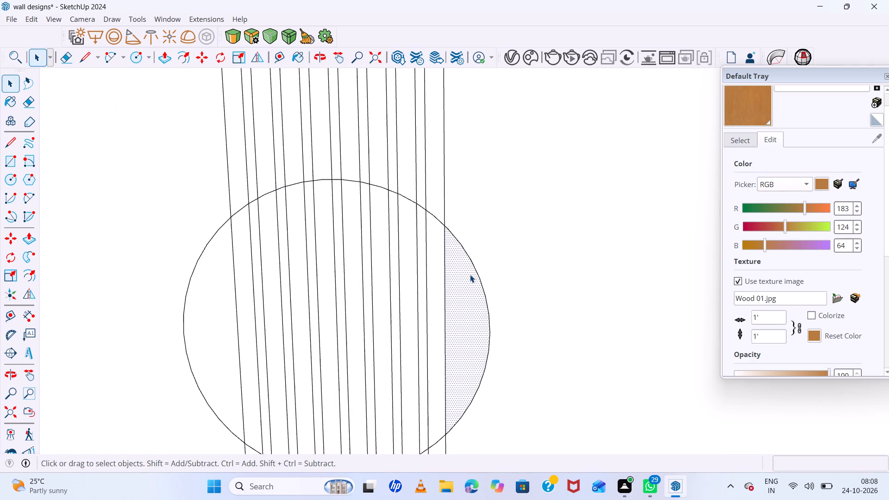
click(458, 279)
key(e)
drag(454, 293, 236, 278)
click(236, 278)
key(space)
Offset the circle's edge inward by about 1" to form the ring of the round frame.
click(365, 281)
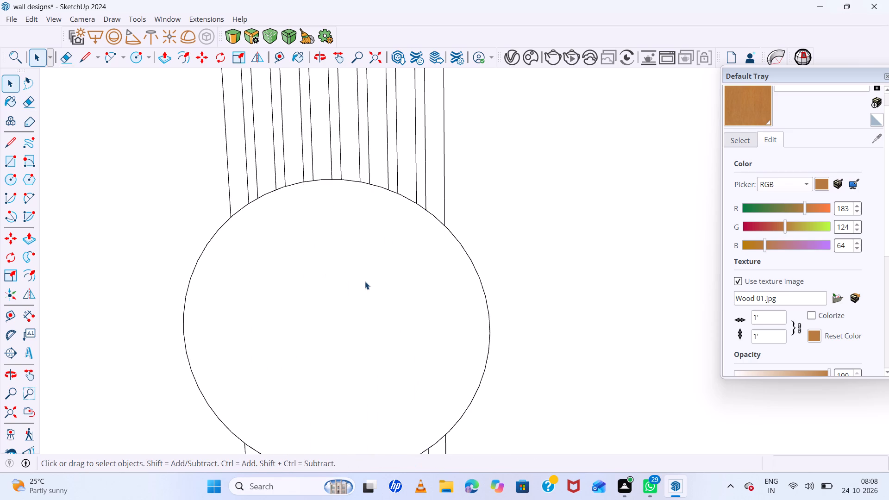
key(f)
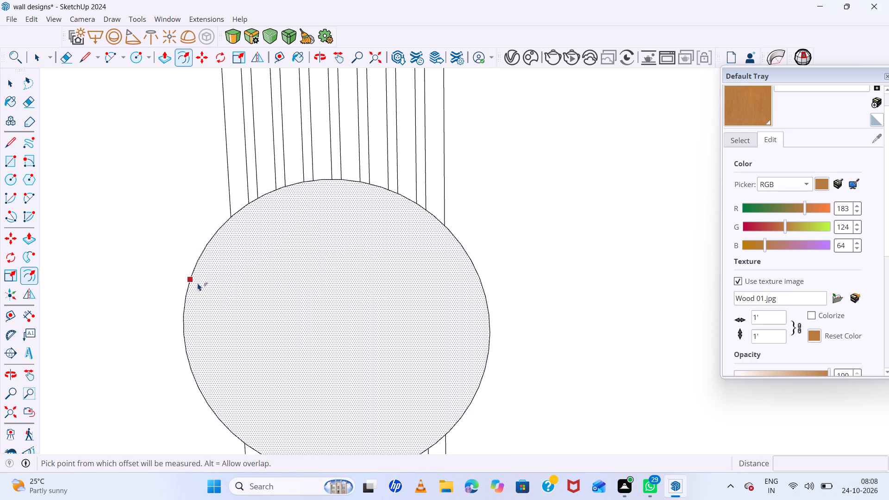
click(198, 283)
click(203, 283)
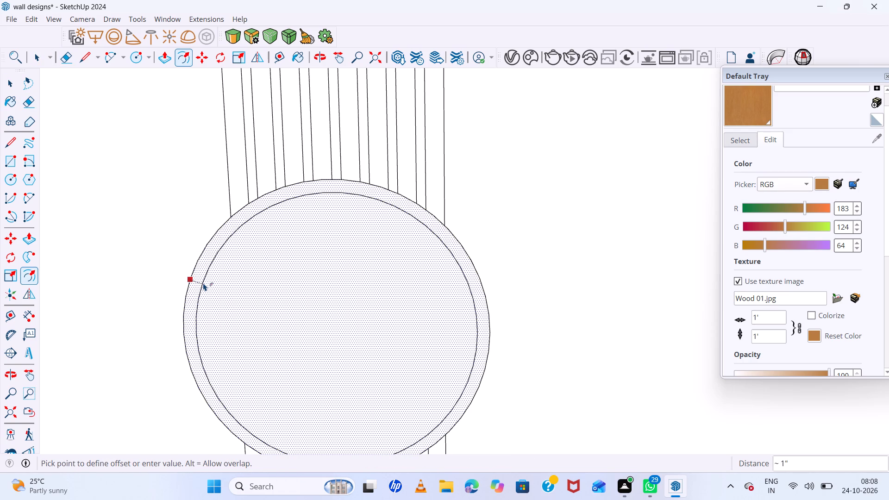
key(space)
click(289, 284)
Push/Pull the first slat above the circle, nearest the reference image, outward 1".
scroll(289, 283, down, 7)
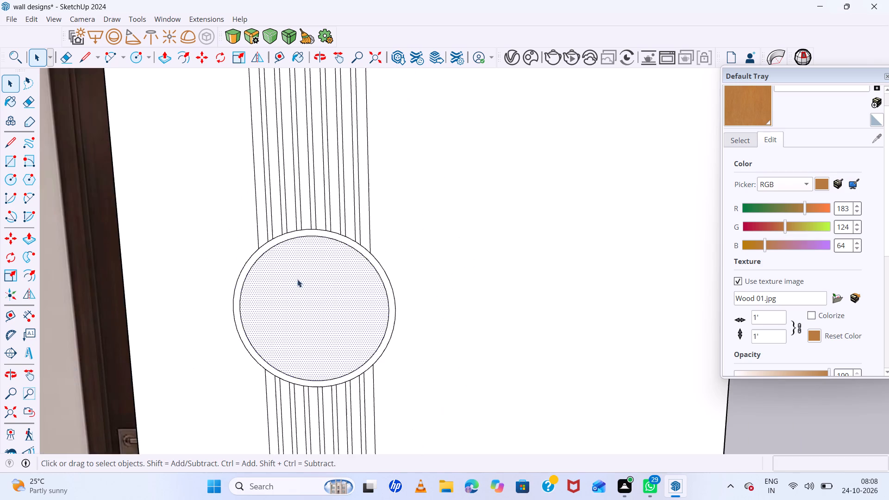
scroll(330, 272, down, 7)
scroll(439, 287, down, 7)
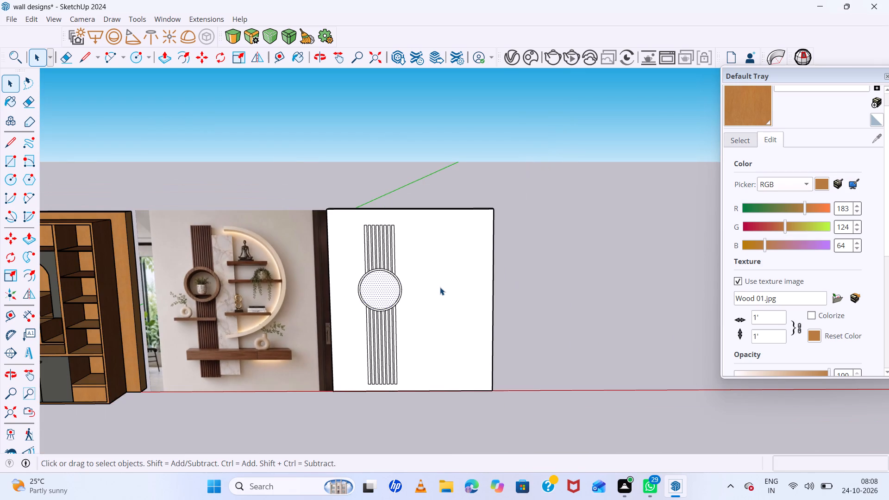
scroll(392, 230, up, 13)
scroll(390, 226, down, 6)
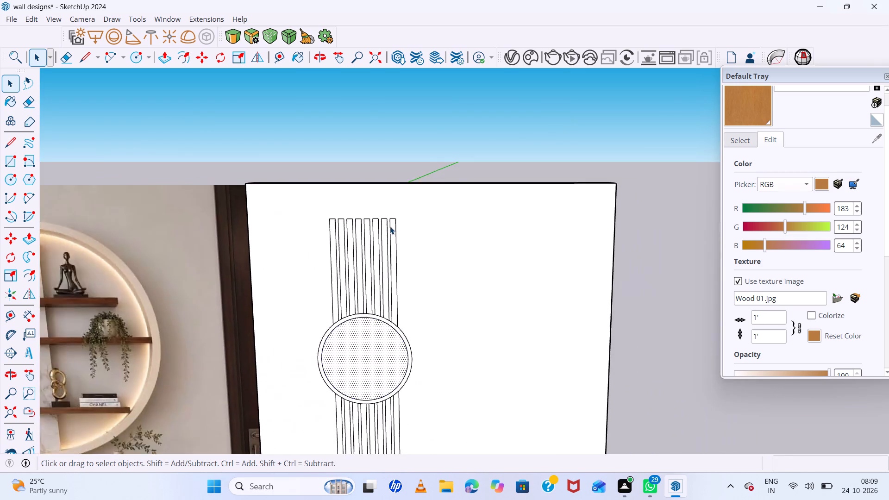
scroll(390, 226, up, 6)
middle_drag(267, 214, 408, 222)
scroll(318, 238, up, 6)
click(279, 234)
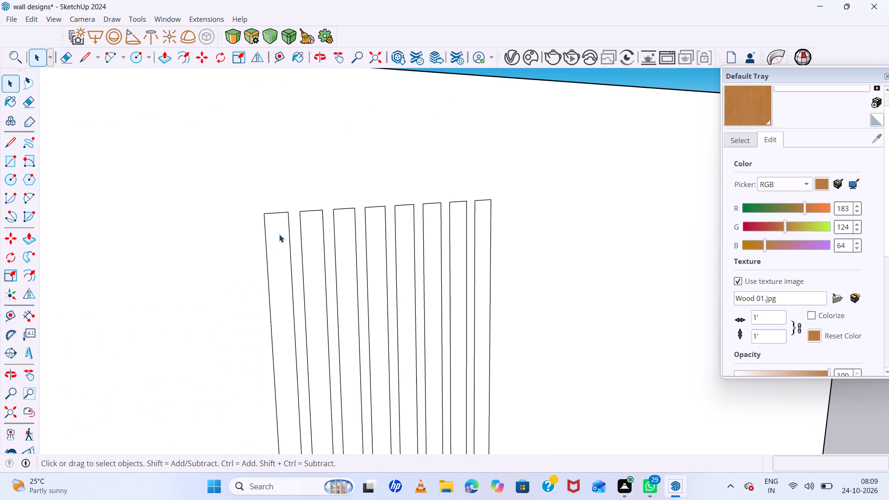
key(p)
click(279, 234)
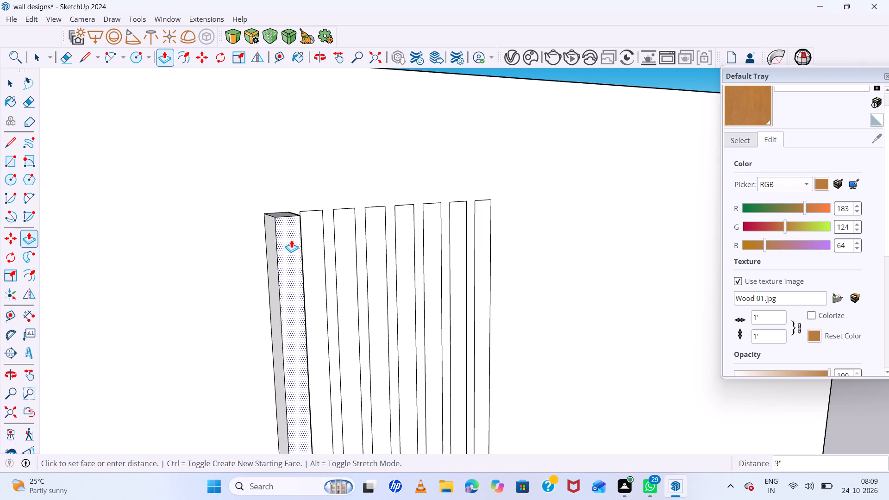
key(1)
key(Return)
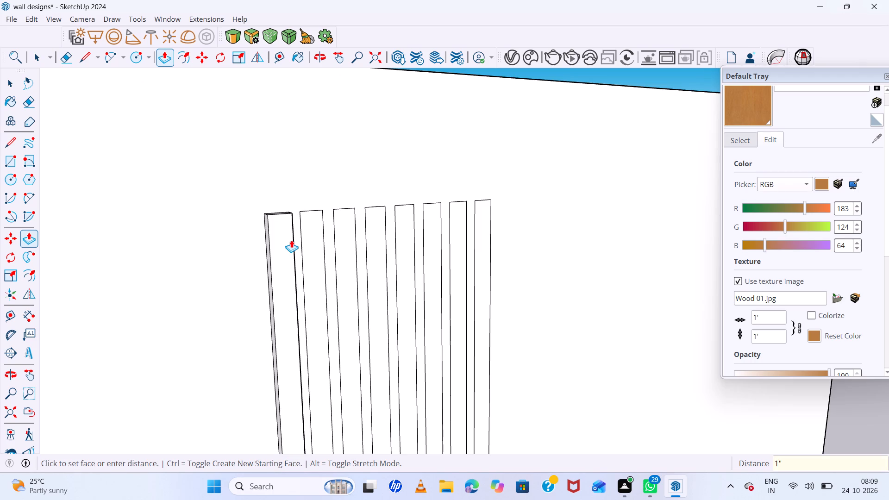
Extrude the other seven slats above the circle by the same 1".
double_click(317, 220)
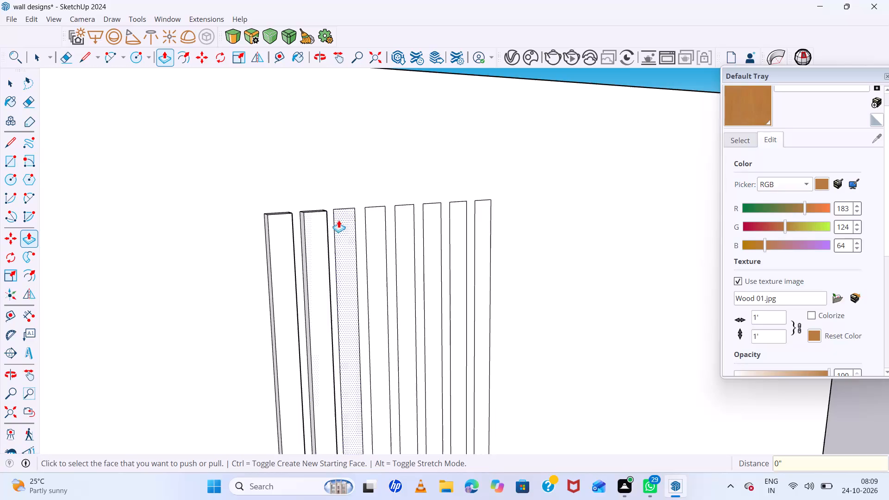
double_click(344, 220)
double_click(382, 219)
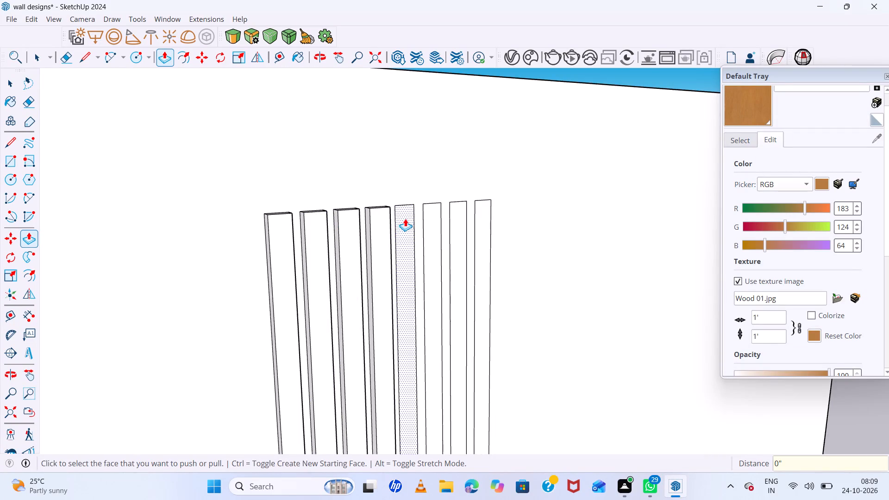
double_click(405, 219)
double_click(436, 218)
double_click(462, 217)
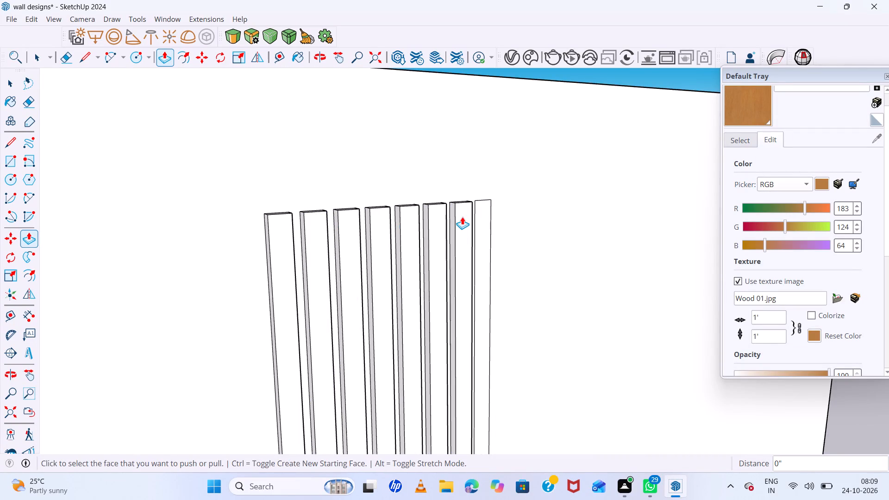
double_click(488, 217)
Extrude the first two slats below the circle by the same 1".
scroll(390, 200, down, 13)
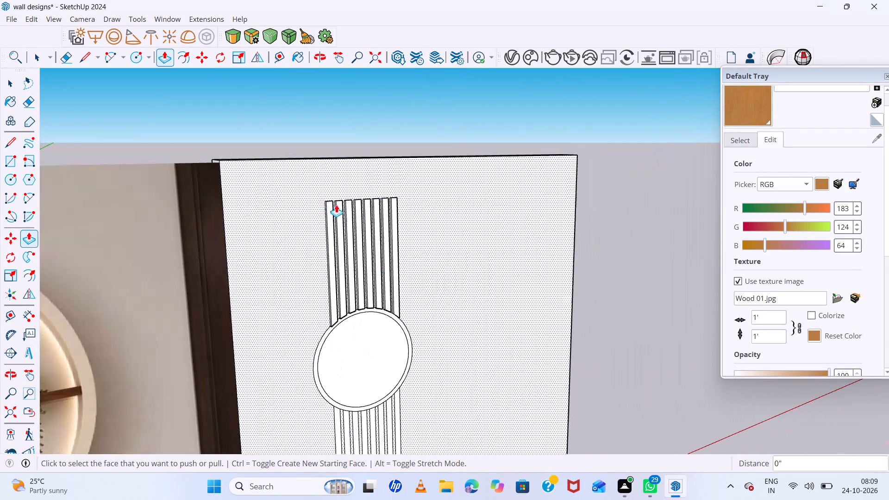
scroll(380, 370, up, 6)
scroll(283, 404, up, 5)
middle_drag(347, 387, 328, 302)
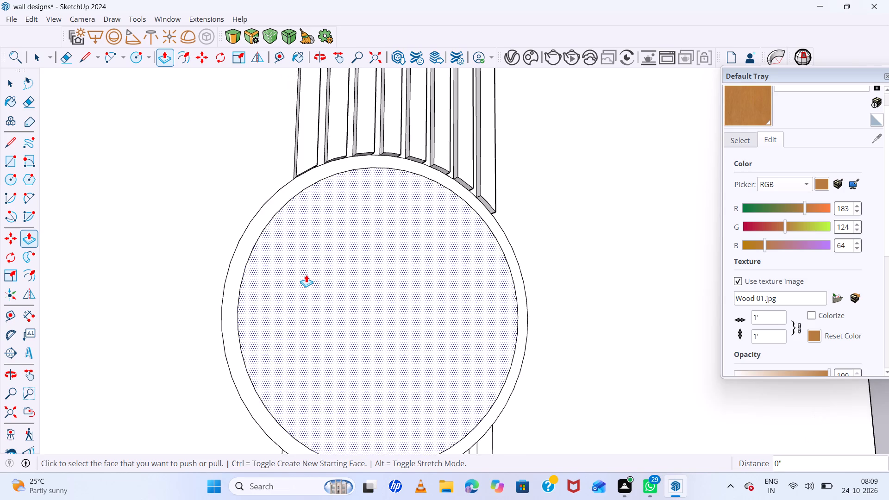
scroll(306, 275, down, 12)
scroll(281, 456, up, 5)
double_click(308, 351)
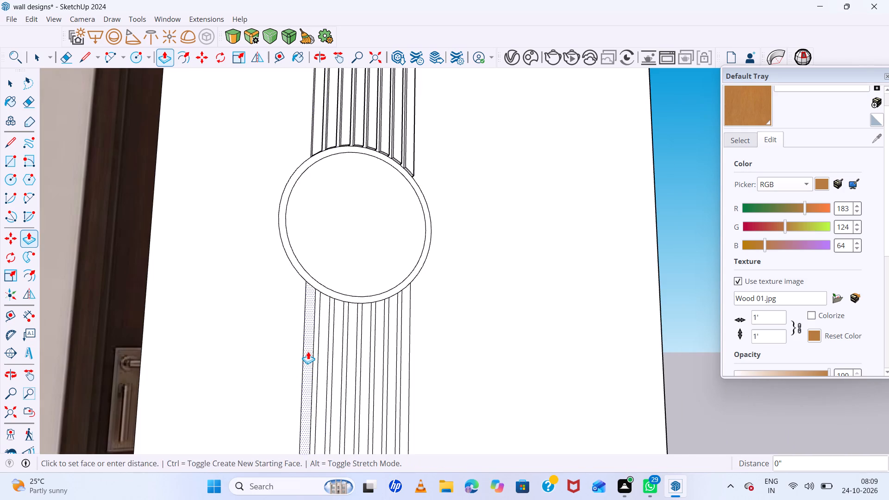
triple_click(326, 353)
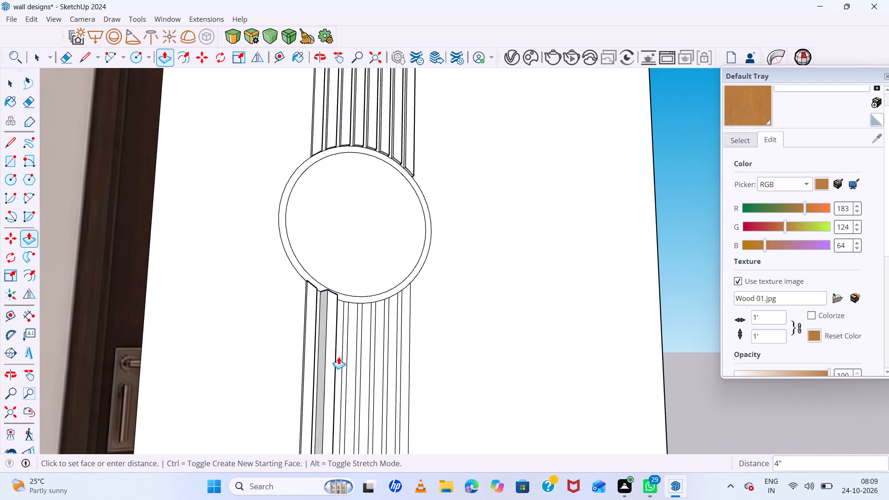
key(space)
Push/Pull the third slat below the circle outward 1".
scroll(346, 361, up, 6)
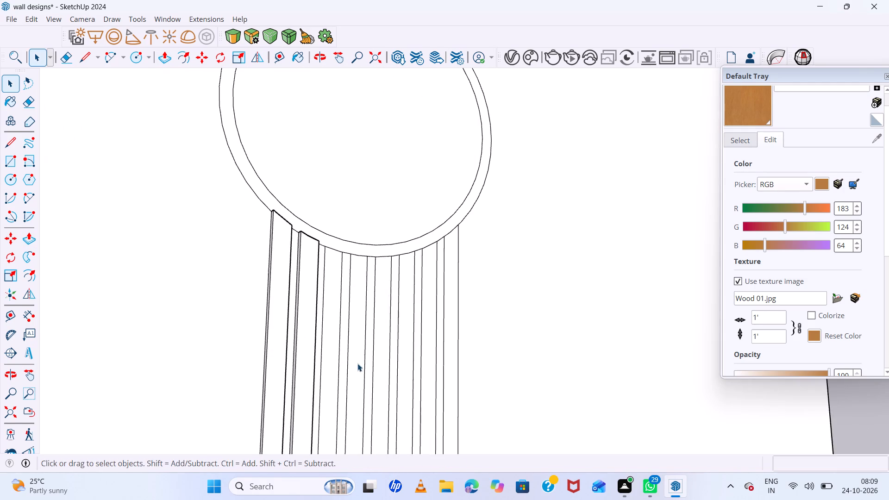
middle_drag(363, 364, 117, 367)
middle_click(117, 367)
scroll(344, 326, up, 6)
click(421, 312)
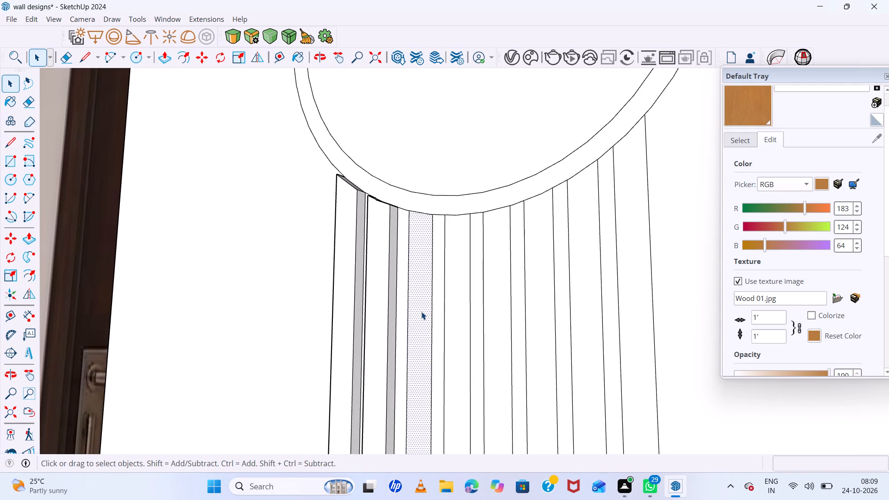
key(p)
click(421, 312)
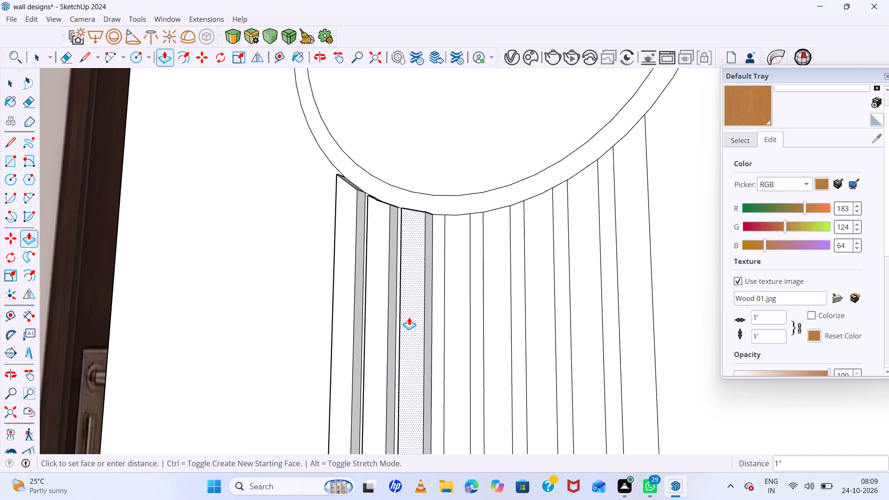
key(1)
key(Return)
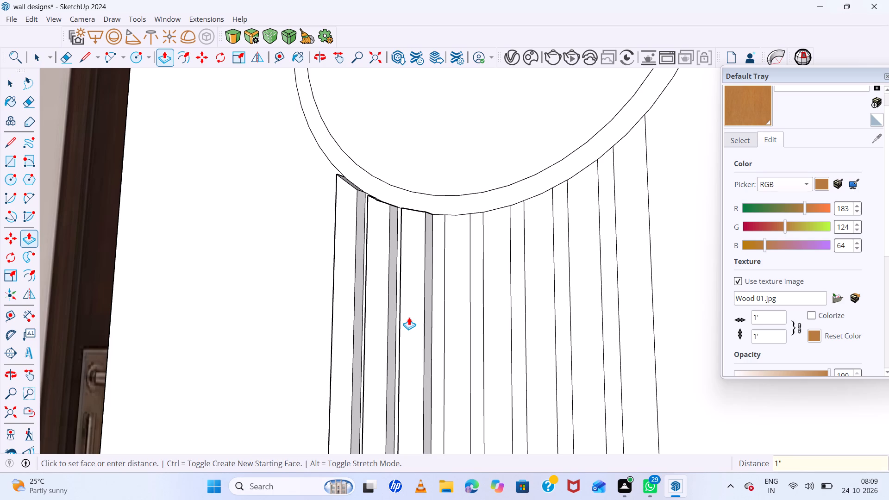
Extrude the remaining five slats below the circle by the same 1".
double_click(461, 307)
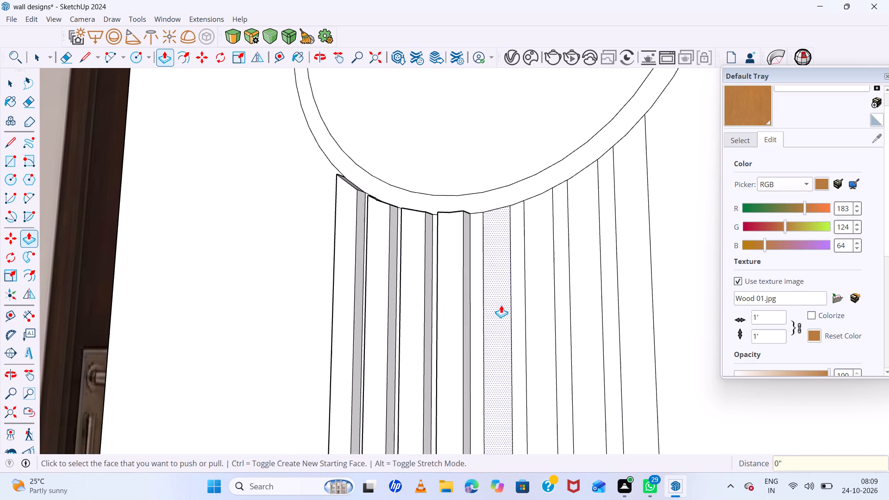
double_click(501, 305)
double_click(546, 300)
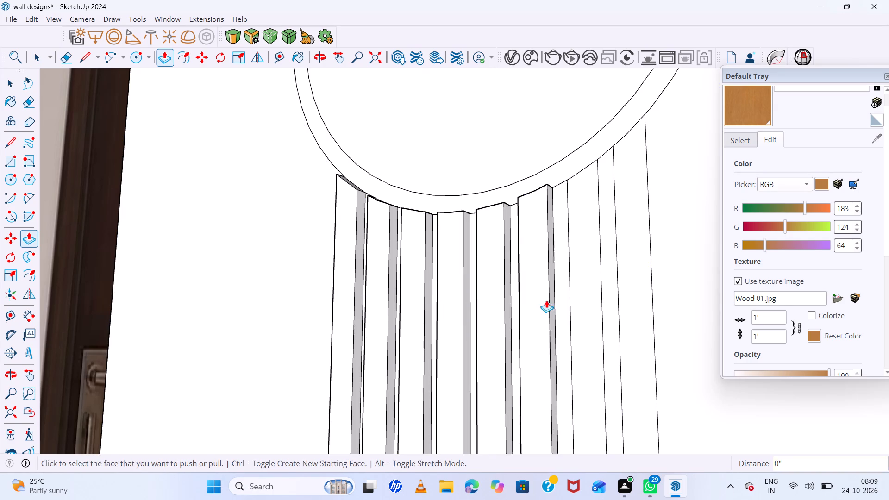
double_click(582, 294)
double_click(640, 289)
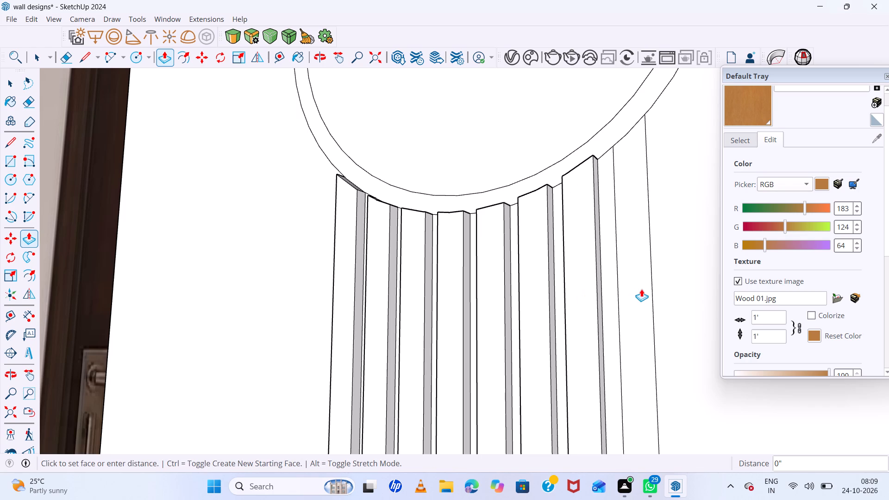
double_click(639, 285)
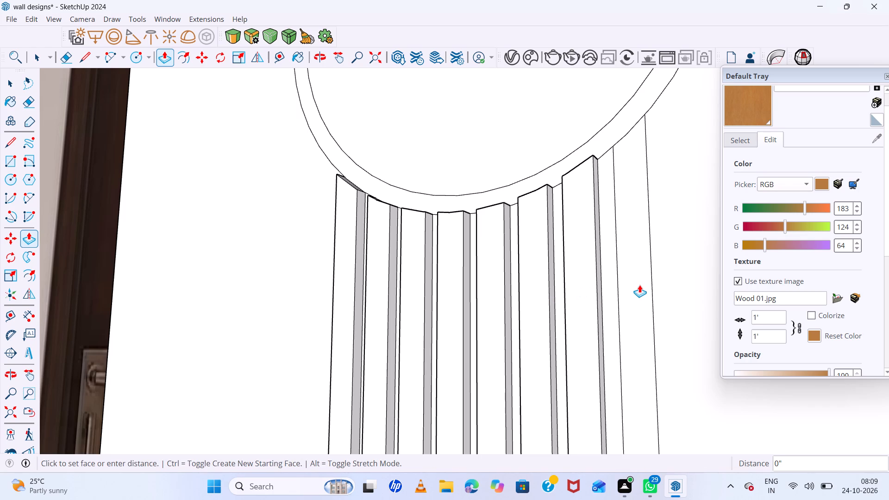
key(space)
click(629, 286)
key(space)
scroll(589, 306, down, 20)
click(636, 237)
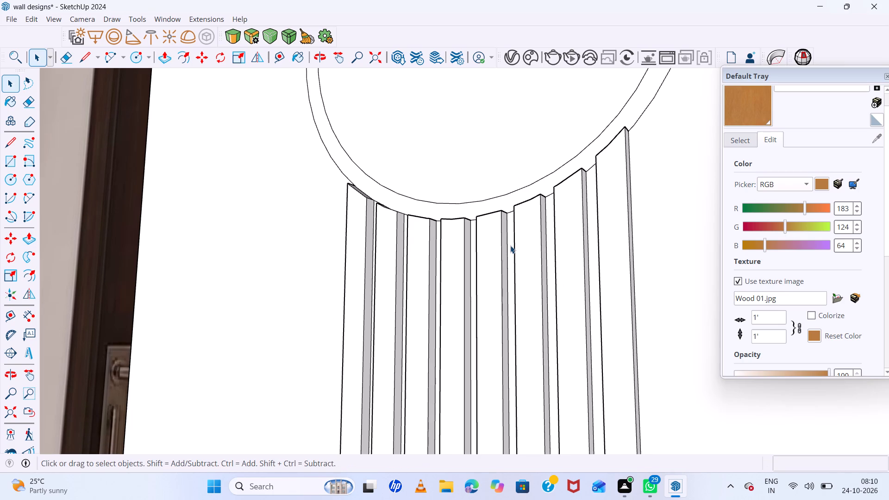
Push/Pull the ring face of the round frame outward 1".
scroll(504, 248, down, 10)
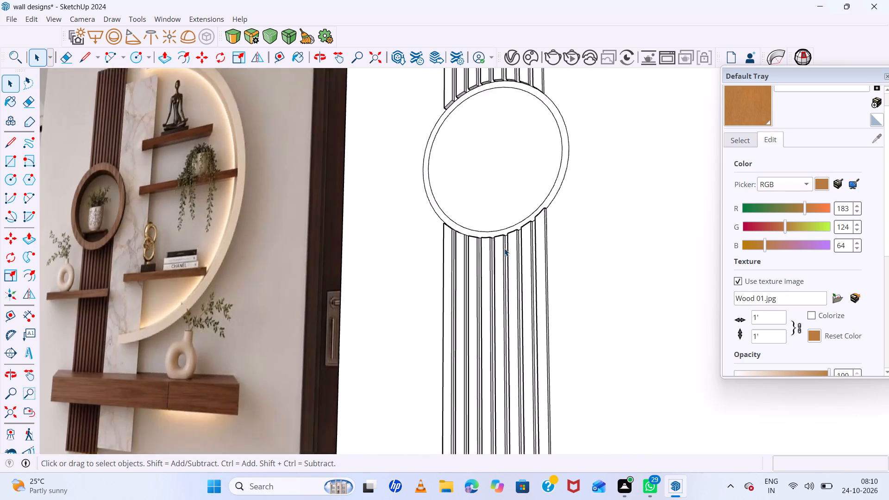
scroll(504, 248, down, 15)
middle_drag(504, 248, 567, 339)
middle_click(567, 339)
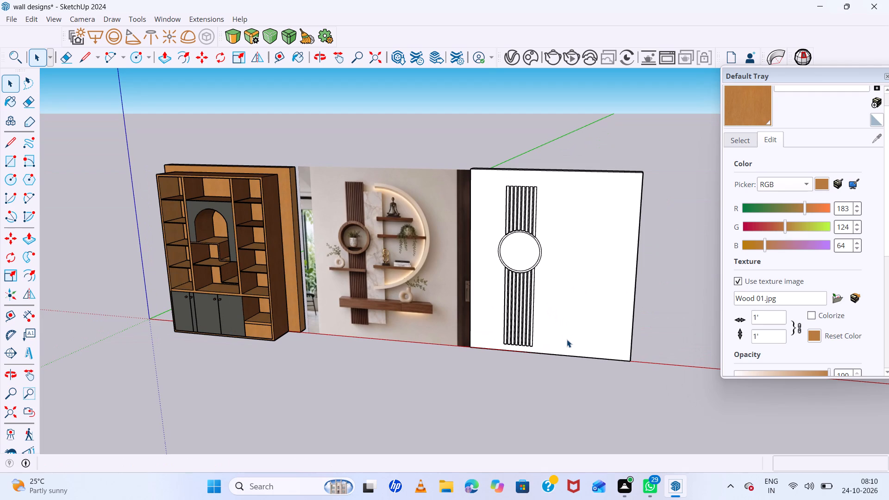
scroll(563, 333, up, 6)
scroll(563, 333, down, 5)
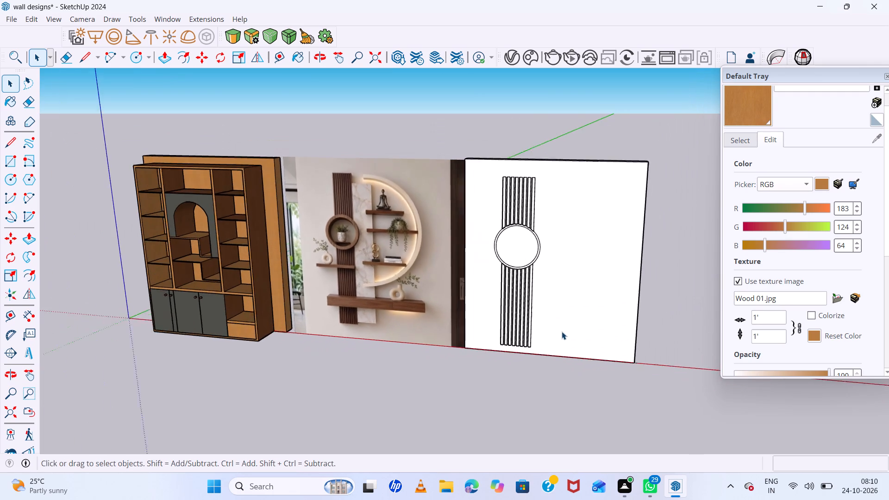
scroll(562, 331, down, 2)
scroll(629, 271, up, 7)
scroll(452, 253, up, 7)
middle_drag(443, 252, 600, 285)
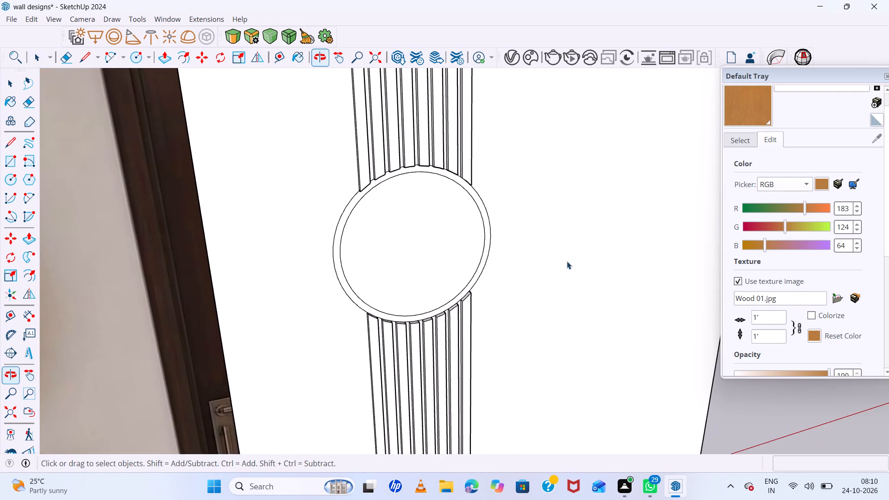
scroll(448, 208, up, 7)
scroll(490, 174, up, 5)
click(490, 174)
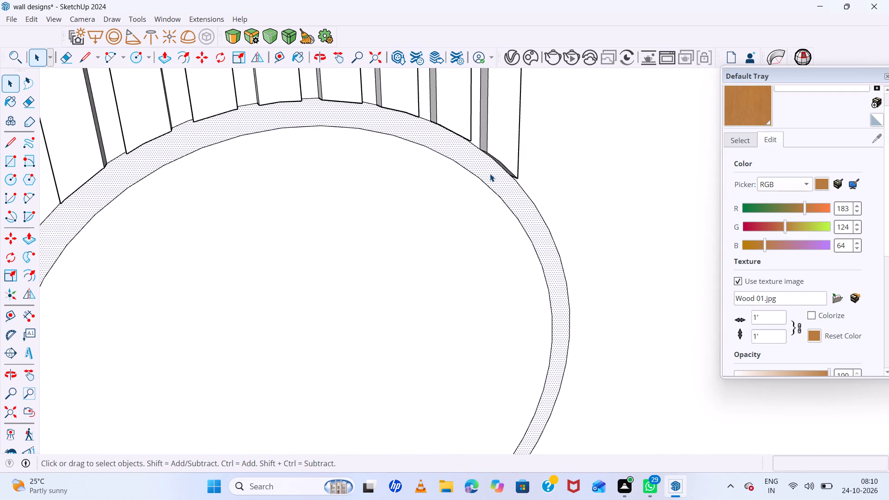
key(p)
click(490, 174)
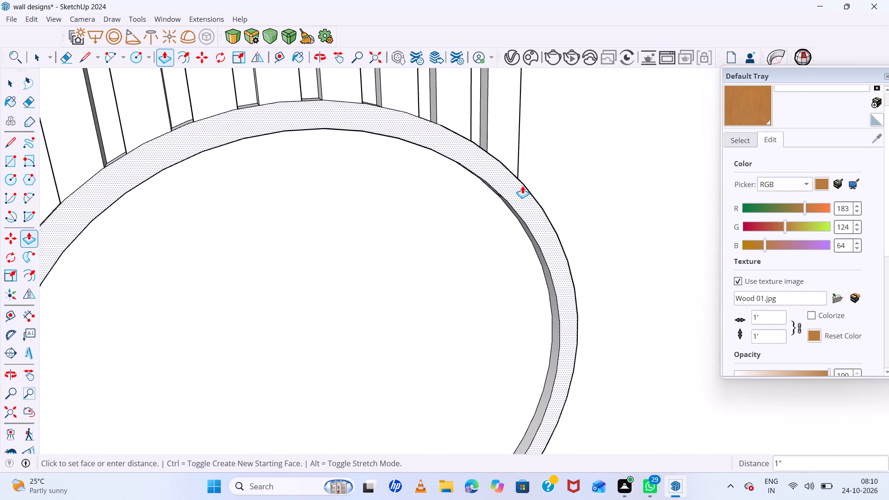
key(1)
key(Return)
Examine the raised ring and slats from several angles against the reference image.
scroll(446, 194, down, 8)
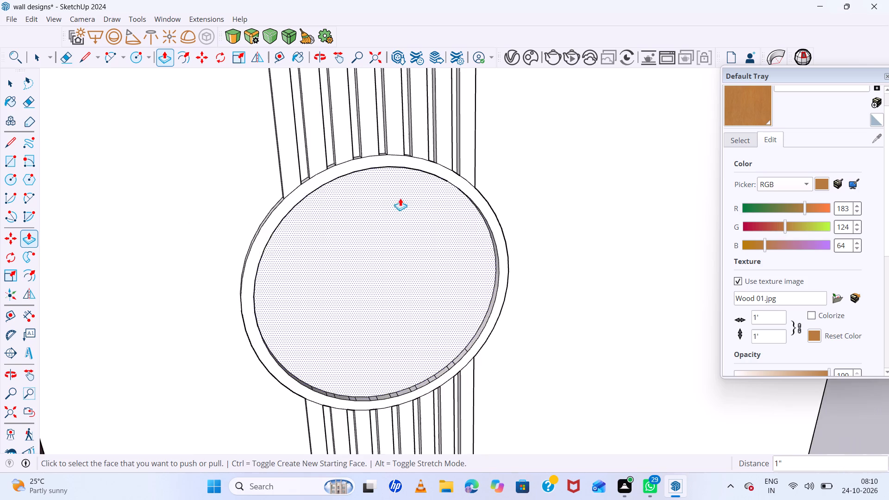
scroll(400, 198, down, 15)
middle_drag(451, 262, 475, 251)
middle_click(475, 251)
scroll(466, 231, down, 8)
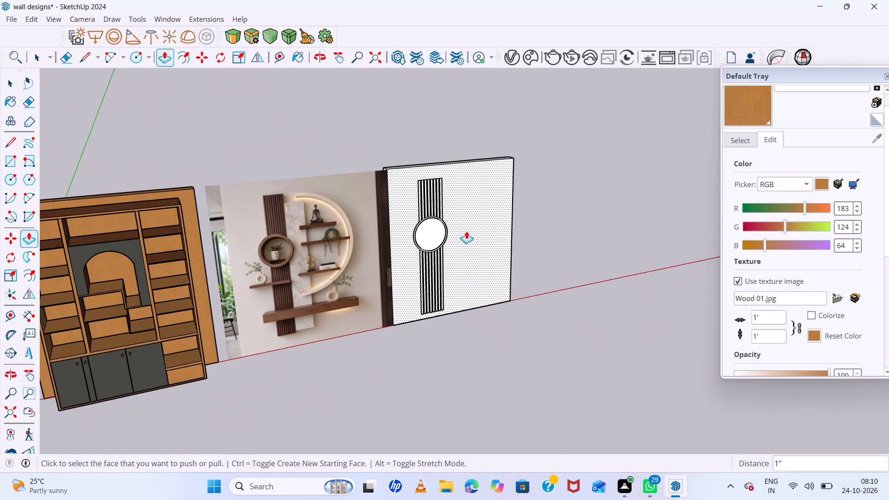
middle_drag(539, 256, 224, 235)
middle_click(224, 235)
scroll(551, 234, up, 2)
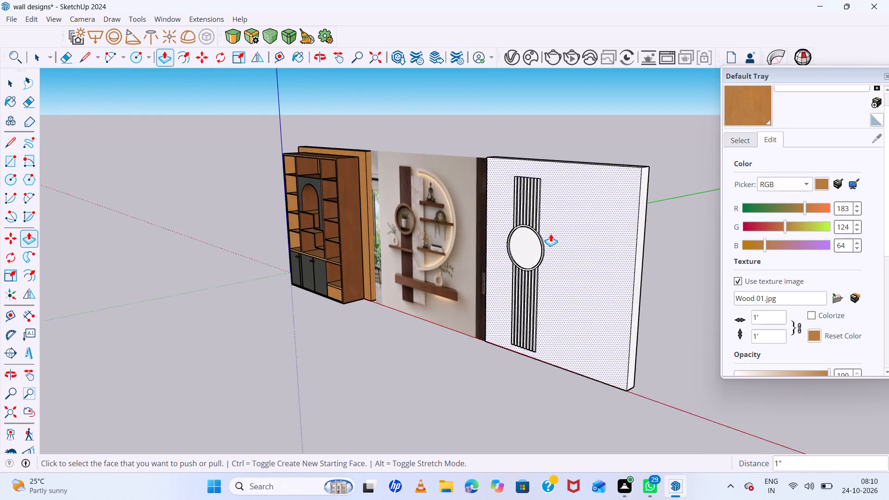
scroll(551, 234, up, 5)
scroll(495, 262, up, 6)
middle_drag(536, 266, 555, 271)
middle_click(555, 271)
scroll(555, 271, up, 1)
scroll(550, 260, down, 7)
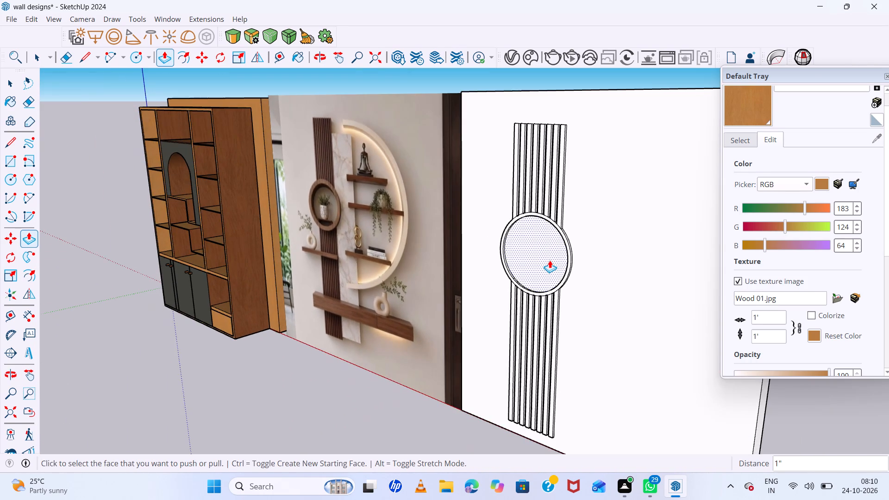
scroll(549, 258, down, 6)
middle_drag(545, 254, 593, 307)
middle_click(594, 307)
Extrude the ring of the round frame a further 9" outward.
scroll(559, 273, up, 5)
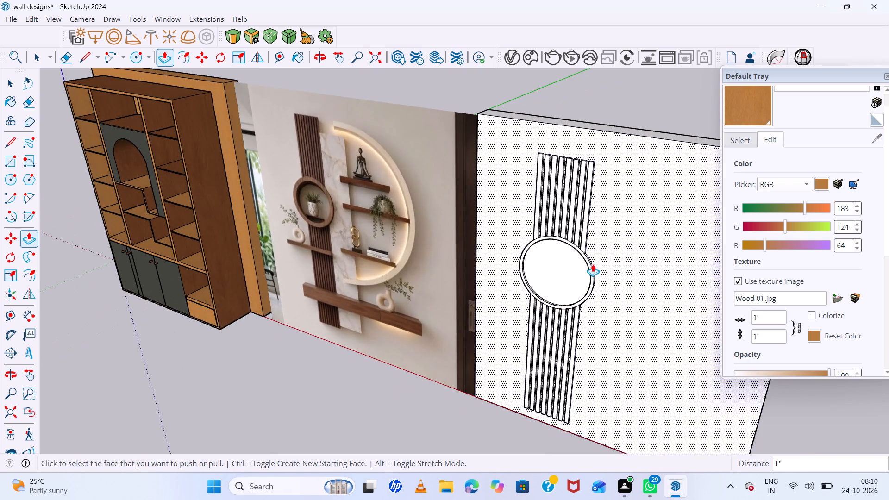
scroll(592, 264, up, 5)
click(588, 271)
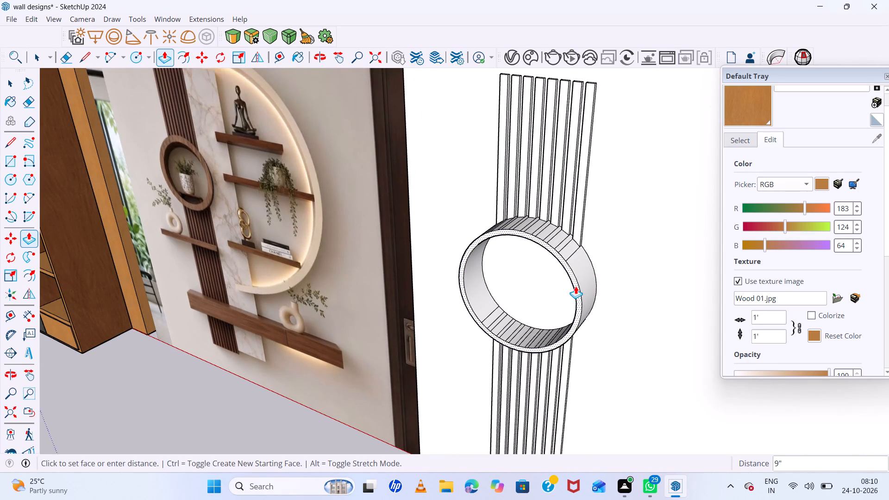
click(576, 286)
Extrude the first slat above the circle, nearest the reference image, a further 9" to the ring's front face.
scroll(511, 231, up, 6)
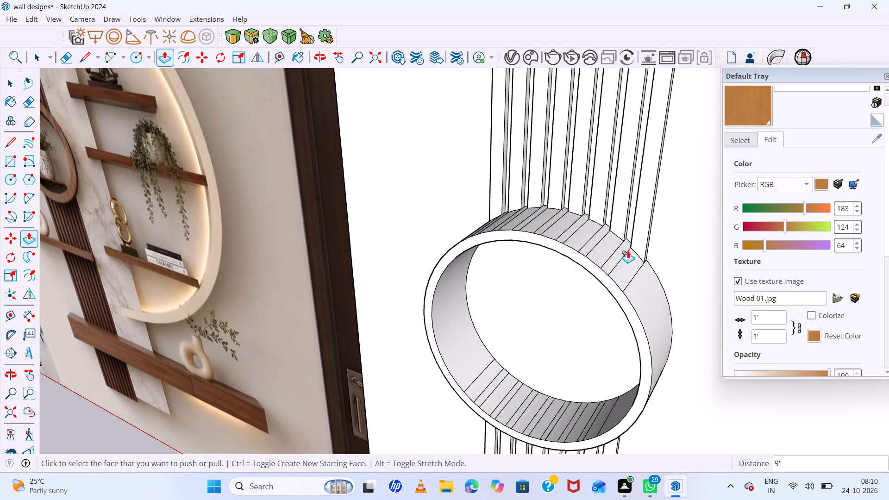
middle_drag(490, 260, 686, 271)
scroll(461, 186, up, 4)
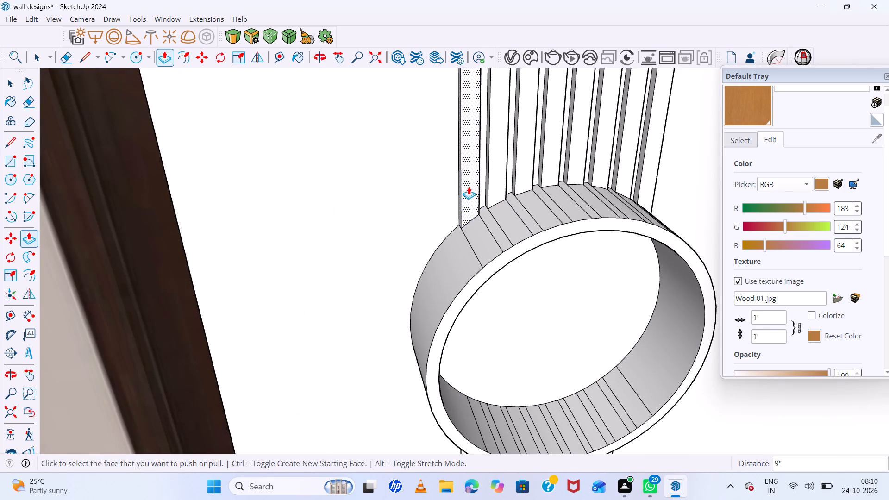
click(469, 187)
click(481, 272)
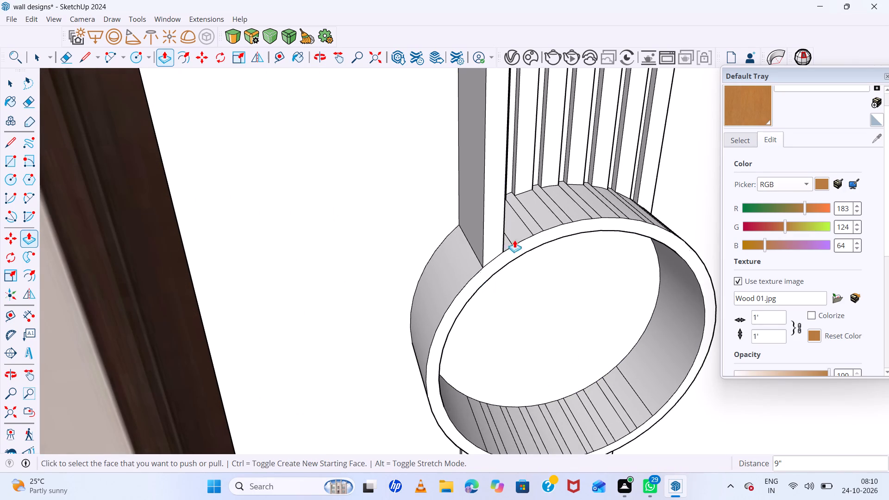
Extrude the other seven slats above the circle by the same 9", flush with the ring's front face.
middle_drag(534, 200, 446, 194)
double_click(487, 180)
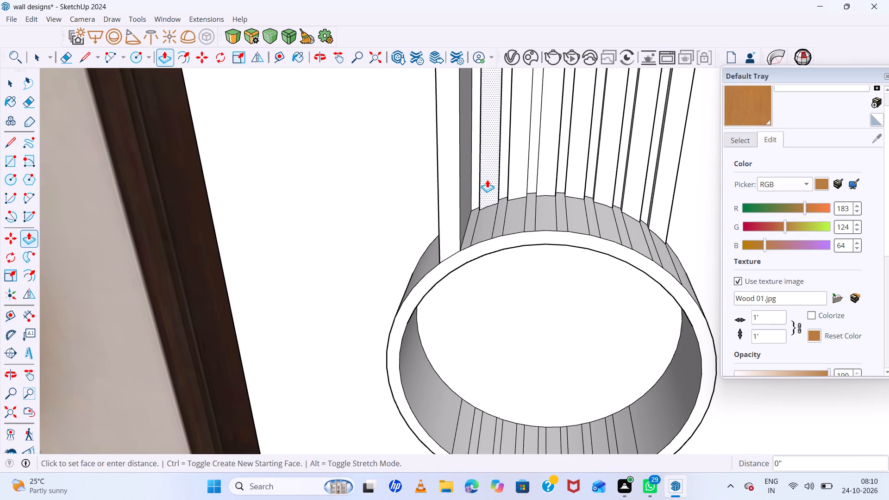
double_click(516, 176)
double_click(549, 173)
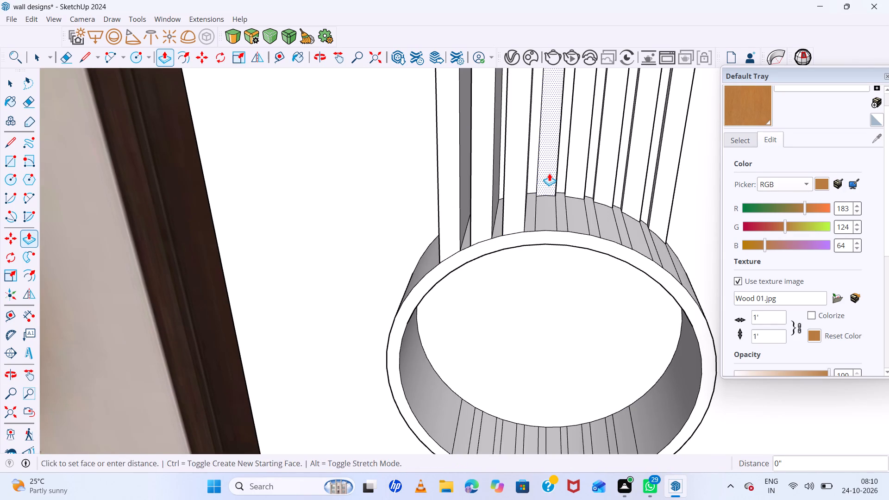
double_click(582, 171)
double_click(607, 171)
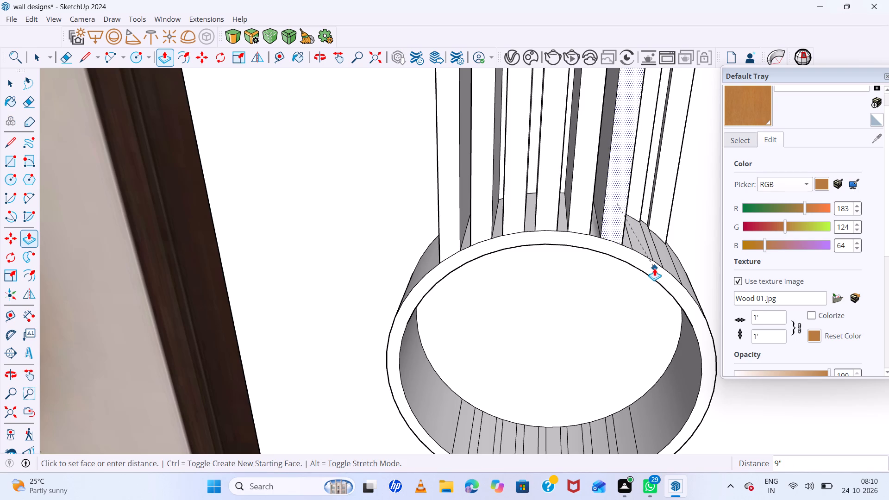
click(653, 267)
middle_drag(370, 159, 303, 136)
middle_click(302, 136)
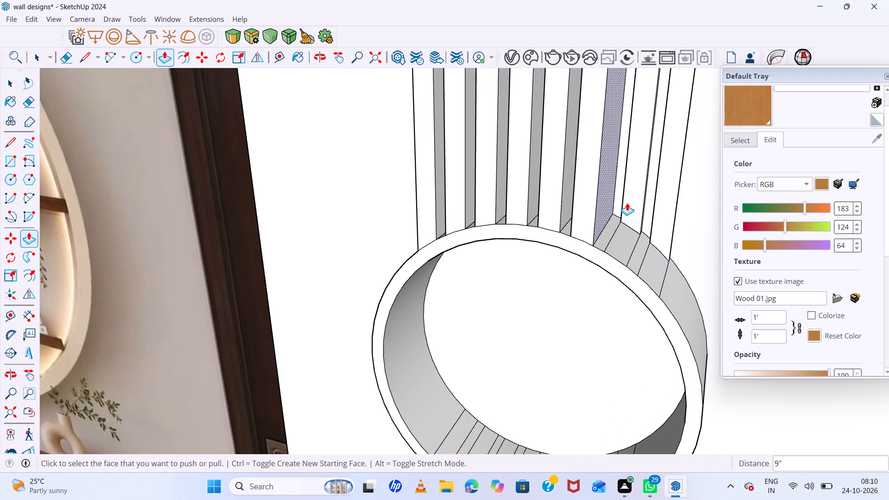
click(627, 206)
click(627, 279)
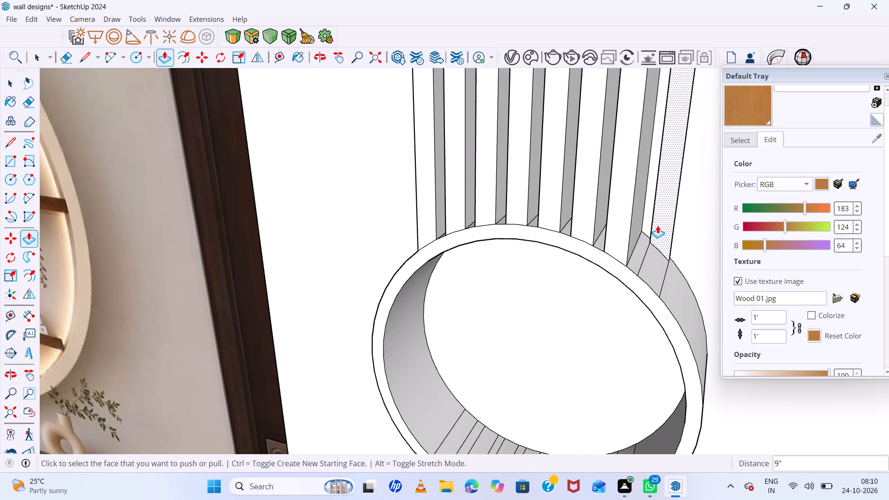
click(657, 225)
click(666, 305)
Extrude the first slat below the circle, nearest the reference image, a further 9" to the ring's front face.
scroll(529, 188, down, 3)
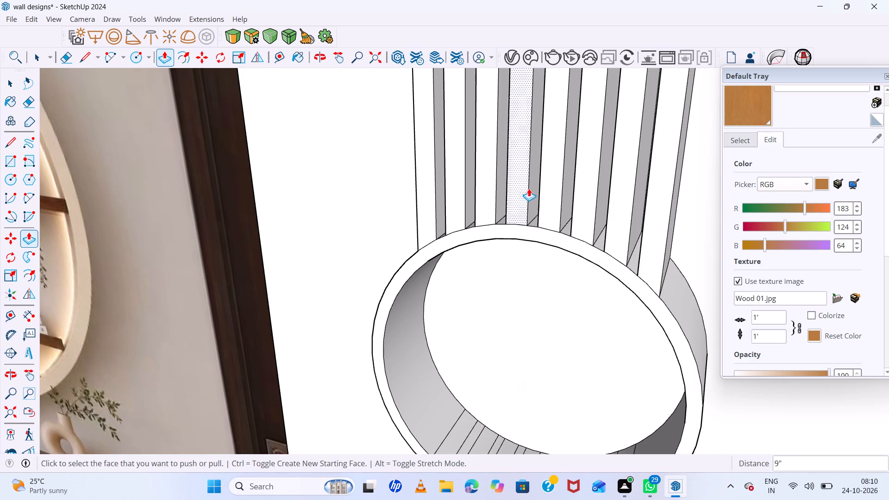
scroll(529, 188, down, 13)
middle_drag(545, 358, 724, 264)
middle_click(724, 264)
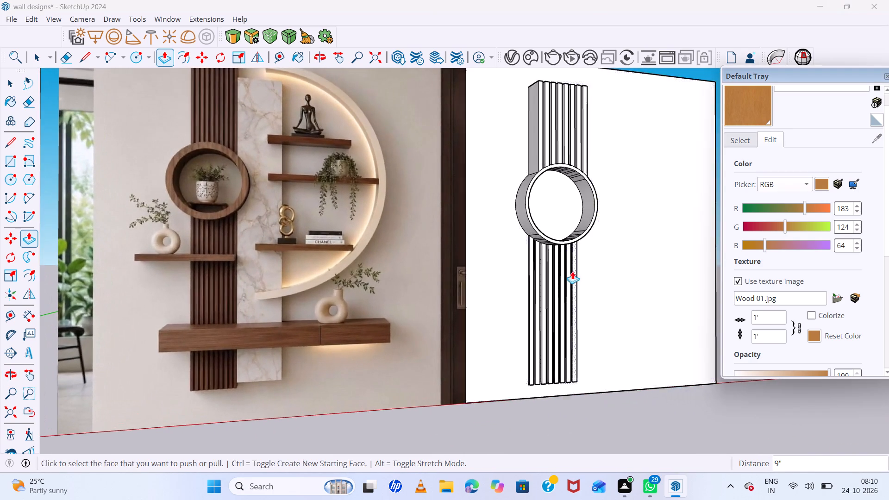
scroll(571, 272, up, 6)
scroll(498, 274, up, 6)
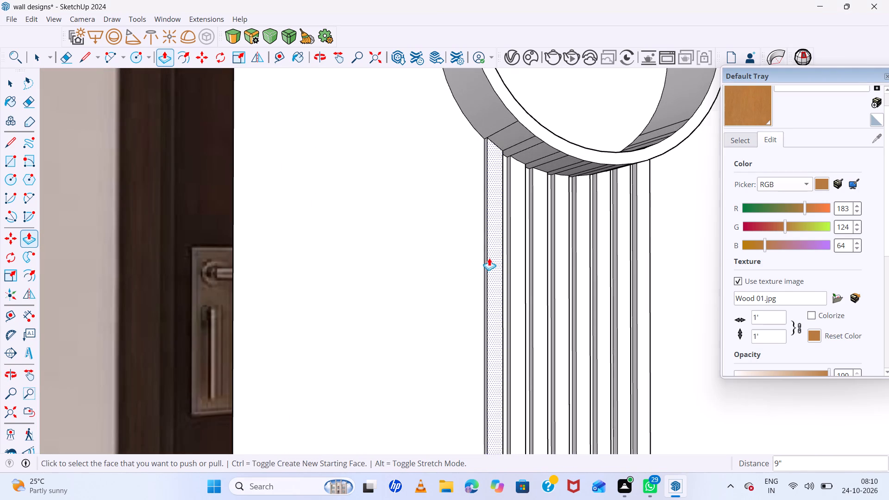
click(489, 258)
middle_drag(500, 196, 466, 205)
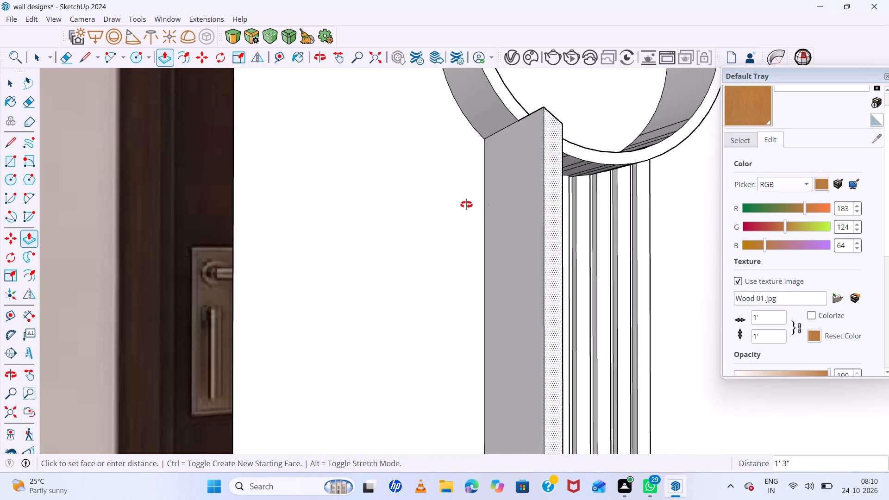
middle_drag(466, 205, 387, 217)
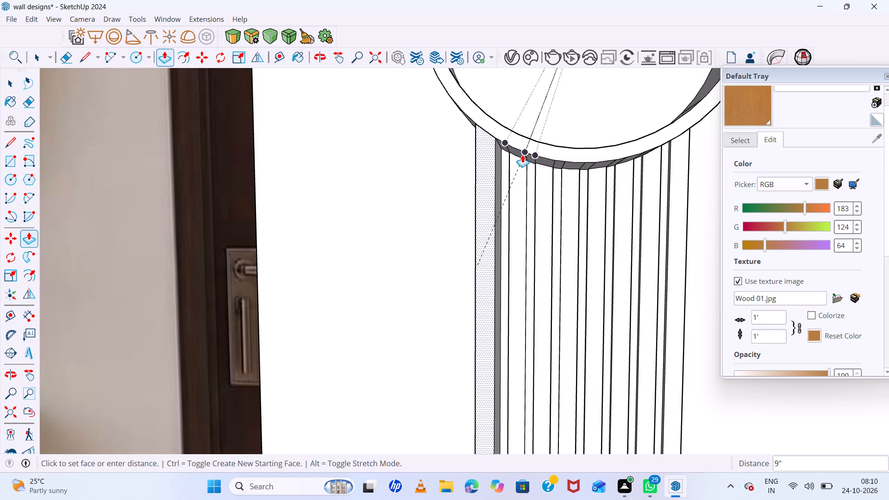
click(524, 149)
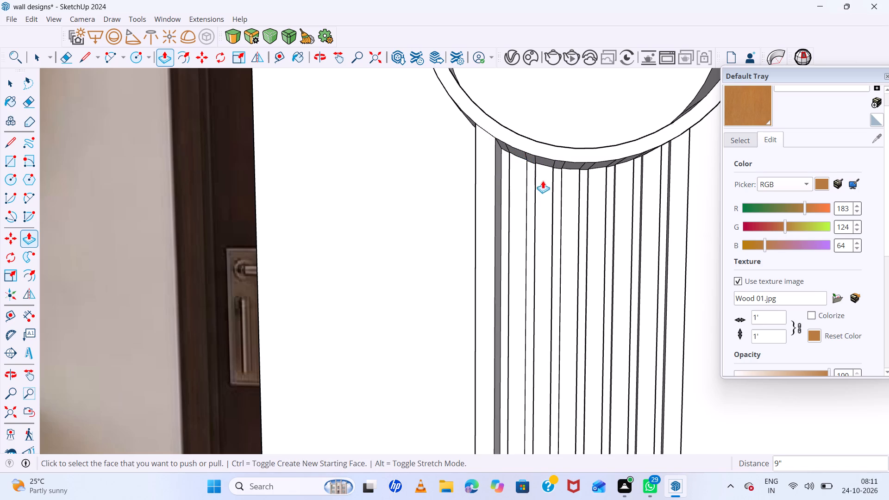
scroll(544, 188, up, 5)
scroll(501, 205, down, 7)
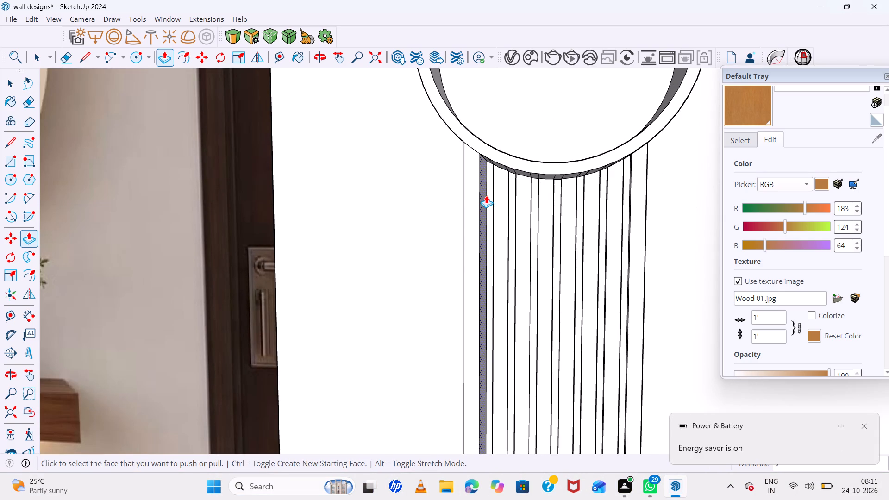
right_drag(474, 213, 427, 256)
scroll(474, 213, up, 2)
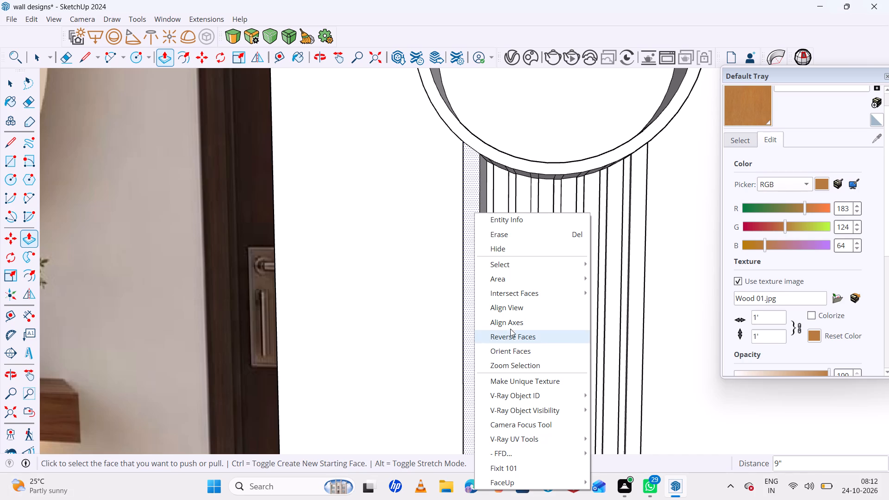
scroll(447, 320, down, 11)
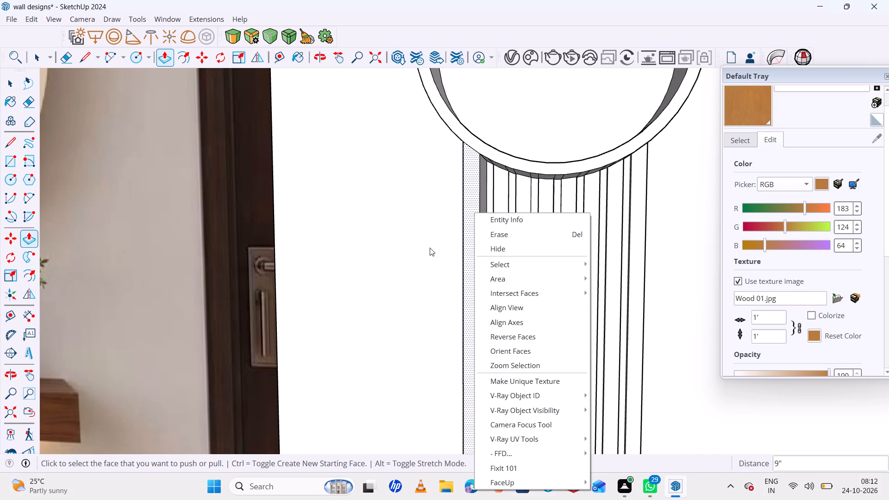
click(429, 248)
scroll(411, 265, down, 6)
Extrude the second slat below the circle a further 9", flush with the ring's front face.
key(space)
scroll(476, 265, up, 7)
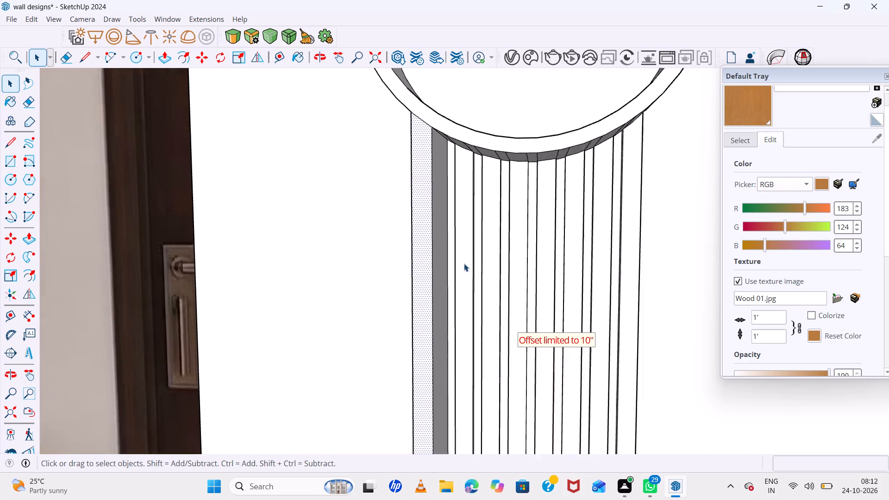
scroll(464, 263, up, 3)
middle_drag(467, 265, 404, 275)
click(472, 257)
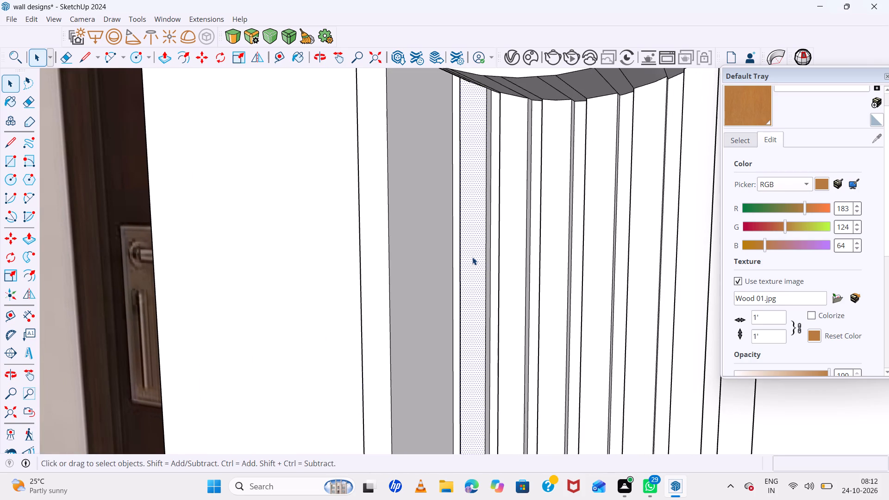
key(p)
click(472, 257)
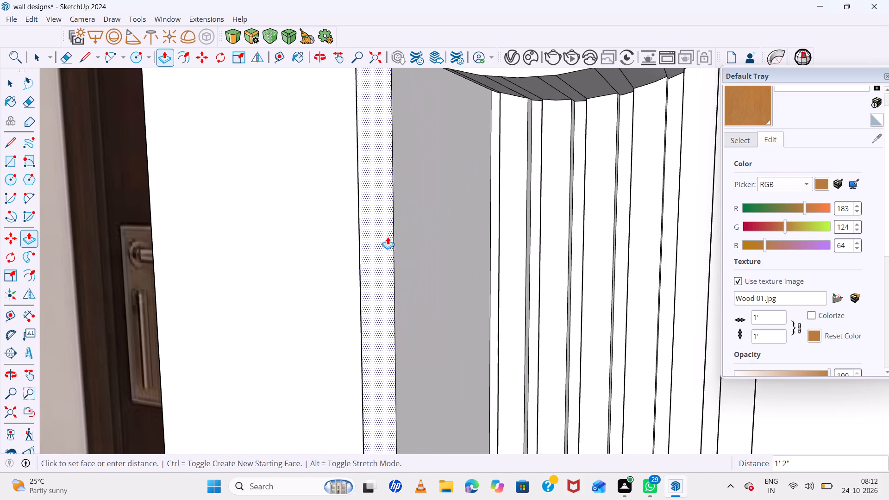
scroll(484, 166, down, 12)
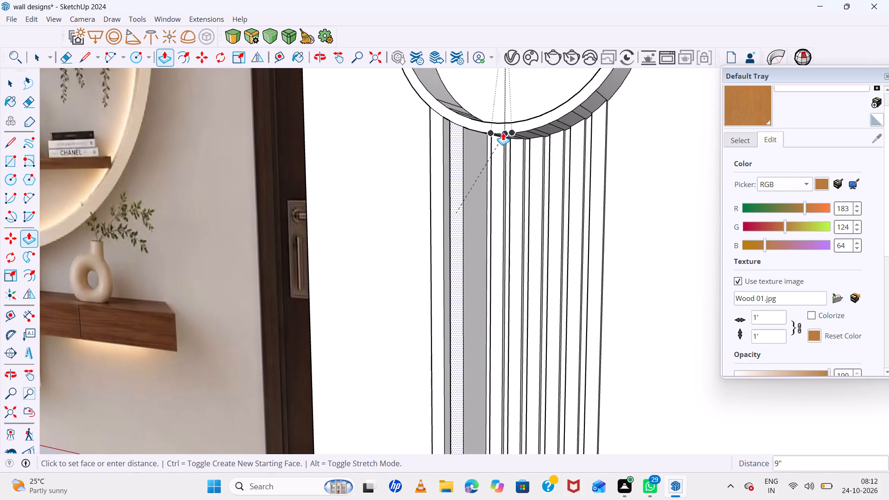
click(499, 132)
Extrude the third slat below the circle by the same 9" to the ring's front face.
scroll(479, 173, up, 5)
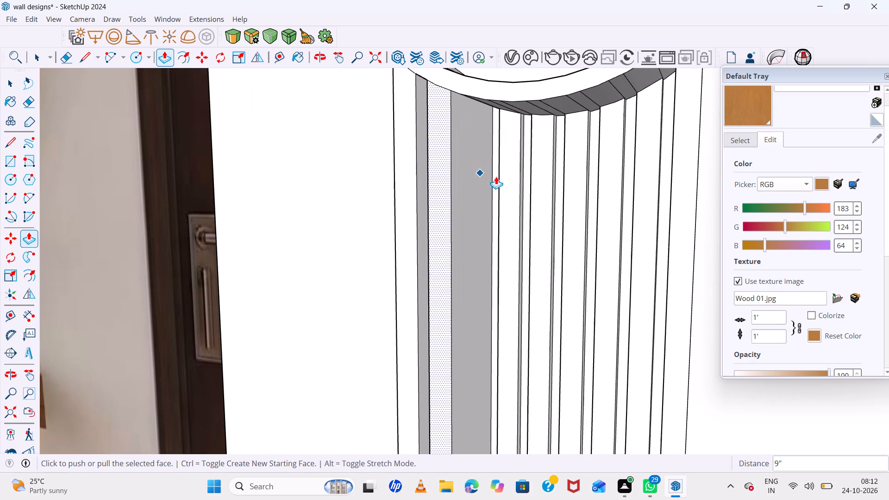
key(space)
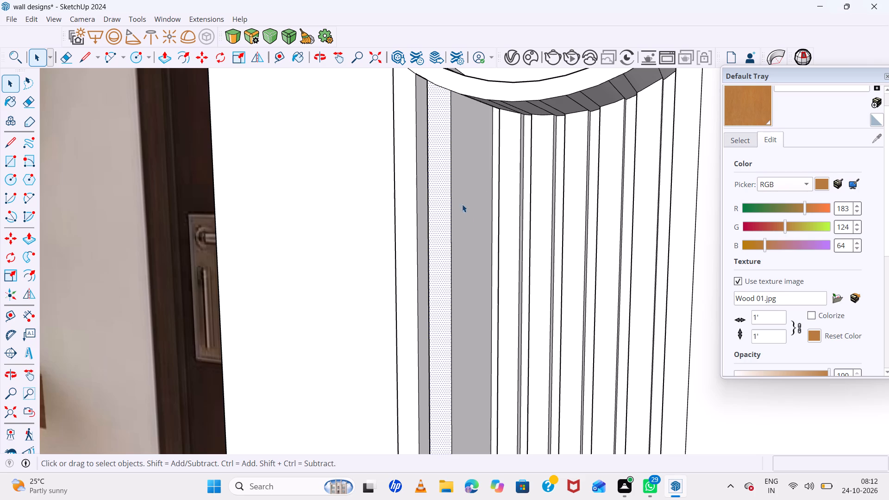
click(510, 224)
key(p)
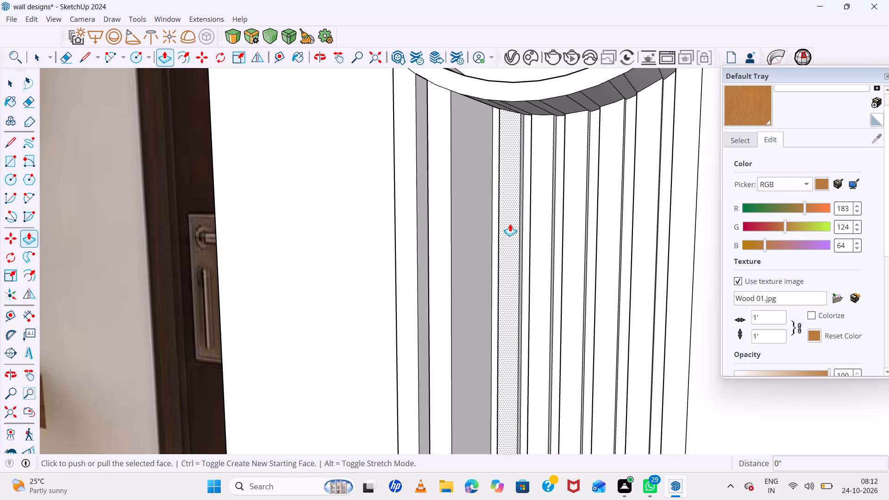
click(510, 224)
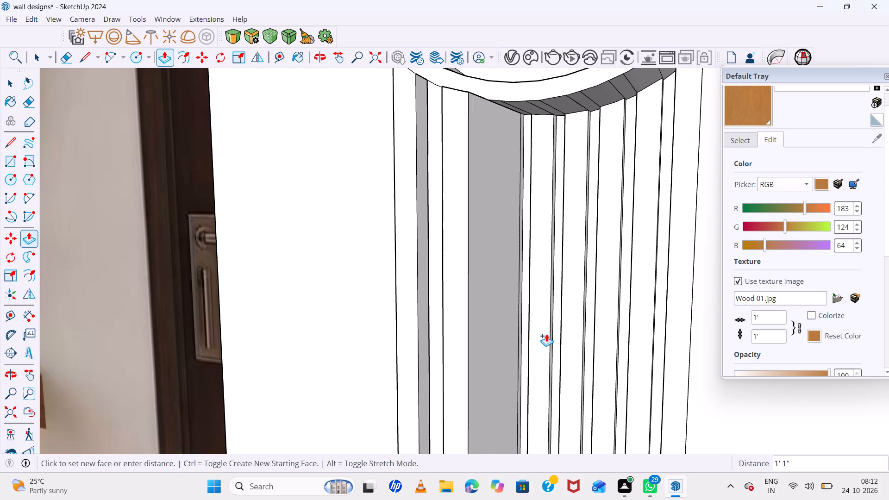
scroll(485, 205, down, 5)
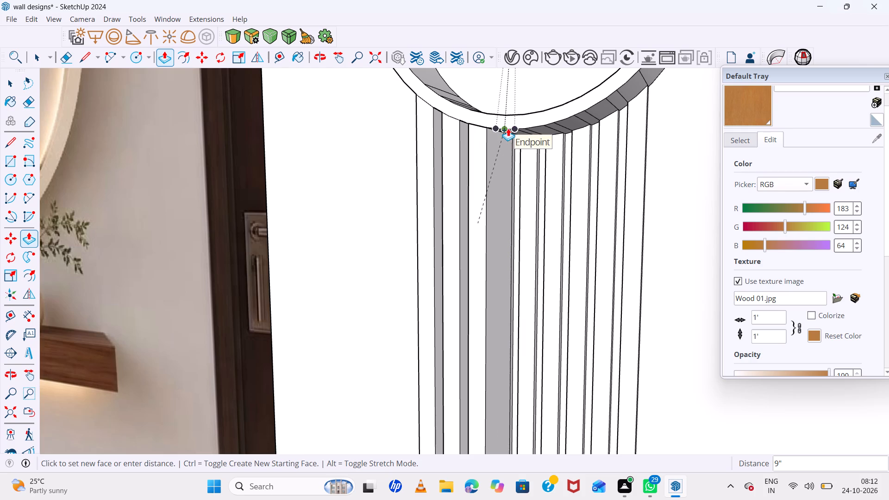
click(514, 128)
Delete the leftover seam edge on the third lower slat's side face, on the side away from the reference image.
scroll(534, 236, down, 9)
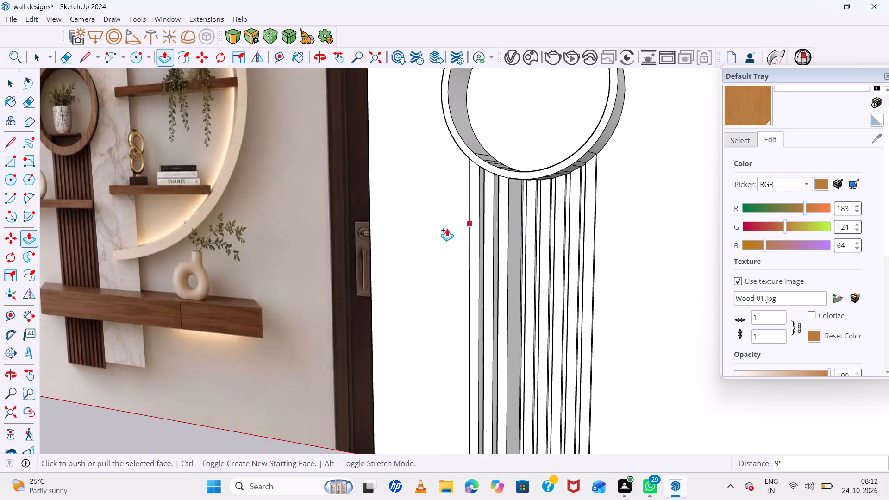
scroll(447, 228, down, 7)
middle_drag(507, 266, 534, 290)
middle_click(534, 290)
scroll(500, 337, up, 13)
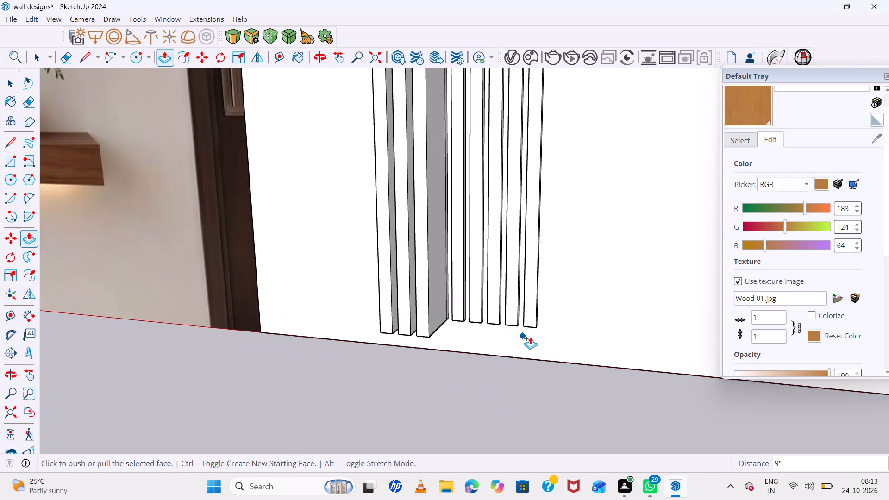
middle_drag(583, 343, 541, 278)
key(space)
click(456, 298)
scroll(448, 319, up, 4)
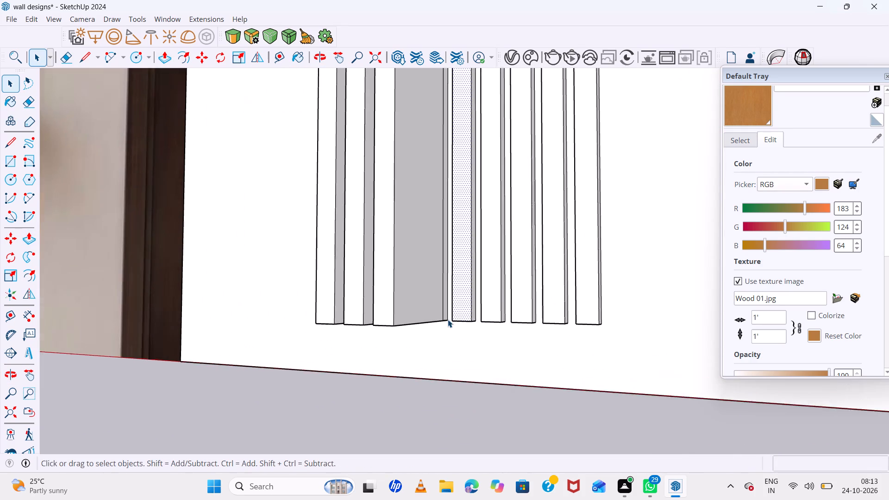
scroll(448, 319, up, 14)
click(430, 311)
scroll(430, 311, up, 4)
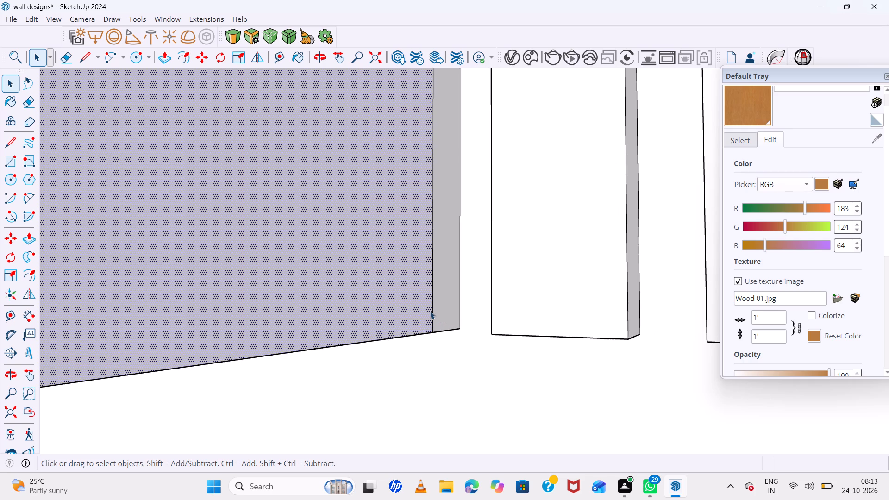
click(433, 309)
key(Delete)
scroll(434, 309, down, 5)
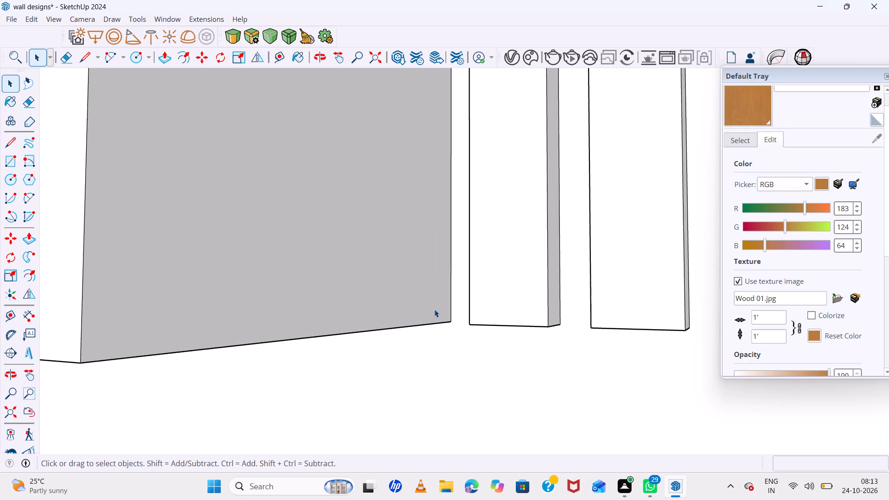
Delete the leftover seam edges on the third lower slat's other side face and its underside.
scroll(434, 310, down, 13)
middle_drag(366, 311, 699, 228)
scroll(496, 286, up, 11)
click(372, 294)
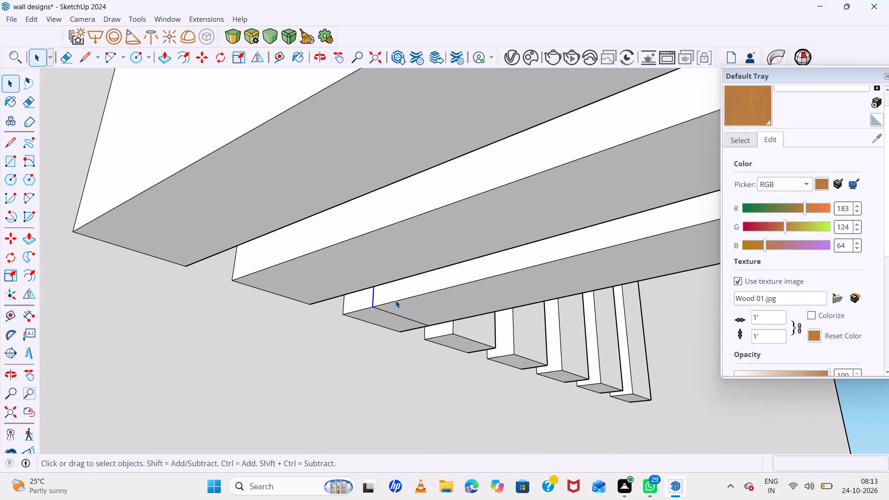
key(Delete)
click(395, 313)
key(Delete)
Extrude the fourth slat below the circle a further 9", flush with the ring's front face.
scroll(395, 315, down, 19)
scroll(388, 318, down, 6)
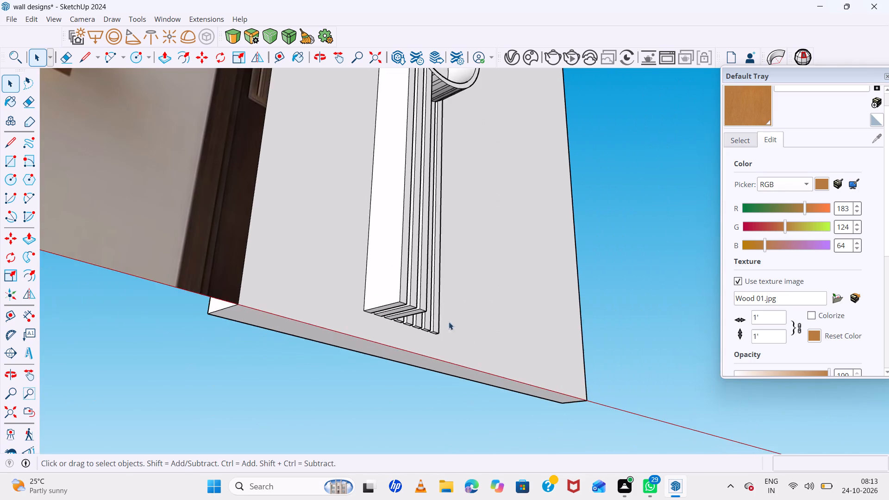
middle_drag(449, 323, 356, 224)
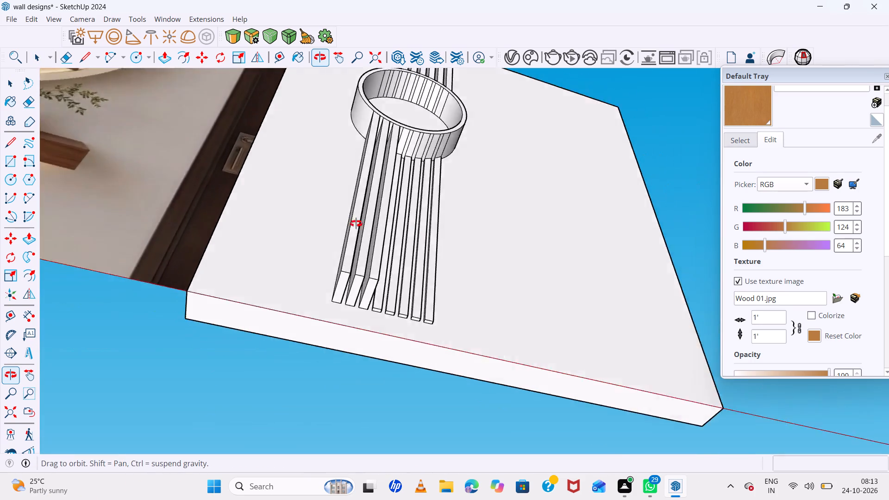
middle_drag(356, 224, 305, 379)
scroll(387, 242, up, 5)
scroll(408, 318, down, 10)
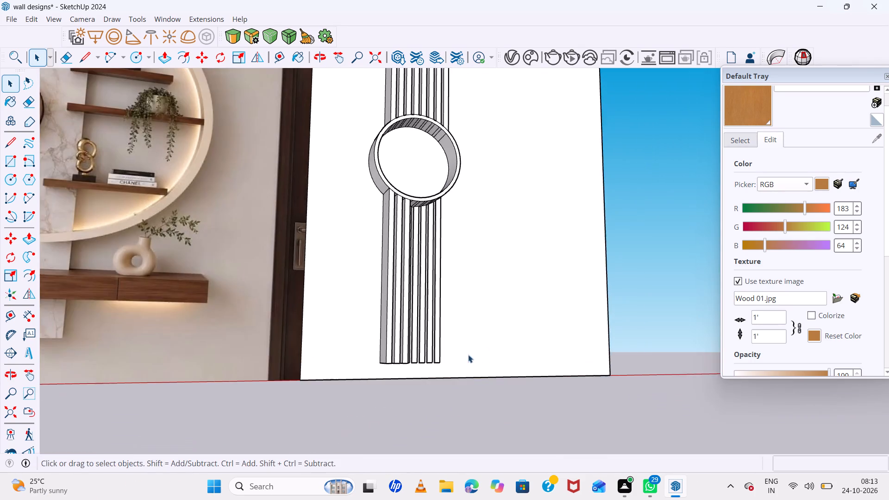
middle_drag(505, 347, 415, 428)
scroll(424, 191, up, 6)
scroll(433, 250, up, 4)
middle_drag(431, 261, 394, 188)
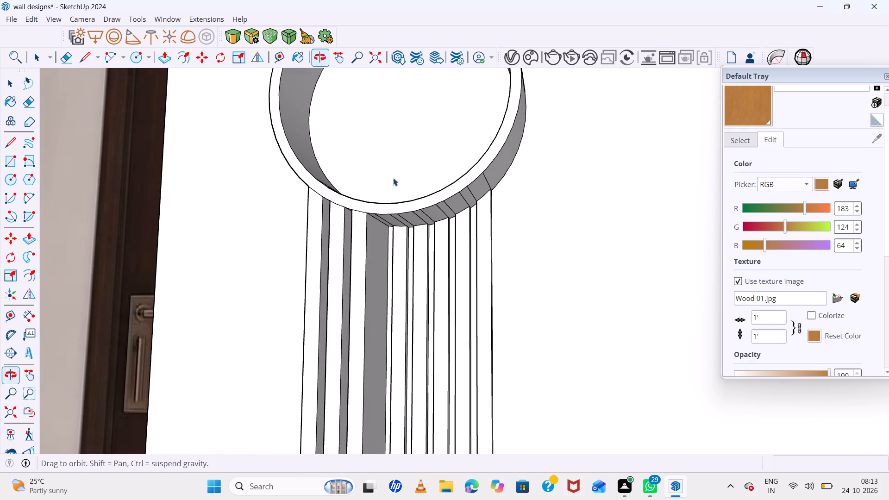
click(403, 256)
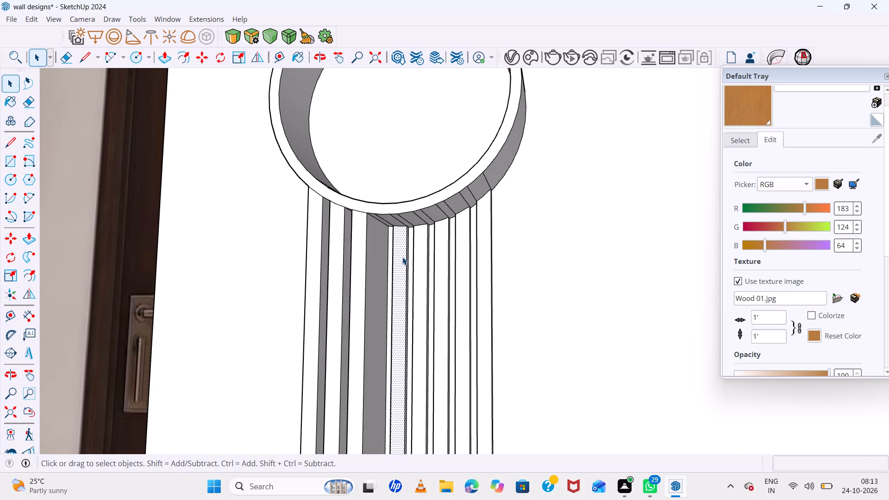
key(p)
click(401, 257)
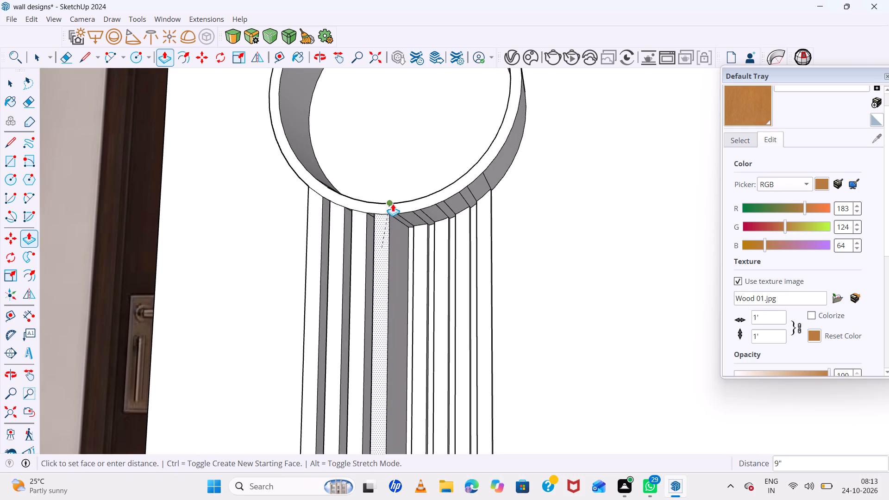
click(404, 209)
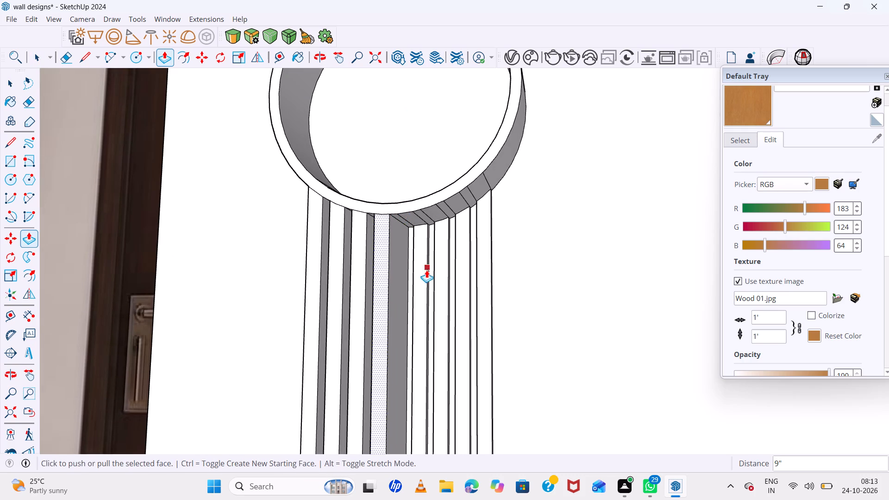
Extrude the fifth slat below the circle by the same 9" to the ring's front face.
key(space)
click(420, 270)
key(p)
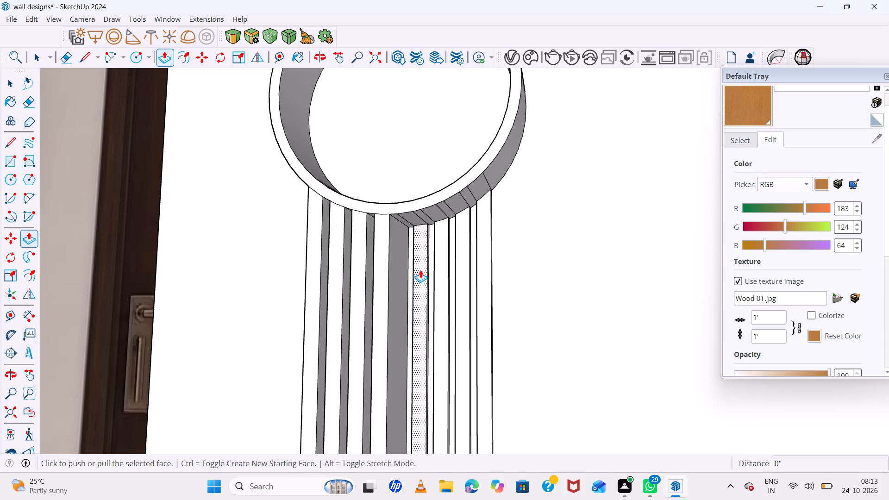
click(420, 270)
click(425, 207)
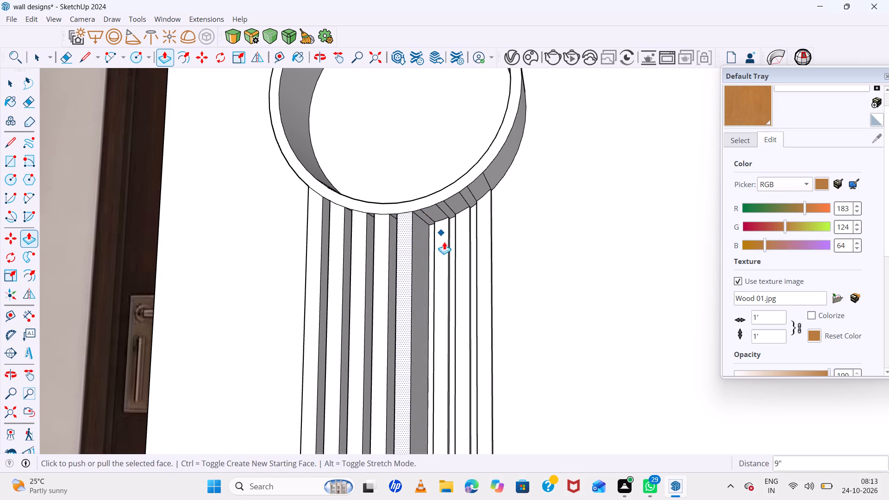
Extrude the sixth slat below the circle a further 9", flush with the ring's front face.
key(space)
click(441, 262)
key(p)
click(441, 262)
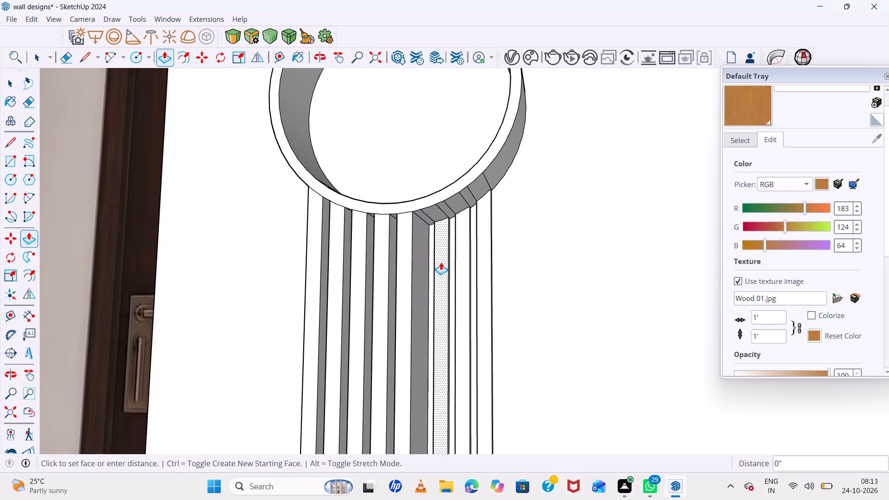
click(452, 194)
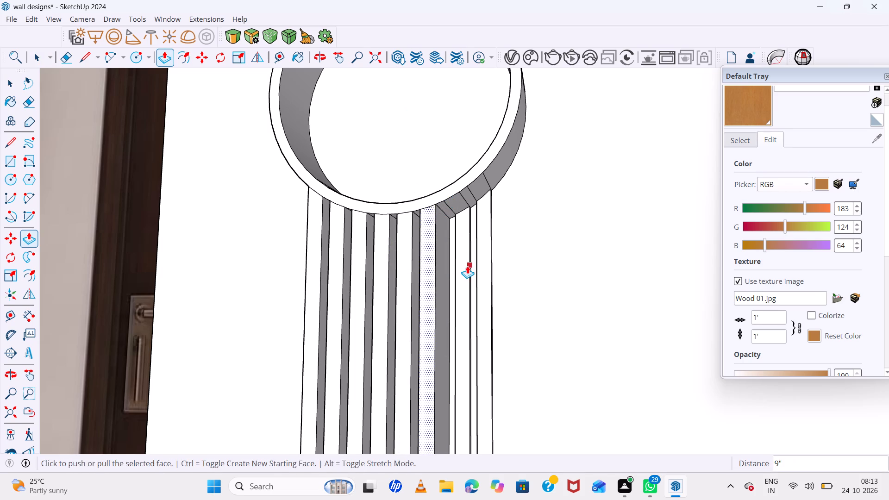
Extrude the seventh slat below the circle to the ring's front face.
key(space)
click(460, 260)
key(p)
click(461, 260)
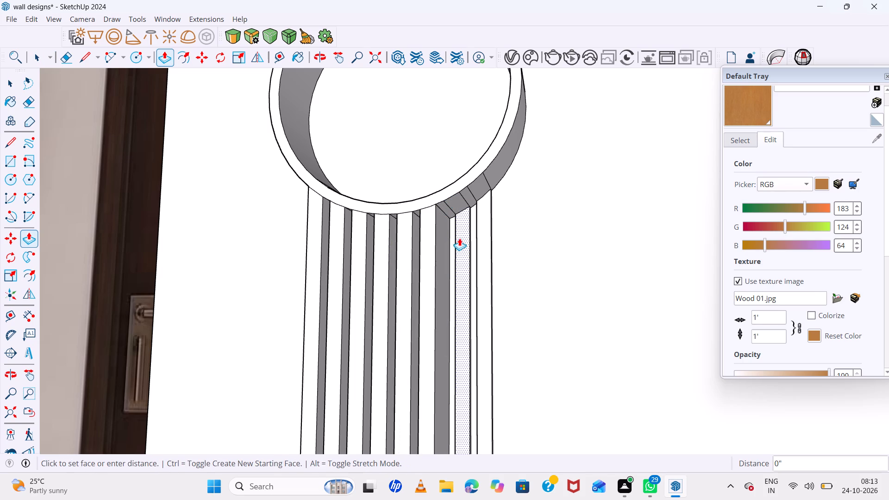
click(466, 186)
Extrude the last slat below the circle a further 9", flush with the ring's front face.
key(space)
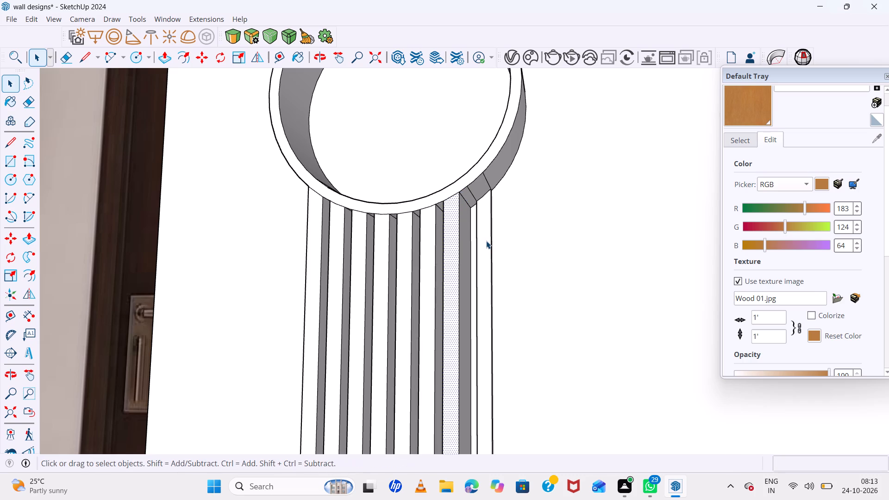
click(486, 241)
key(p)
click(486, 241)
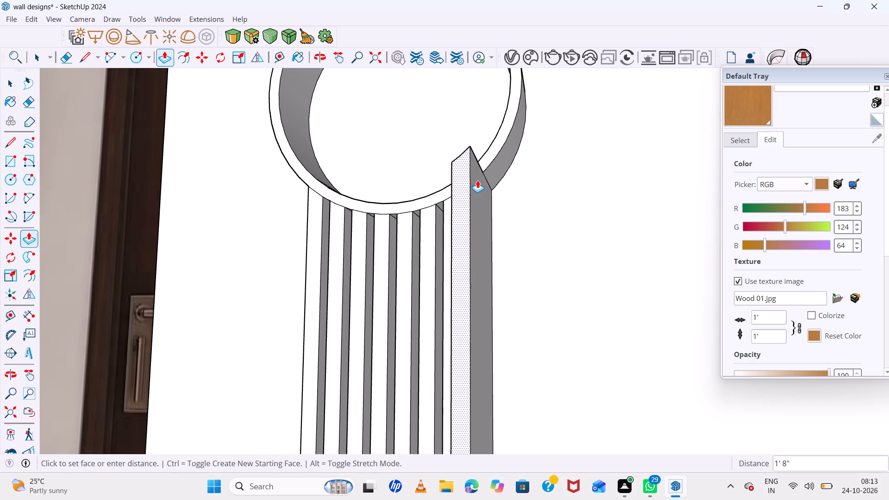
click(501, 152)
Erase the closely spaced seam edges on the ring's lower inner face, on the half away from the reference image.
scroll(439, 191, down, 13)
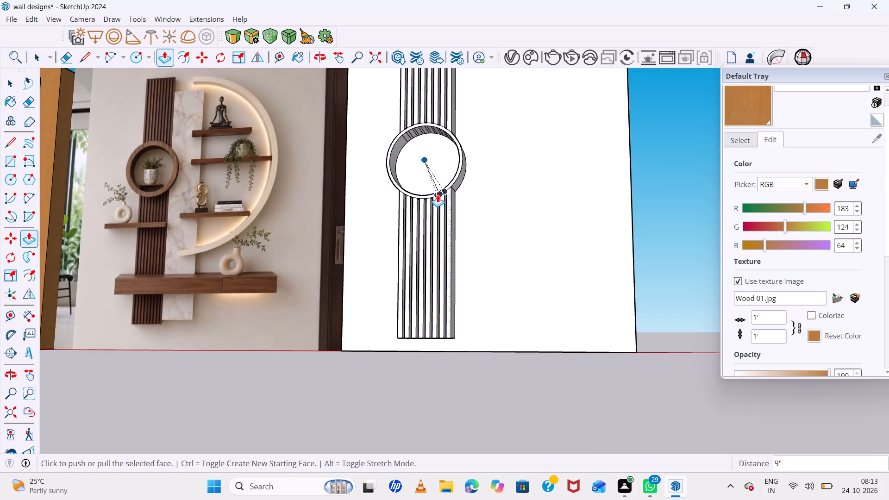
middle_drag(437, 201, 477, 408)
key(space)
scroll(442, 271, up, 17)
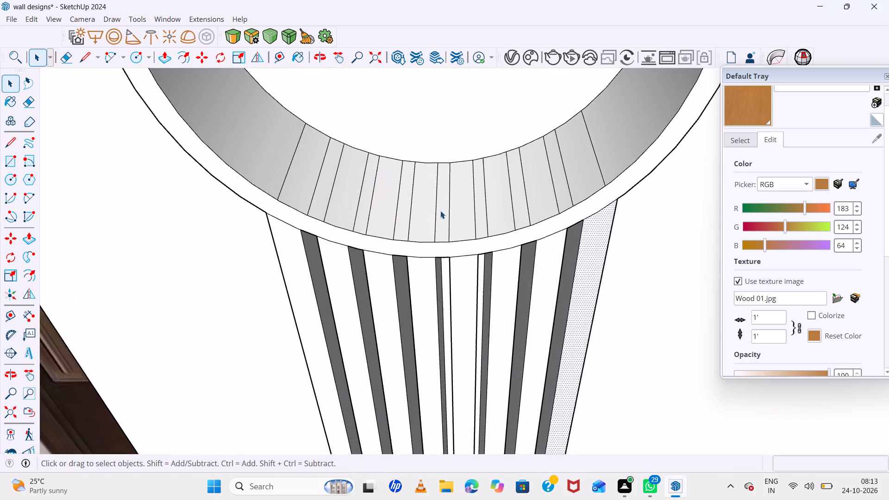
middle_drag(493, 217, 506, 284)
key(e)
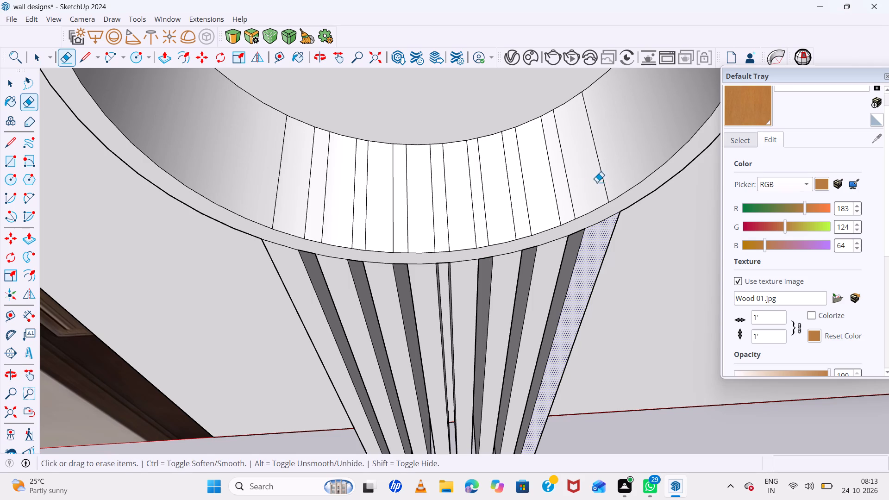
click(609, 178)
drag(586, 190, 573, 198)
drag(563, 202, 550, 206)
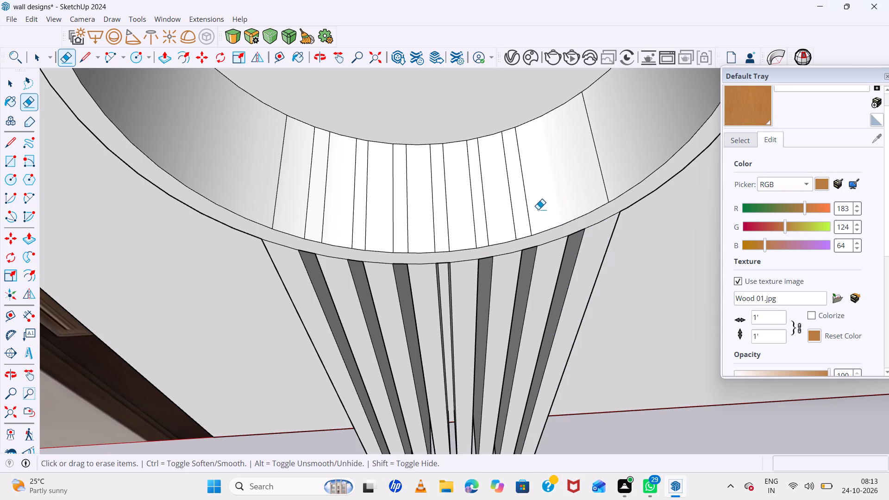
drag(537, 210, 513, 219)
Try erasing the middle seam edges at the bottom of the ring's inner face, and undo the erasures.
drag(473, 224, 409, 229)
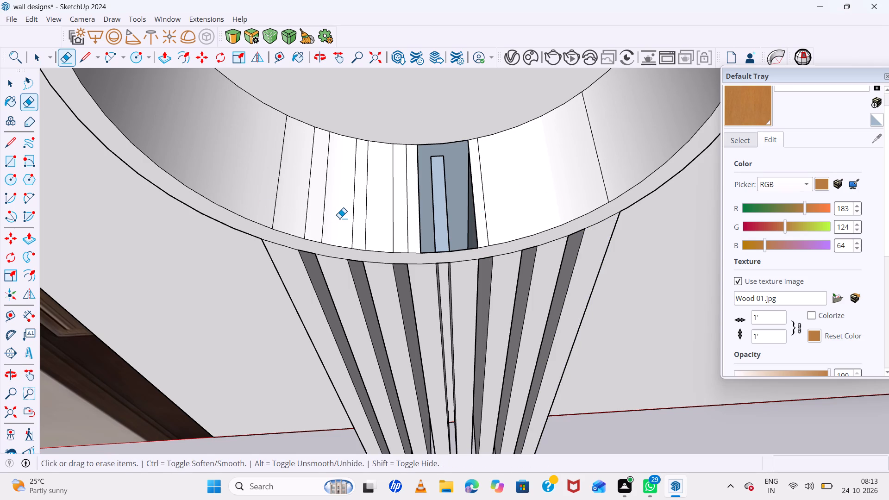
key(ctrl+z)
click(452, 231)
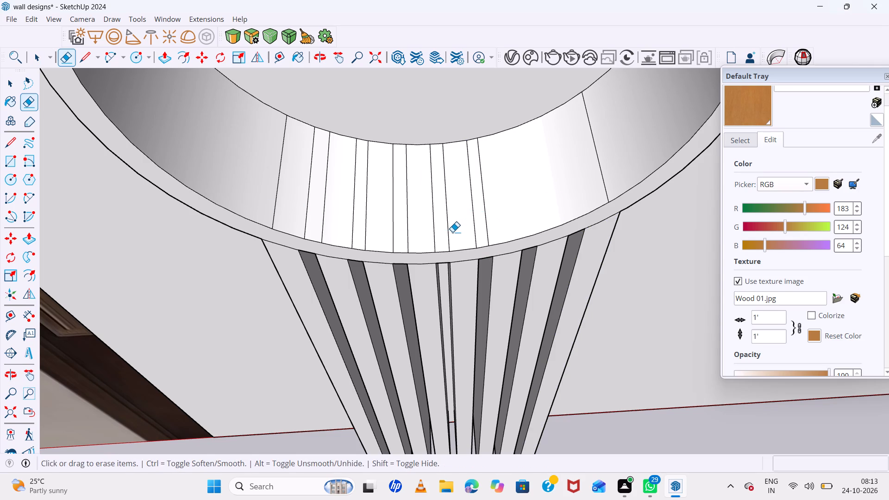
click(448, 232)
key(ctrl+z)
Erase the outermost seam edge and those on the reference-image half of the ring's lower inner face, leaving the middle ones.
drag(620, 166, 596, 180)
drag(306, 200, 261, 189)
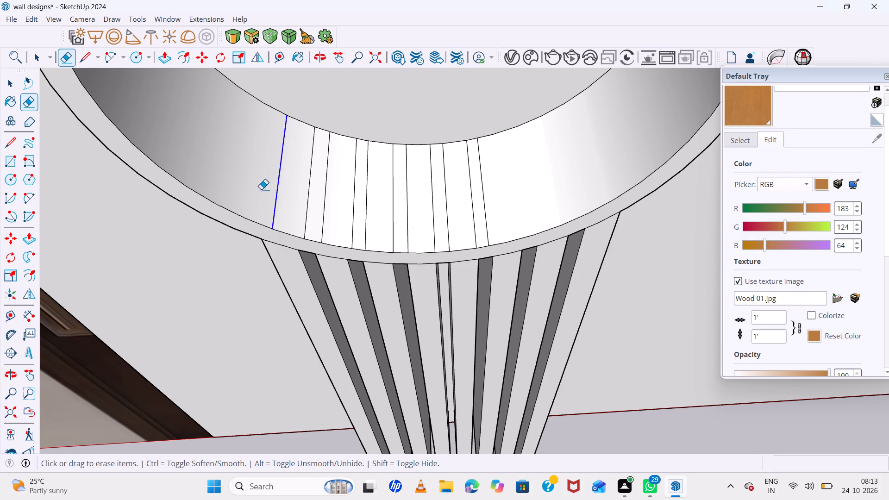
drag(261, 189, 258, 189)
drag(261, 187, 363, 208)
drag(377, 209, 348, 206)
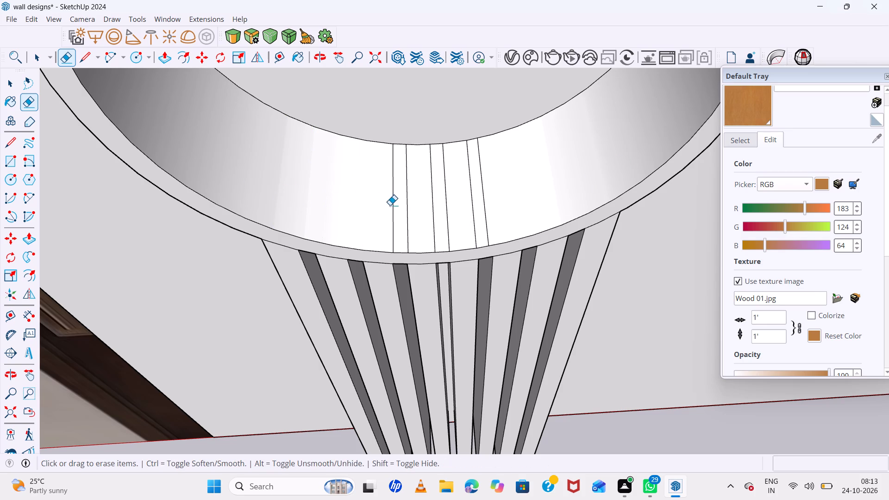
drag(394, 210, 382, 212)
drag(408, 217, 377, 217)
drag(499, 218, 481, 223)
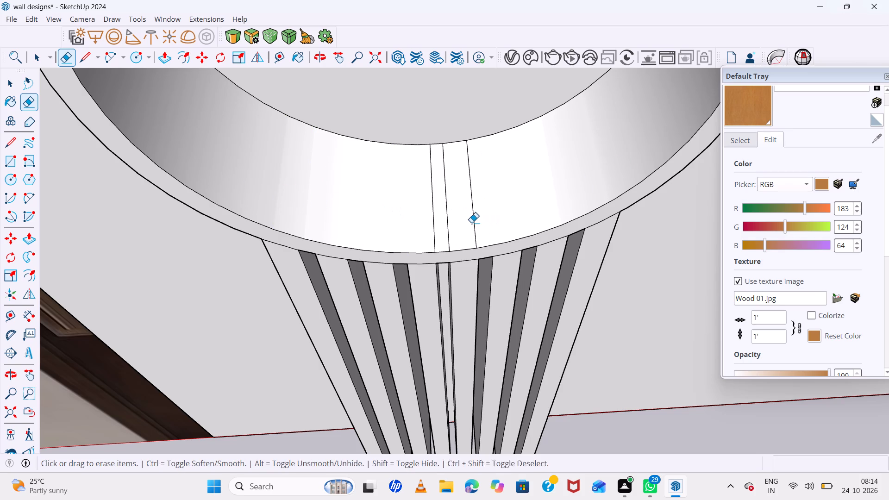
Erase the seam edges on either side of the central one at the bottom of the ring's inner face.
middle_drag(477, 262, 466, 121)
scroll(466, 119, up, 1)
scroll(449, 169, down, 6)
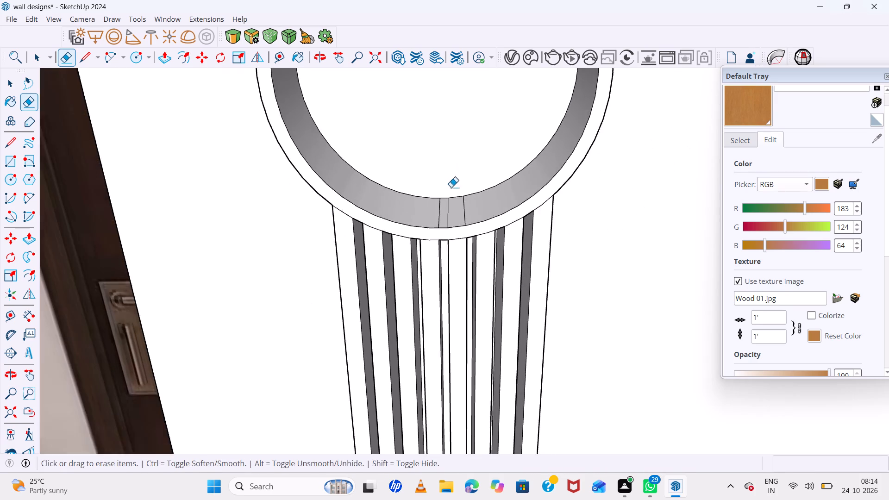
middle_drag(472, 286, 463, 212)
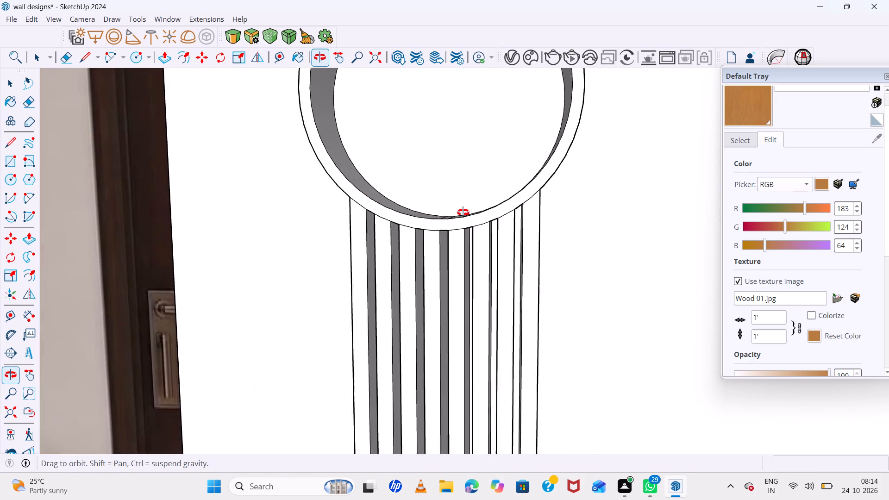
middle_drag(463, 212, 489, 220)
middle_drag(491, 221, 509, 226)
scroll(447, 260, up, 6)
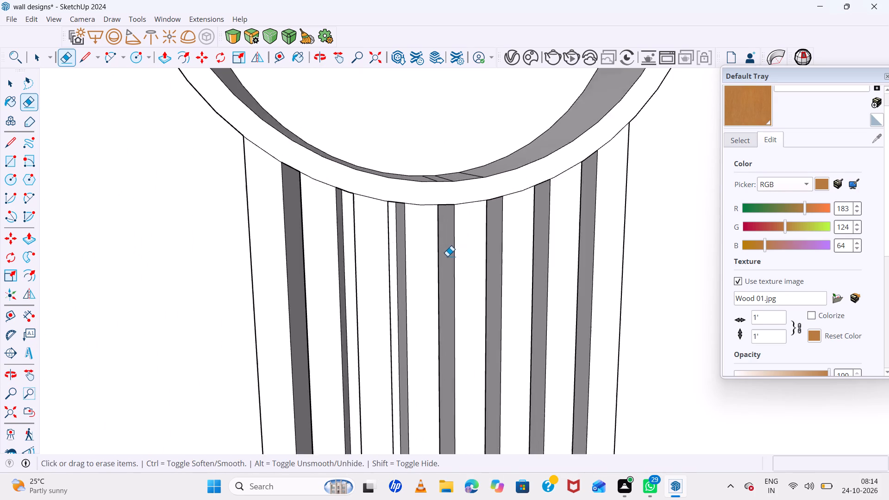
scroll(447, 256, up, 5)
middle_drag(469, 251, 438, 256)
scroll(436, 145, up, 5)
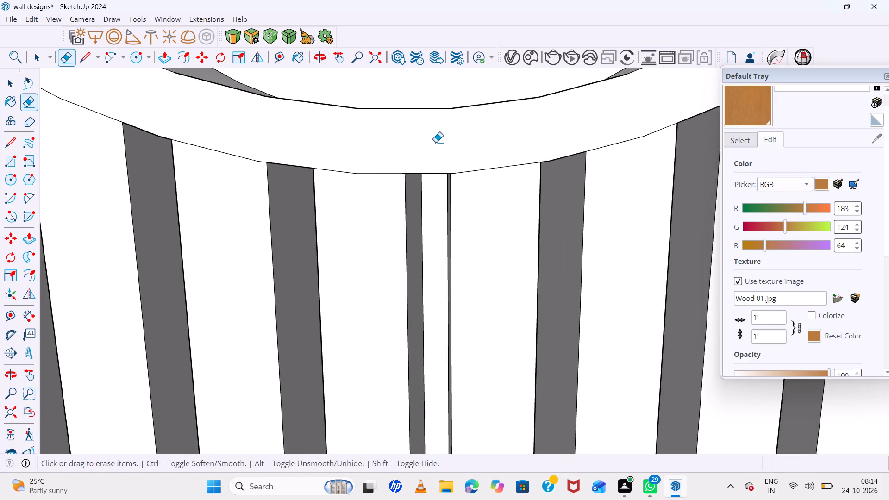
middle_drag(436, 142, 440, 264)
click(402, 227)
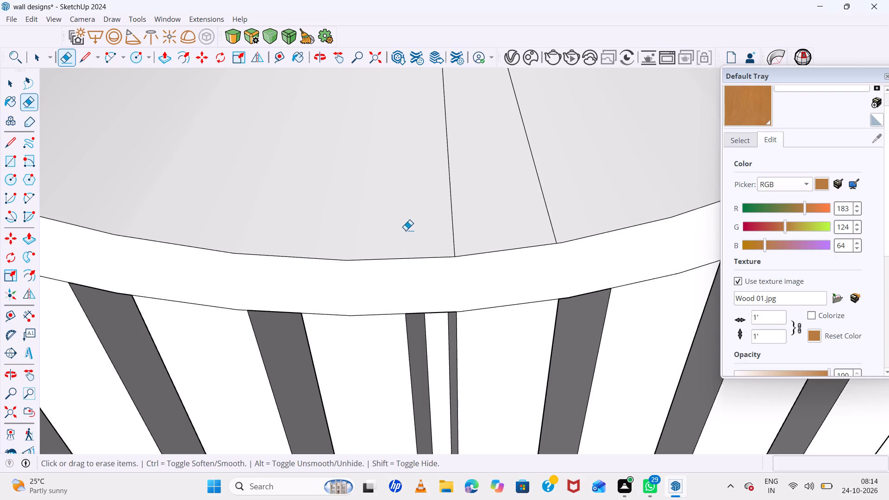
double_click(455, 247)
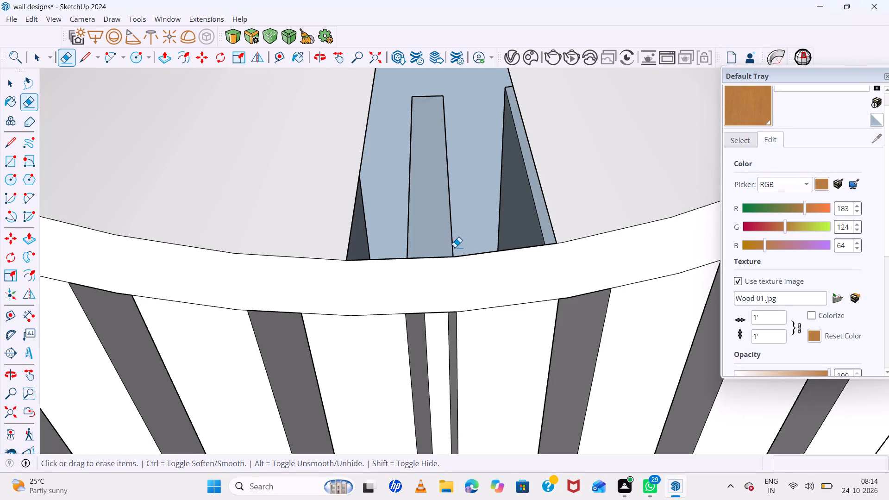
key(ctrl+z)
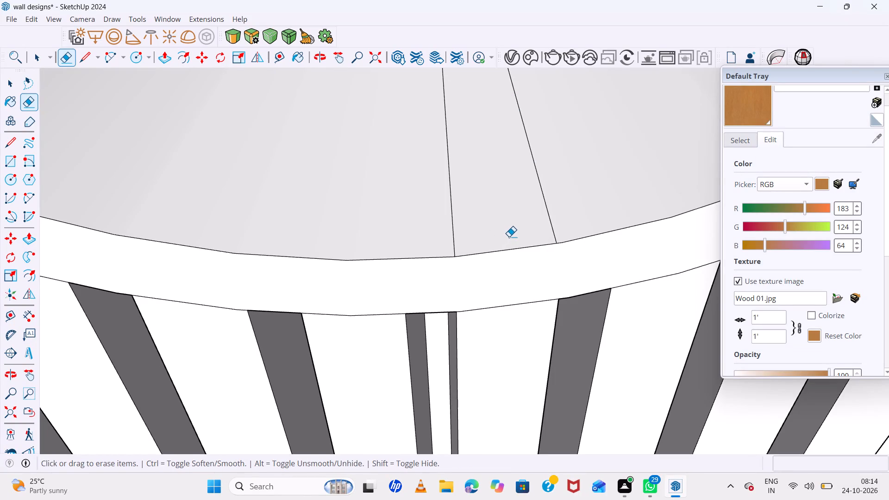
click(509, 237)
click(554, 231)
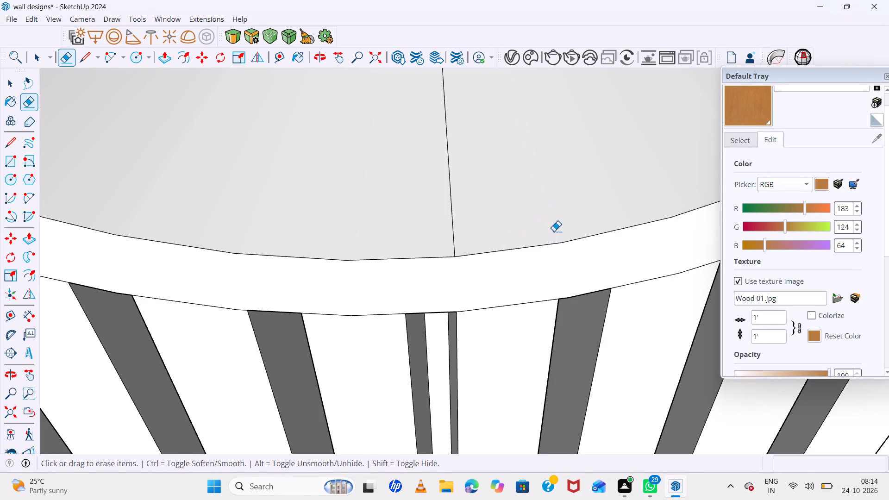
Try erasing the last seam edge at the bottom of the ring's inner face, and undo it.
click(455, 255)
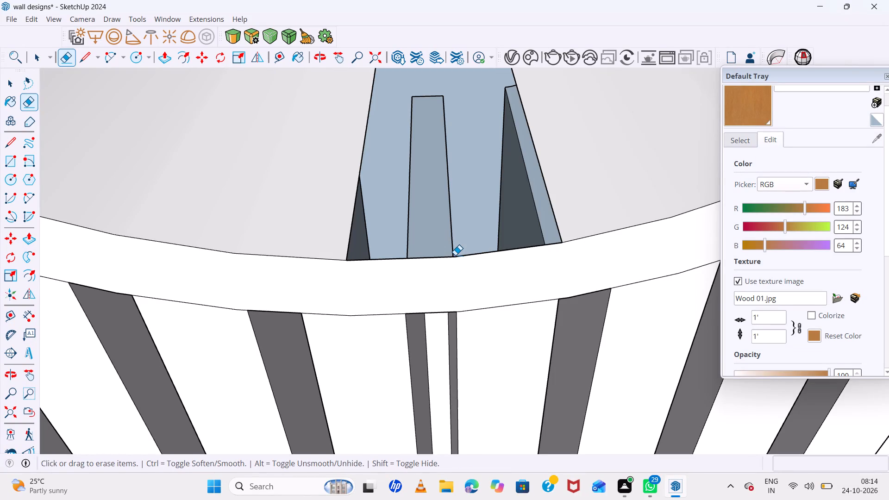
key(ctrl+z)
Erase the seam edges on both sides of the ring's upper inner face, leaving the middle ones.
scroll(455, 255, down, 6)
scroll(459, 258, down, 15)
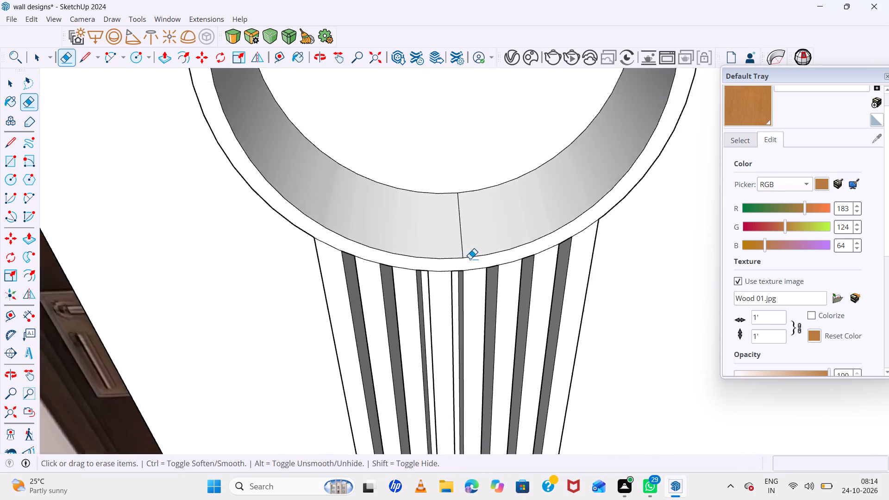
scroll(470, 259, down, 7)
middle_drag(556, 280, 545, 39)
scroll(507, 151, up, 5)
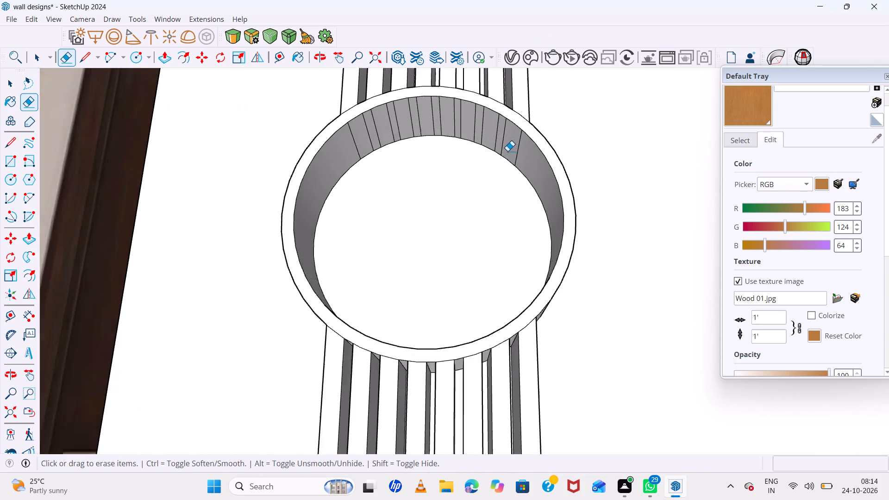
scroll(507, 151, up, 1)
drag(519, 144, 460, 109)
drag(363, 135, 337, 143)
drag(410, 116, 377, 124)
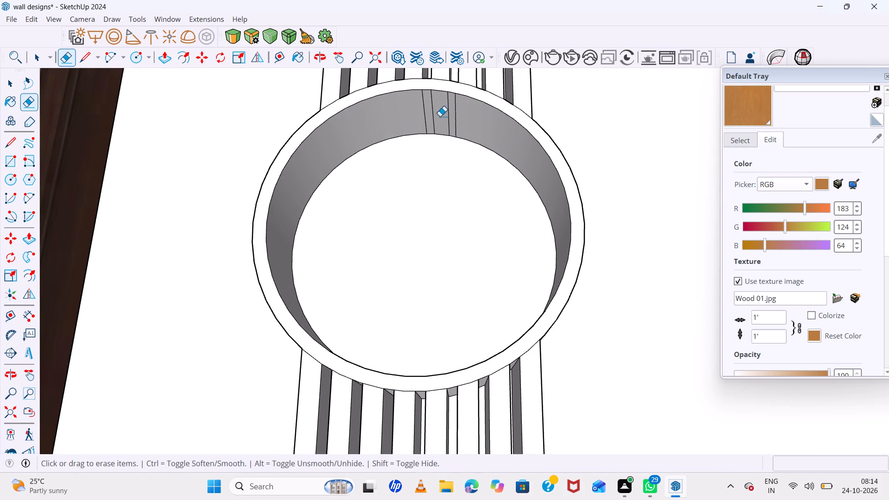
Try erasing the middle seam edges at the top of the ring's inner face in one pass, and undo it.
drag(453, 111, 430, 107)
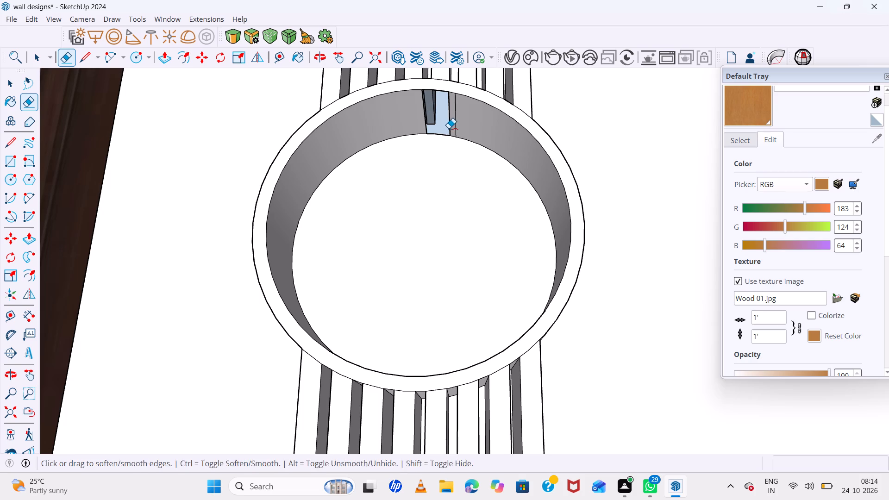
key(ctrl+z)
Erase all but one of the middle seam edges at the top of the ring's inner face.
scroll(455, 124, up, 5)
drag(457, 119, 433, 112)
click(432, 112)
drag(435, 112, 410, 108)
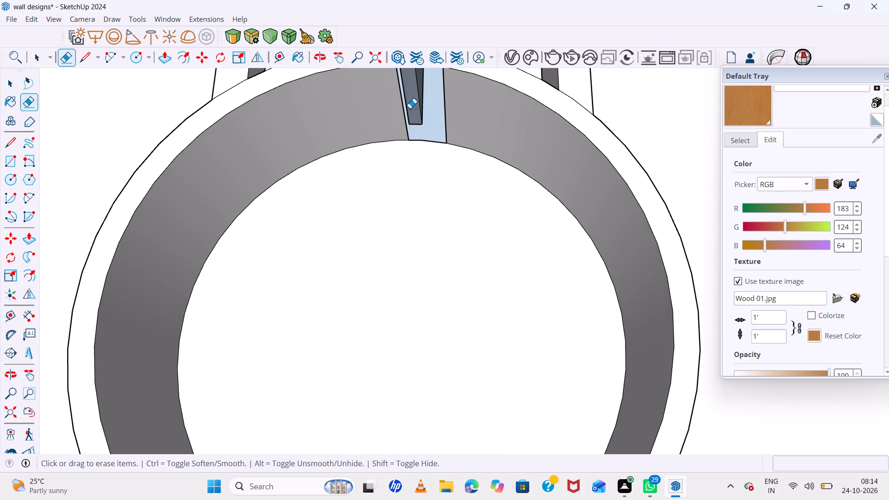
key(ctrl+z)
drag(407, 110, 395, 111)
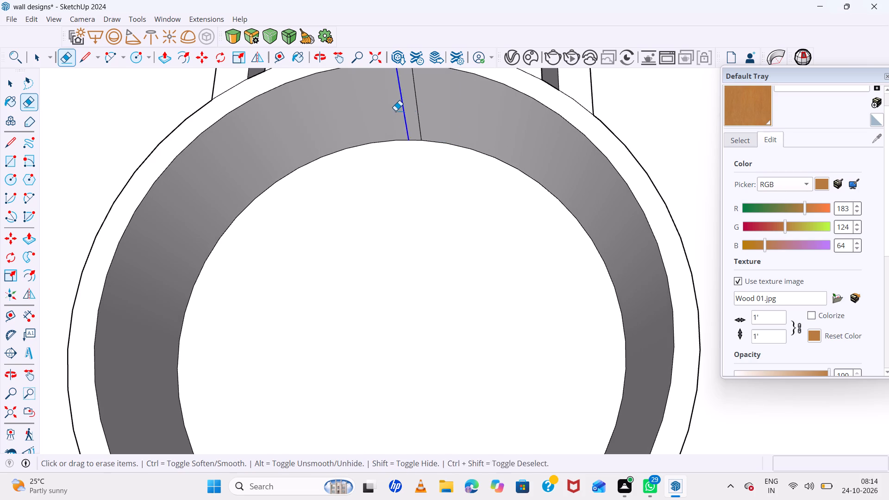
drag(395, 111, 394, 111)
Soften the remaining seam edge on the ring's inner face using an angle between normals of 47.2 degrees.
scroll(422, 123, down, 11)
middle_drag(458, 184, 477, 376)
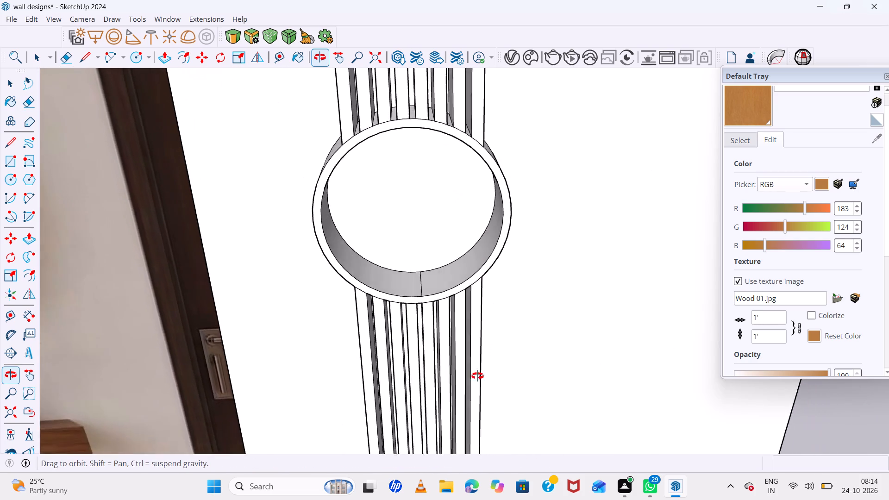
middle_drag(477, 376, 475, 374)
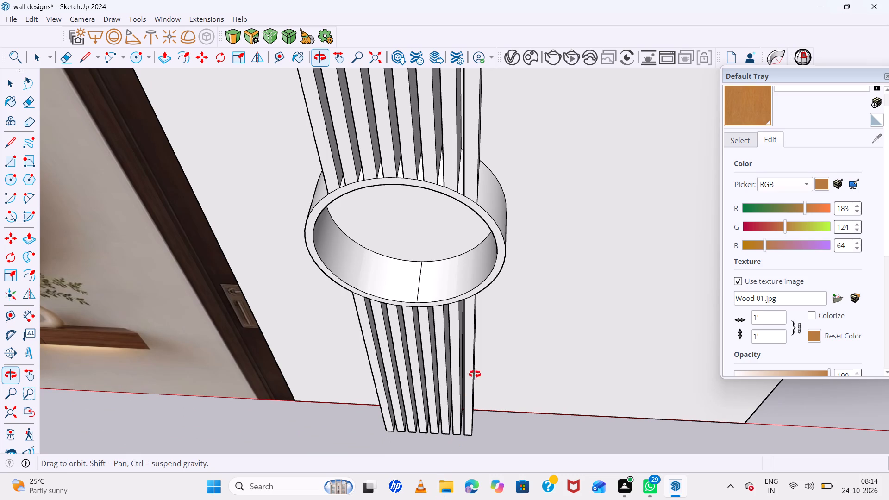
middle_drag(475, 374, 486, 344)
middle_click(487, 342)
key(space)
scroll(477, 276, up, 5)
click(465, 274)
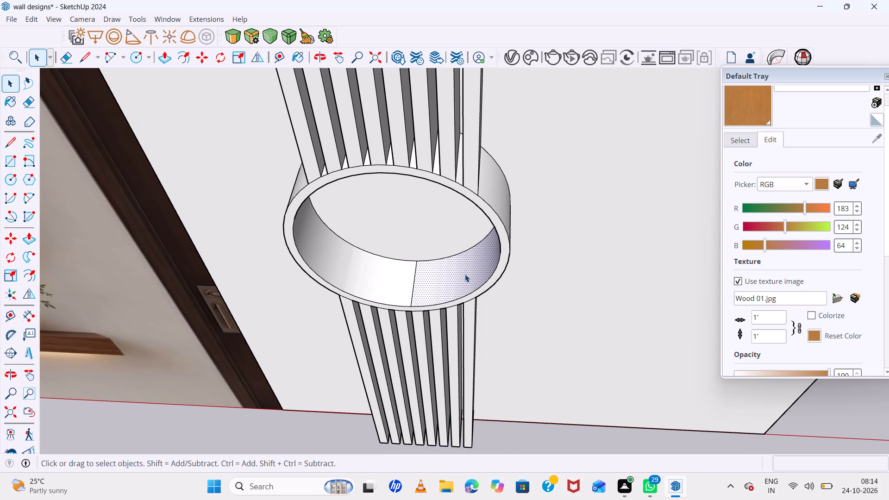
double_click(465, 274)
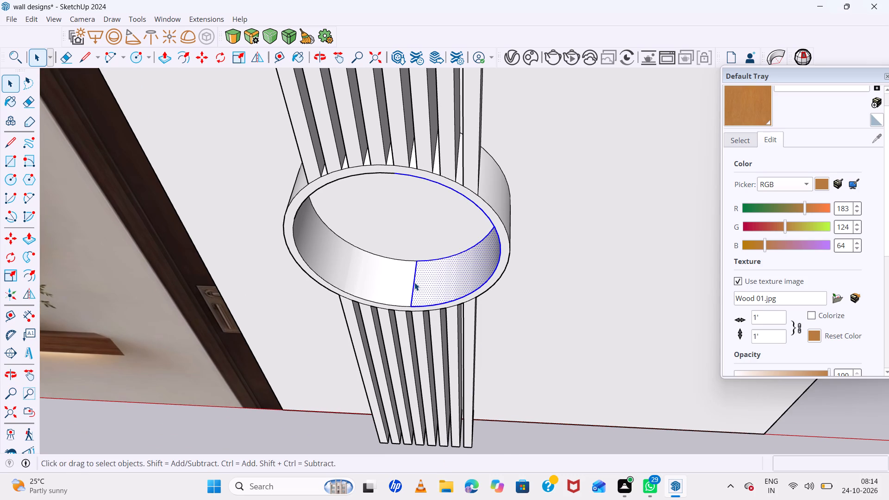
shift+click(395, 281)
shift+click(395, 281)
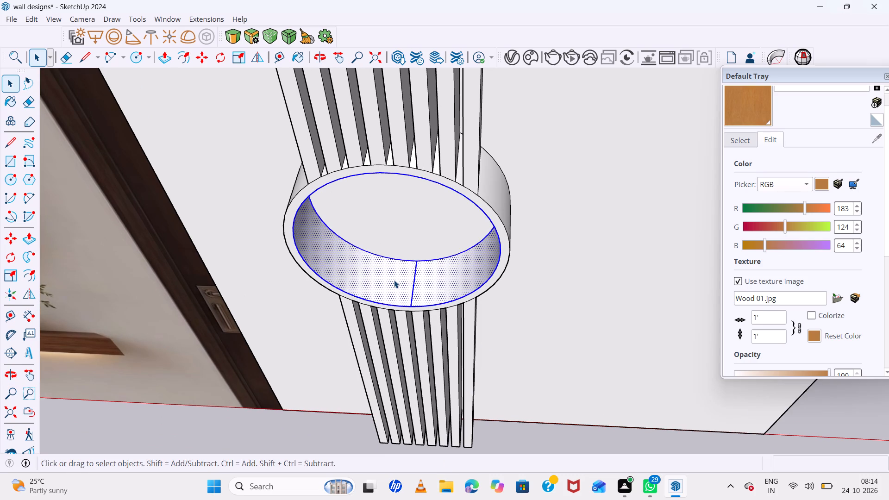
right_click(394, 280)
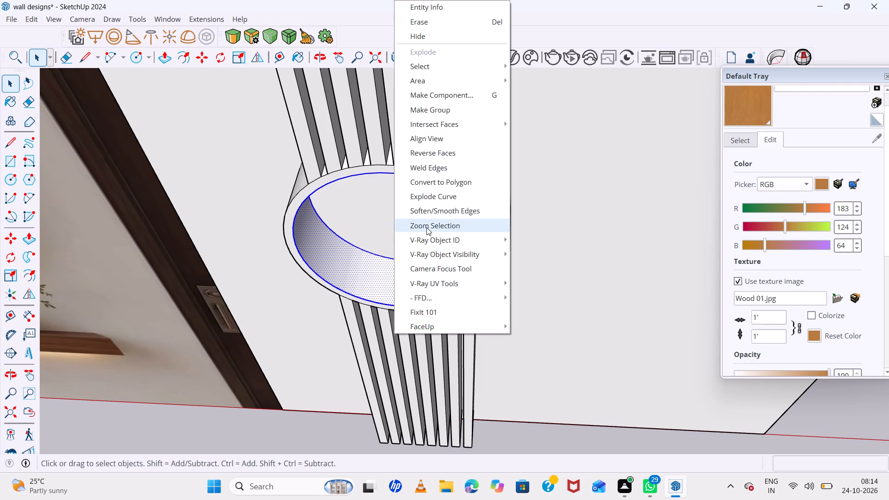
click(438, 214)
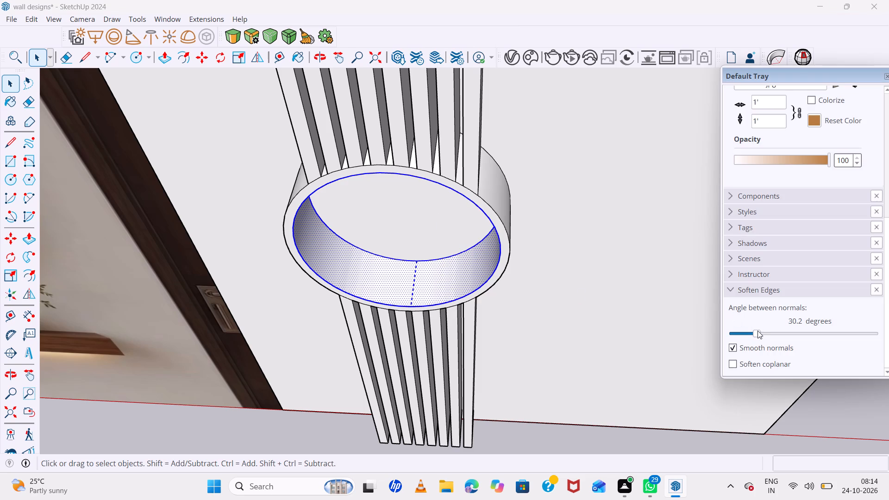
drag(756, 332, 769, 332)
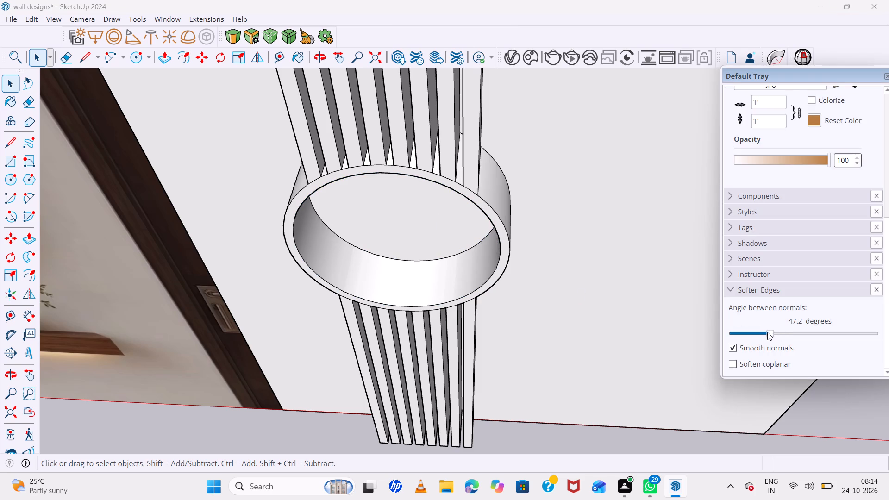
key(space)
scroll(465, 277, down, 16)
click(600, 283)
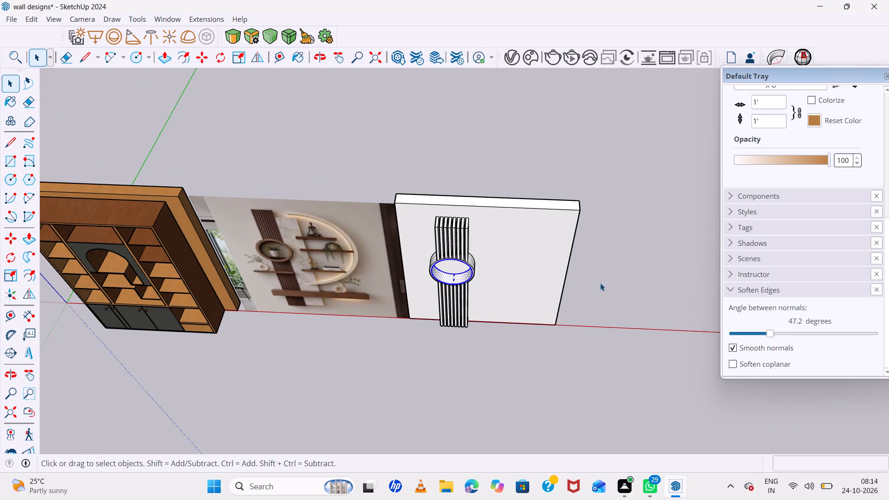
Examine the slats and round frame from several angles and compare them with the marble panel and shelves in the reference image.
scroll(473, 276, up, 6)
middle_drag(467, 268, 637, 18)
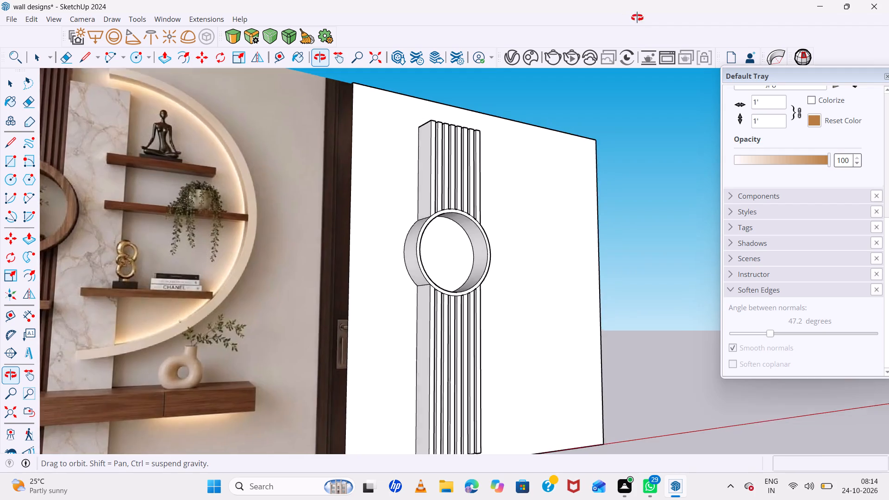
middle_drag(637, 18, 288, 380)
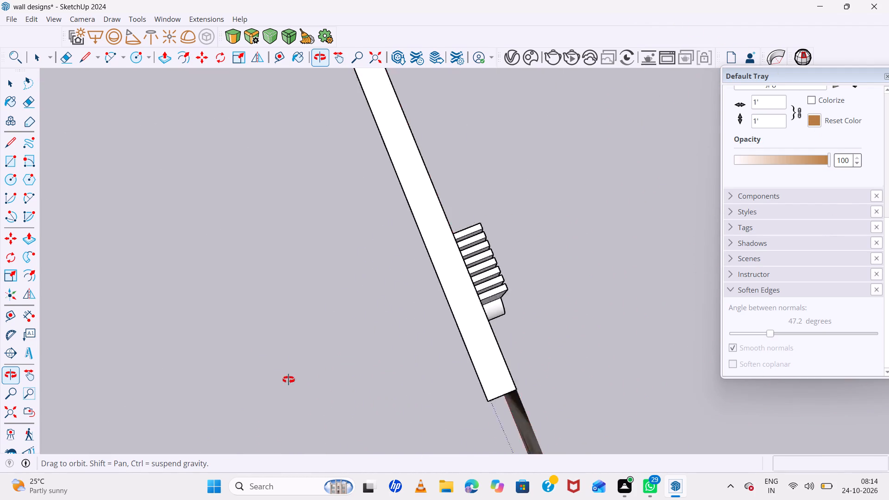
middle_drag(288, 380, 0, 130)
scroll(507, 317, down, 12)
middle_drag(624, 408, 445, 256)
scroll(534, 329, up, 11)
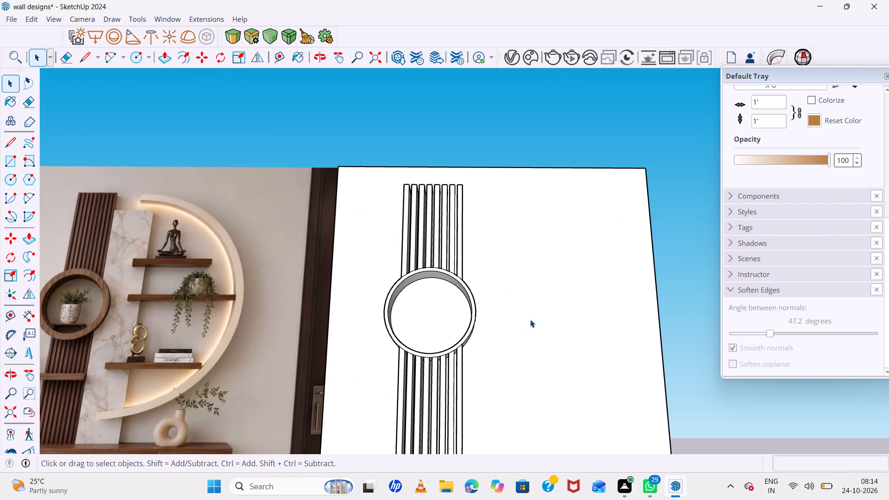
scroll(502, 290, down, 14)
middle_drag(494, 294, 460, 340)
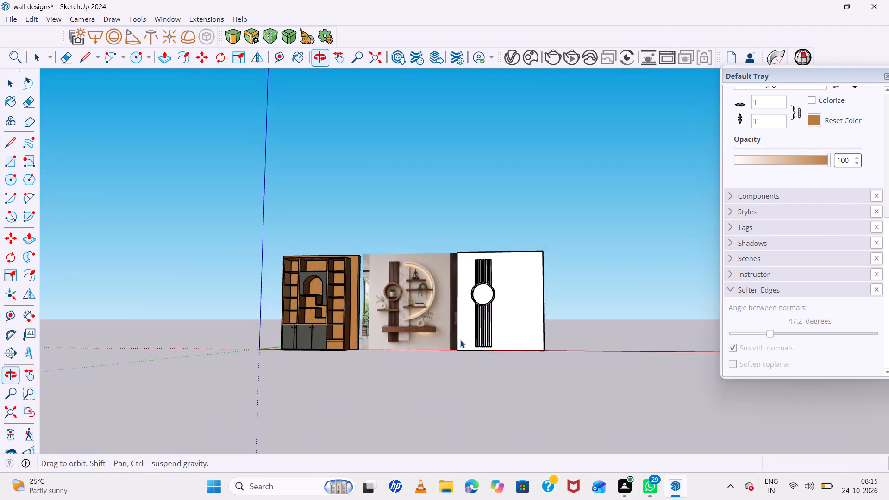
scroll(498, 300, up, 10)
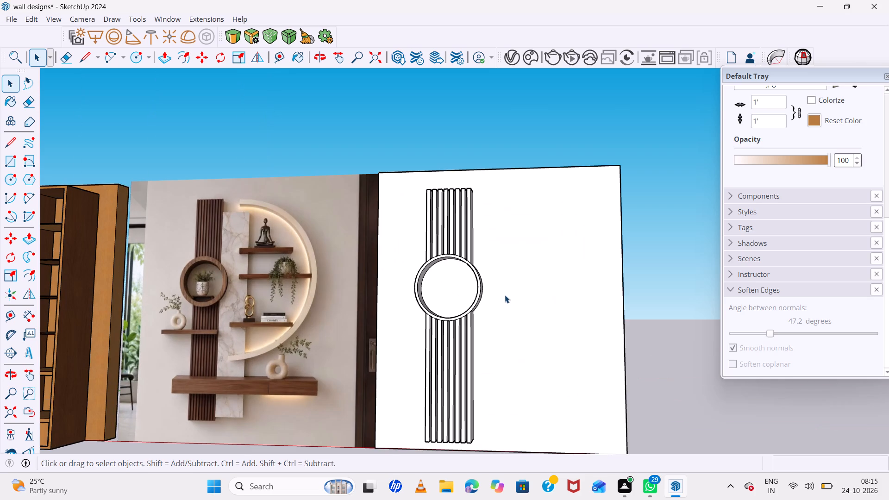
scroll(505, 295, up, 1)
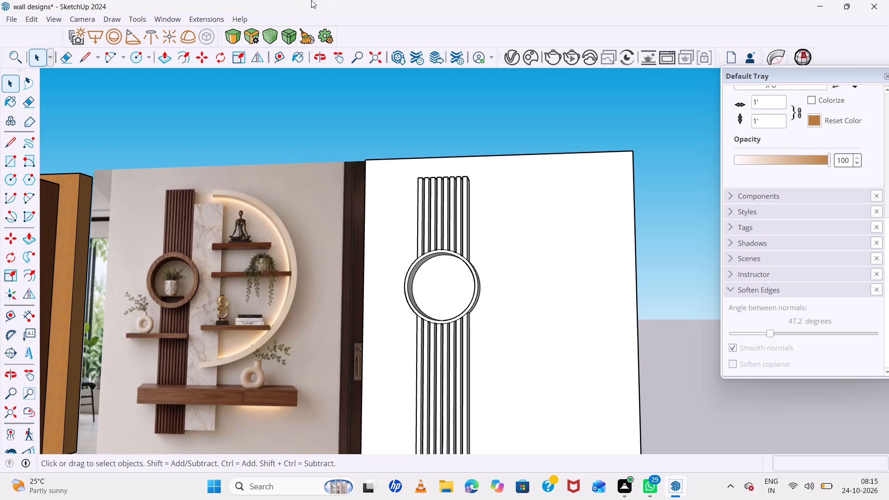
scroll(397, 284, down, 13)
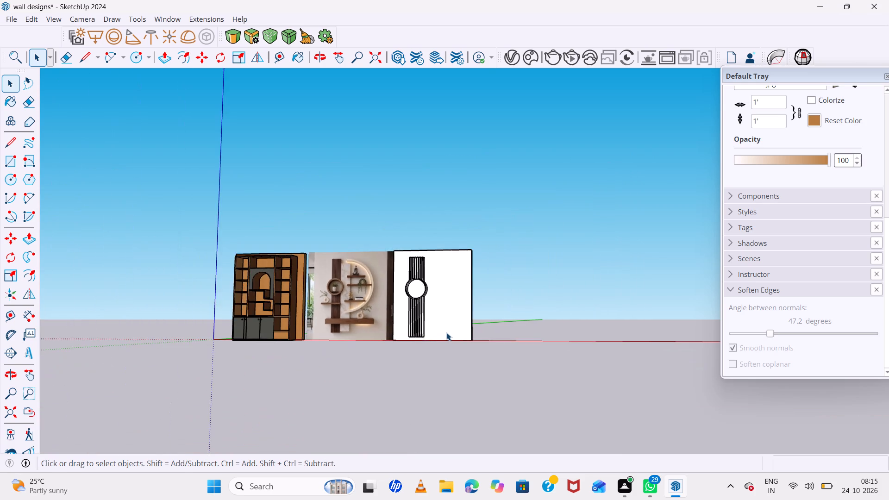
middle_drag(446, 332, 436, 367)
scroll(346, 297, up, 7)
scroll(365, 237, up, 11)
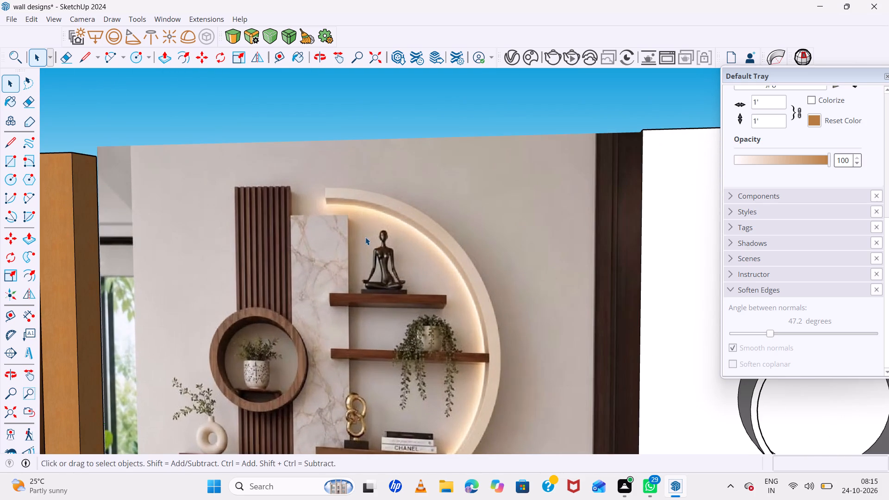
scroll(305, 244, down, 13)
middle_drag(493, 310, 472, 314)
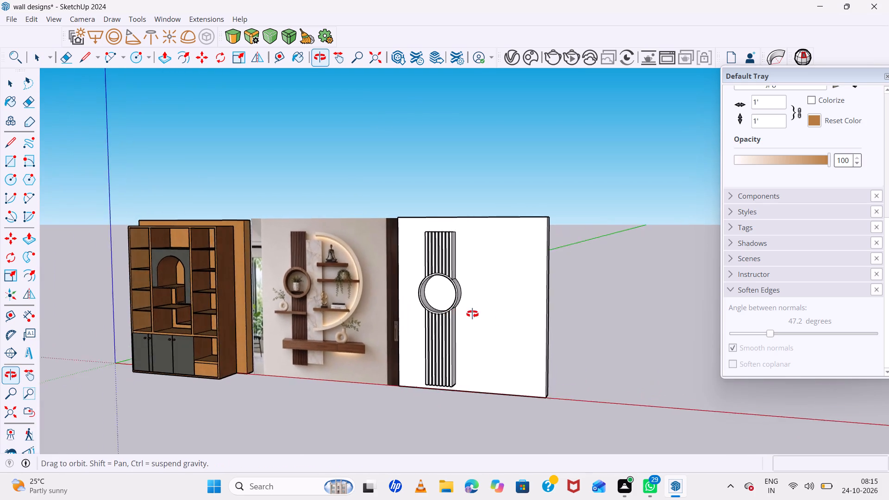
middle_drag(472, 314, 607, 350)
middle_drag(594, 354, 496, 359)
middle_drag(443, 362, 437, 362)
middle_click(435, 362)
middle_click(432, 362)
middle_click(424, 362)
scroll(497, 302, up, 7)
middle_drag(515, 288, 317, 270)
scroll(457, 248, up, 6)
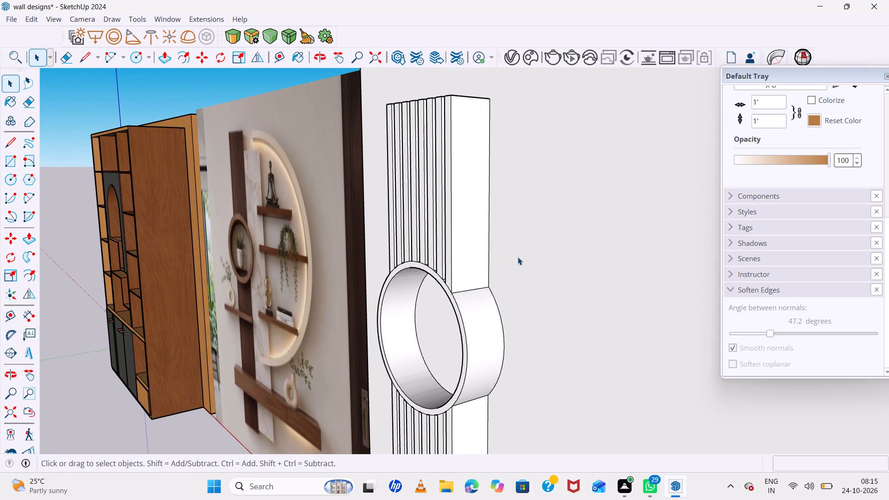
Draw a rectangle about 2' 3" by 10' 8" on the wall face, from the slats' top outer corner, for the marble panel.
click(514, 263)
scroll(513, 265, down, 12)
middle_drag(515, 272, 550, 281)
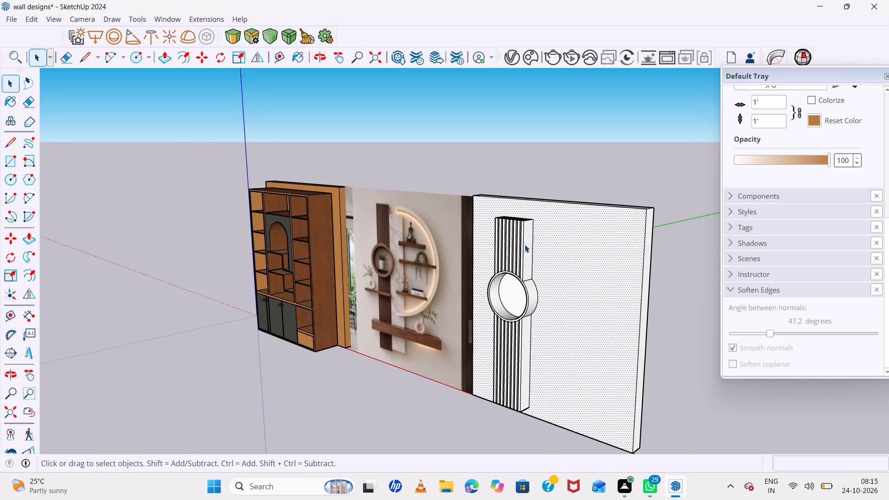
key(r)
click(534, 222)
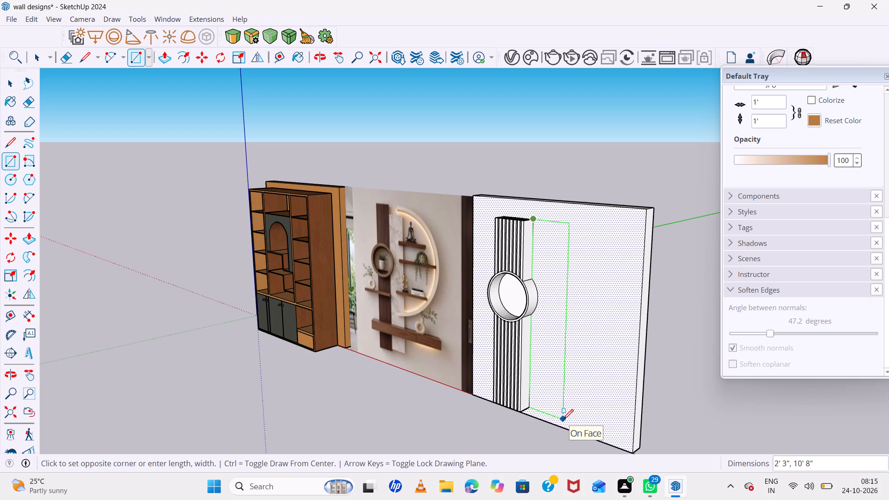
click(563, 419)
Compare the marble panel's outline on the wall with the reference image from several angles.
scroll(533, 294, up, 6)
middle_drag(567, 306, 614, 321)
key(space)
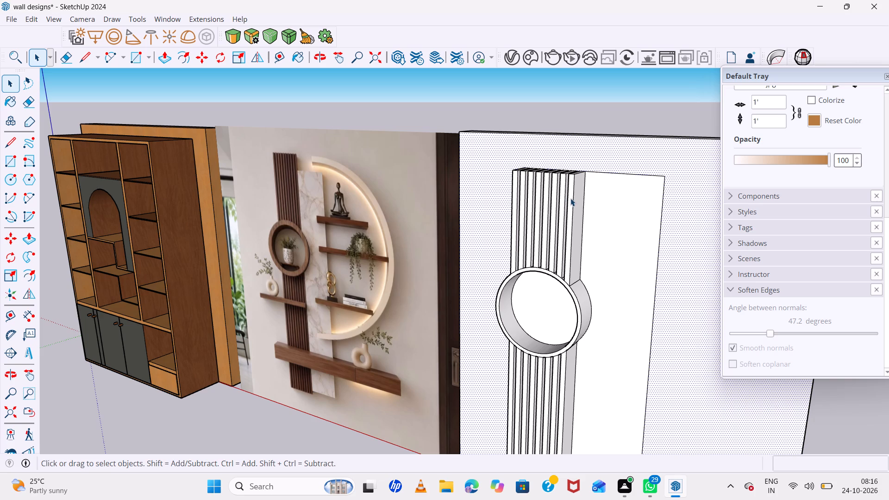
scroll(548, 200, down, 6)
middle_click(602, 239)
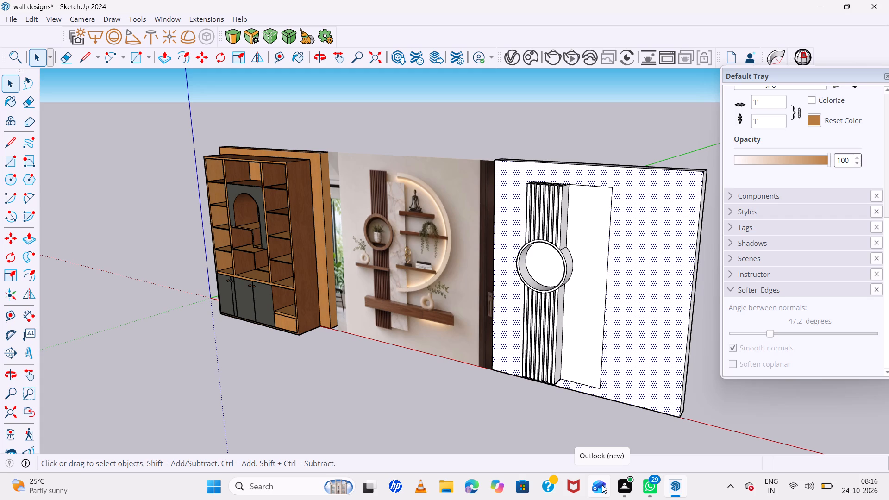
scroll(378, 435, down, 2)
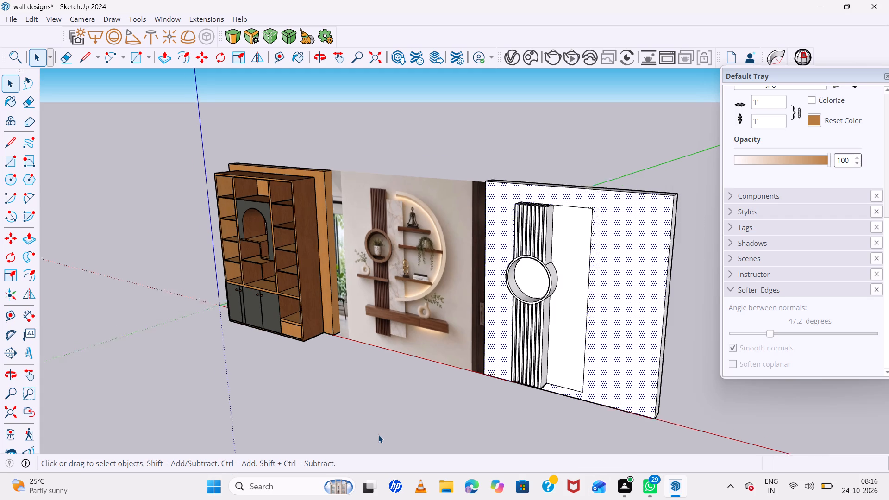
scroll(378, 435, down, 5)
scroll(458, 308, up, 6)
middle_drag(560, 433, 495, 193)
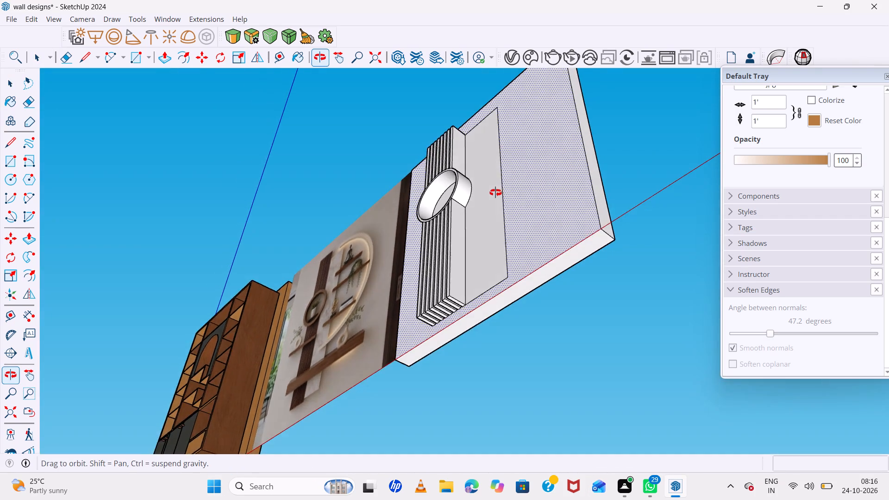
middle_drag(495, 193, 371, 324)
scroll(375, 317, down, 7)
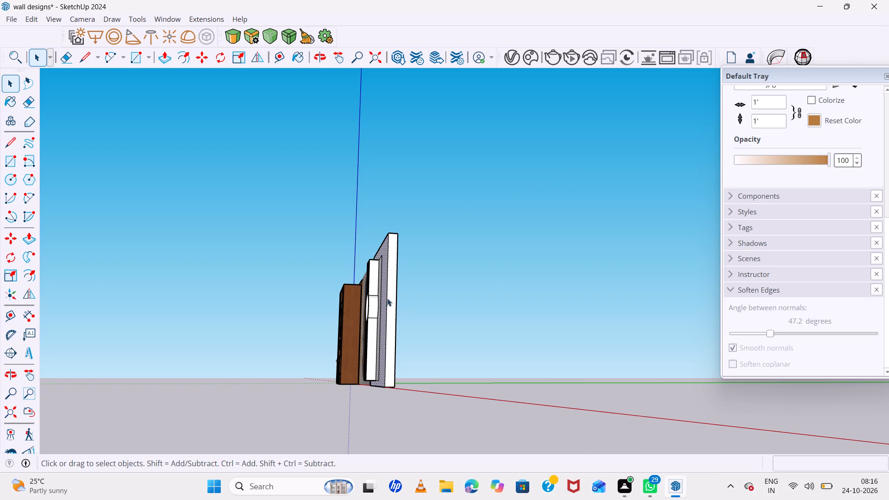
scroll(395, 294, up, 3)
middle_drag(405, 288, 544, 271)
scroll(468, 253, up, 5)
scroll(526, 243, up, 4)
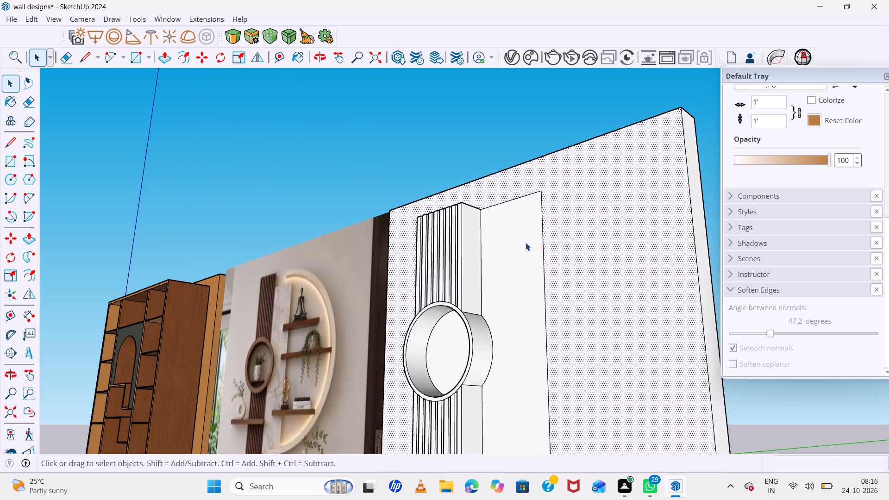
Push/Pull the marble panel's face out of the wall by 4".
click(526, 243)
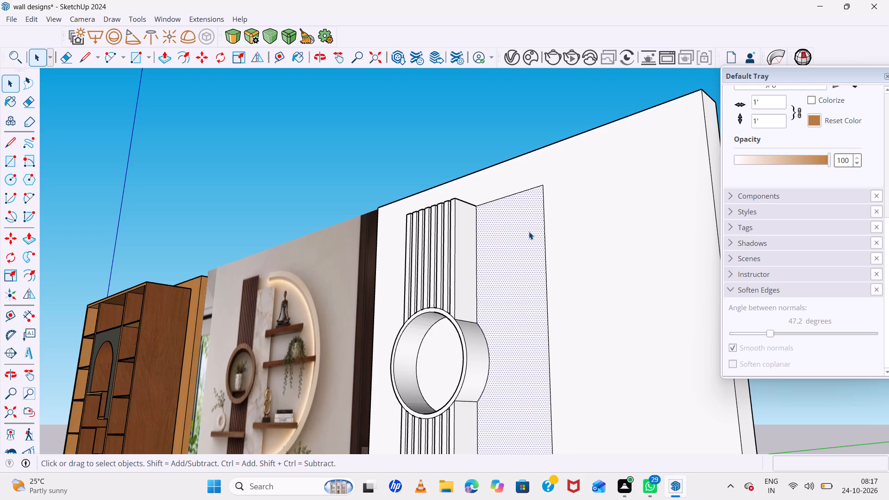
scroll(513, 230, up, 1)
scroll(497, 222, down, 8)
middle_drag(495, 220, 504, 277)
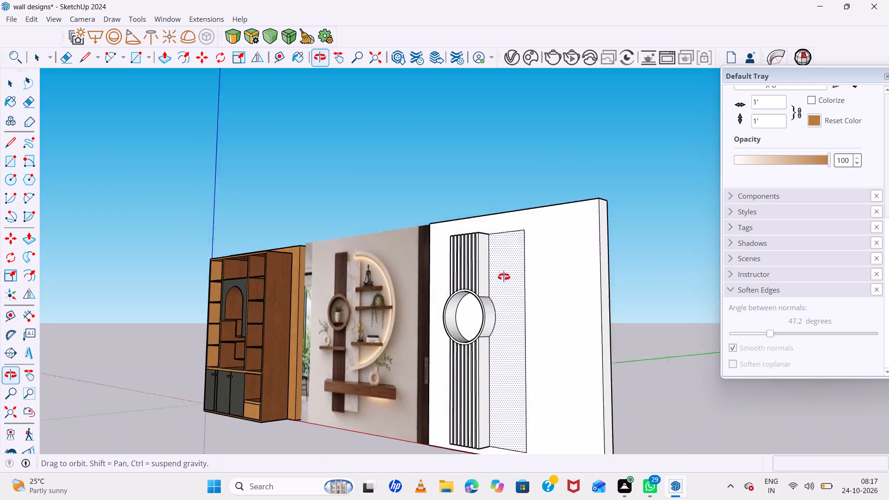
middle_drag(504, 277, 507, 312)
scroll(514, 294, up, 6)
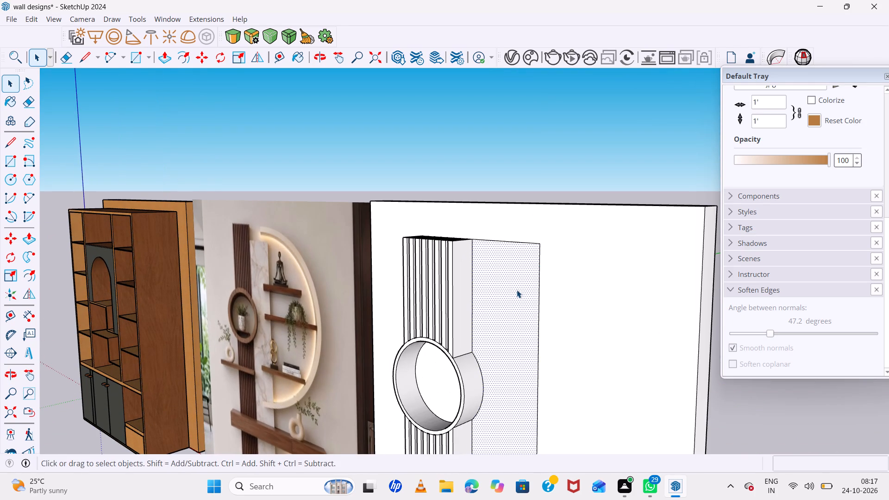
key(p)
click(517, 290)
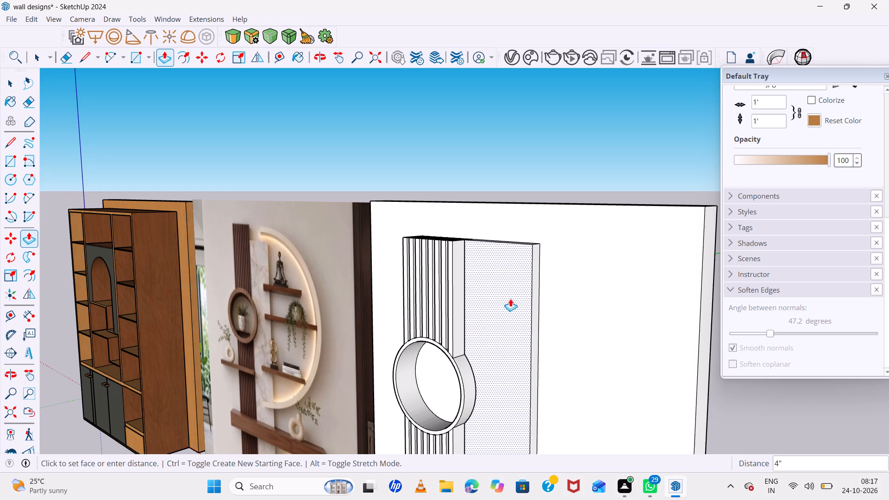
click(510, 299)
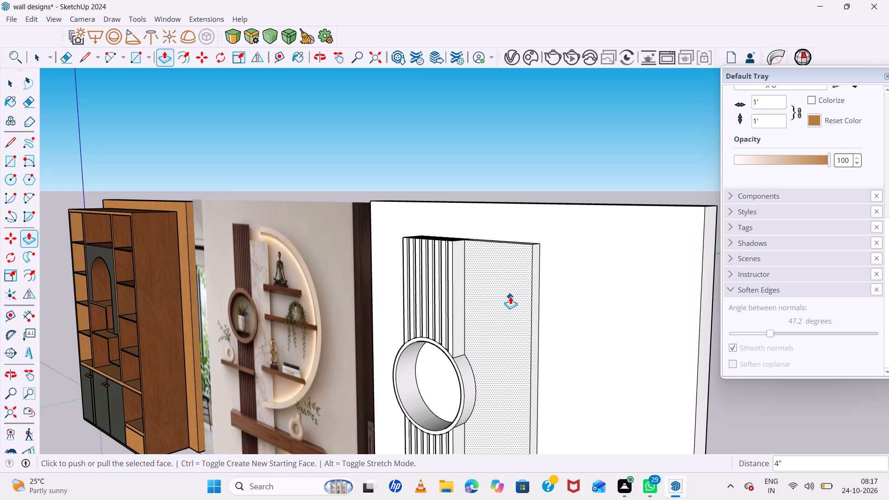
Push/Pull the marble panel's top face down by 1' 1" so it sits below the slats' top.
middle_drag(510, 294, 498, 348)
scroll(504, 319, up, 5)
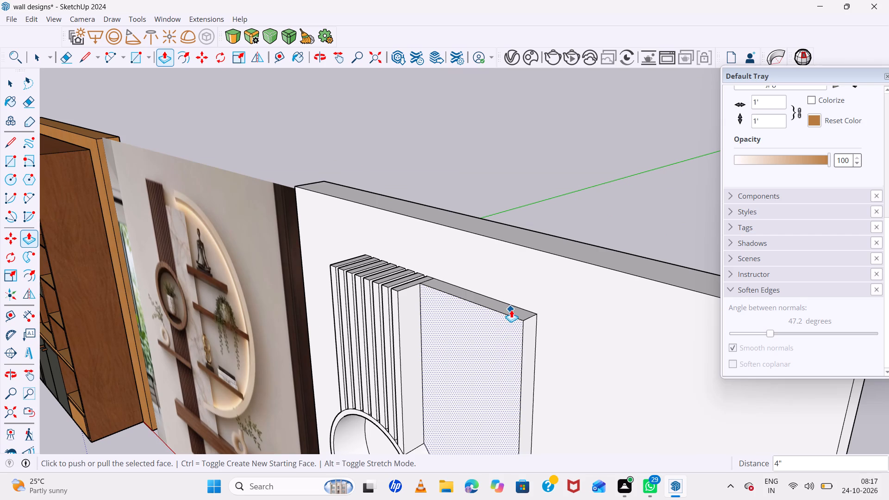
key(space)
click(515, 309)
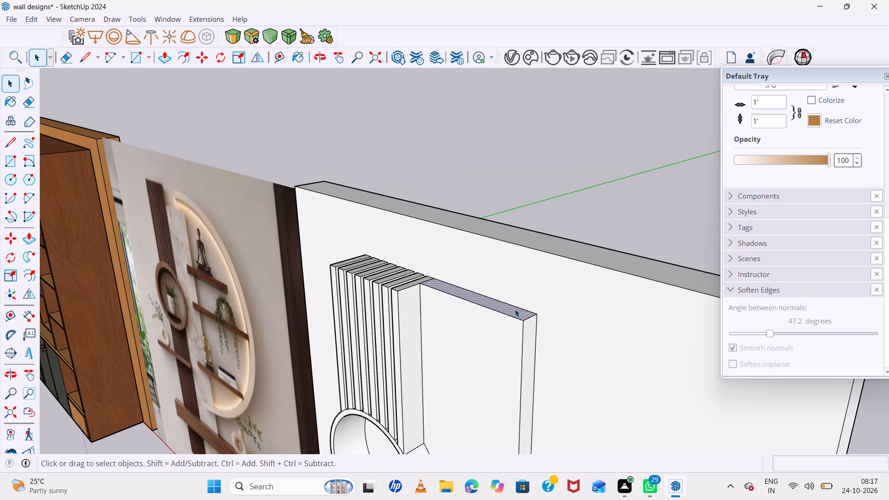
key(p)
click(515, 309)
scroll(516, 356, down, 6)
scroll(515, 356, up, 1)
middle_drag(515, 356, 529, 271)
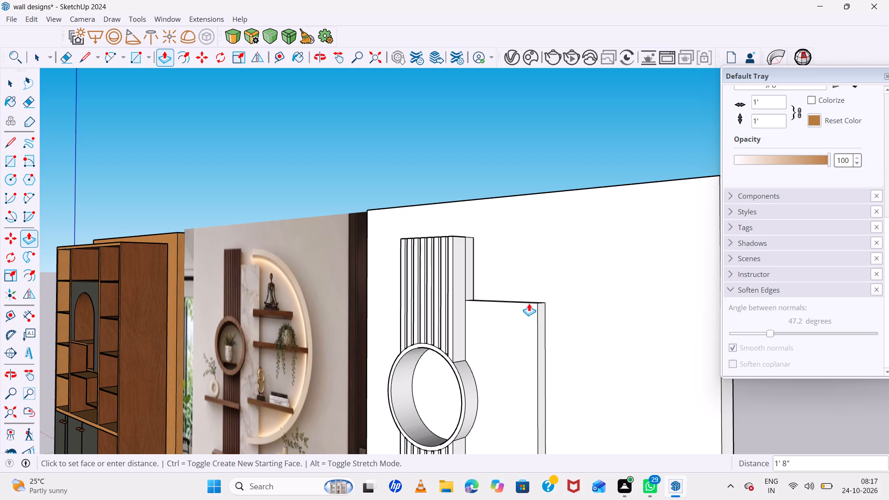
click(524, 279)
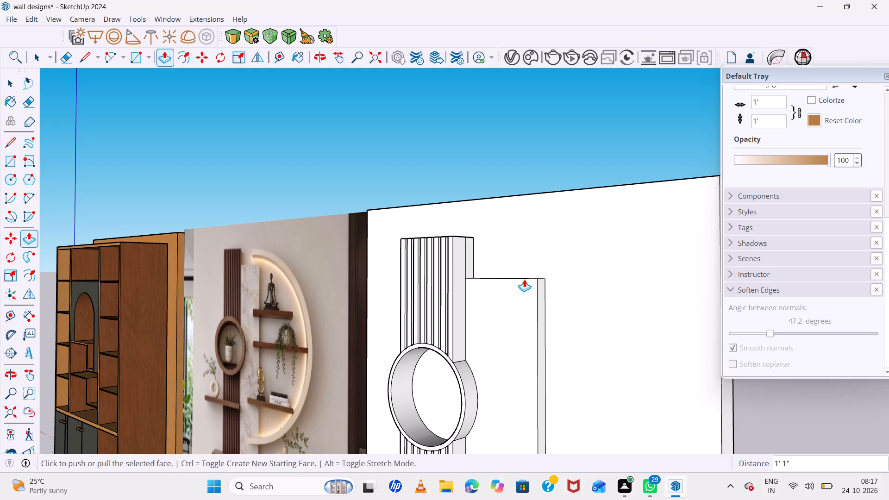
Push/Pull the marble panel's bottom face up by 7" above the slats' lower end.
scroll(462, 241, down, 18)
middle_drag(485, 306, 500, 273)
middle_click(501, 270)
middle_click(504, 264)
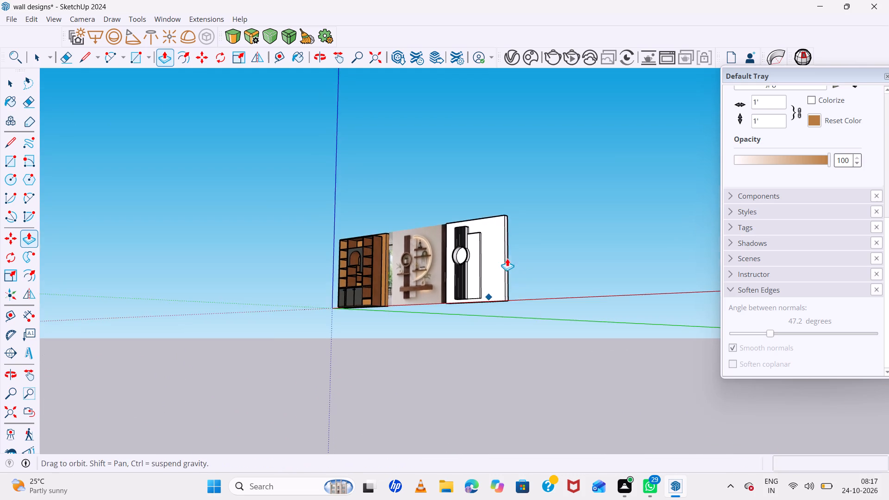
scroll(488, 300, up, 5)
scroll(388, 286, up, 15)
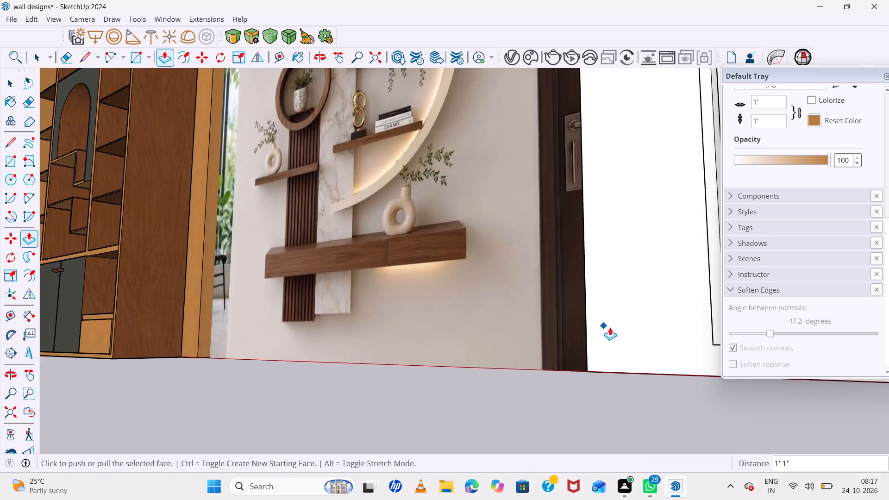
middle_drag(609, 321, 577, 241)
middle_drag(485, 254, 420, 294)
scroll(418, 294, up, 1)
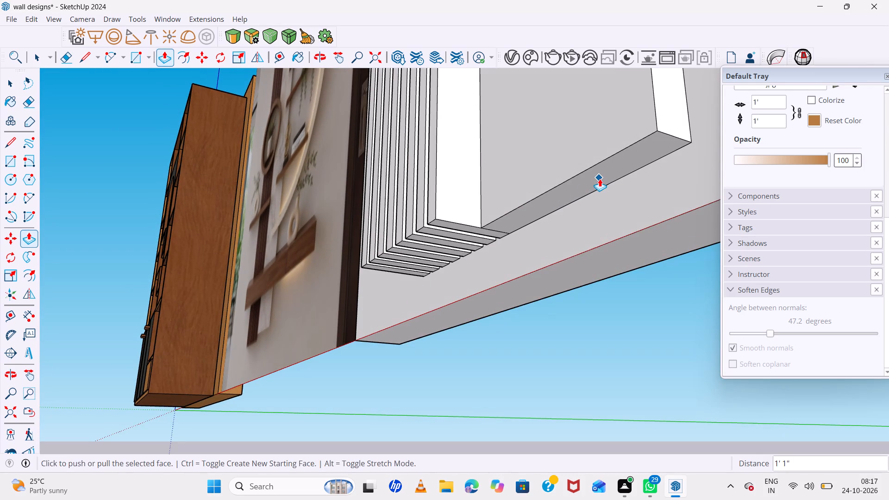
key(space)
click(600, 178)
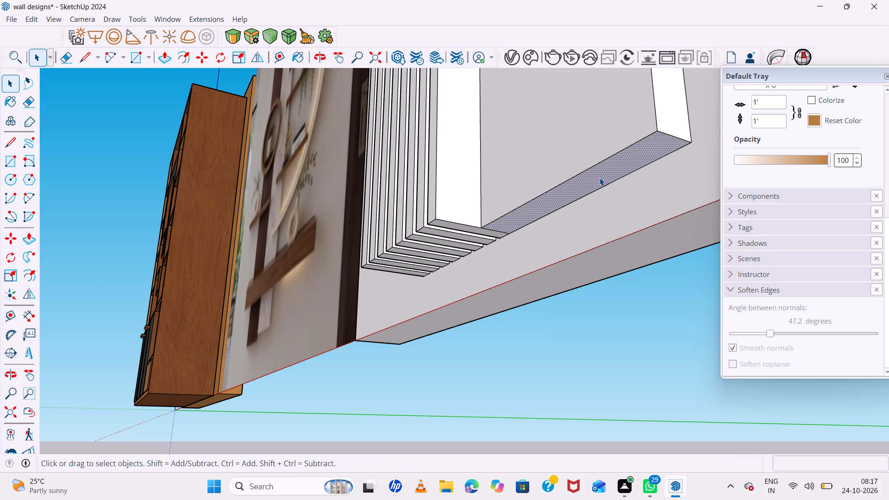
key(p)
click(600, 177)
click(585, 113)
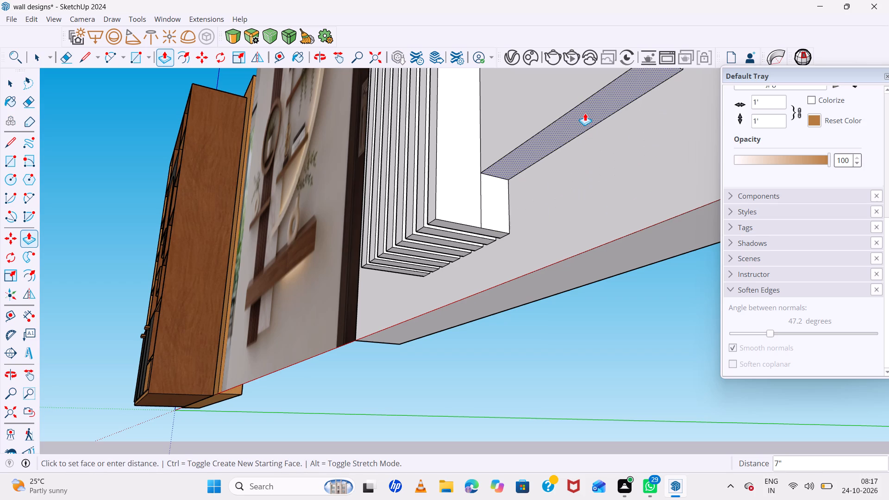
Compare the shortened marble panel beside the slats with the reference image from several angles.
scroll(563, 221, down, 6)
scroll(513, 214, down, 20)
scroll(513, 214, down, 3)
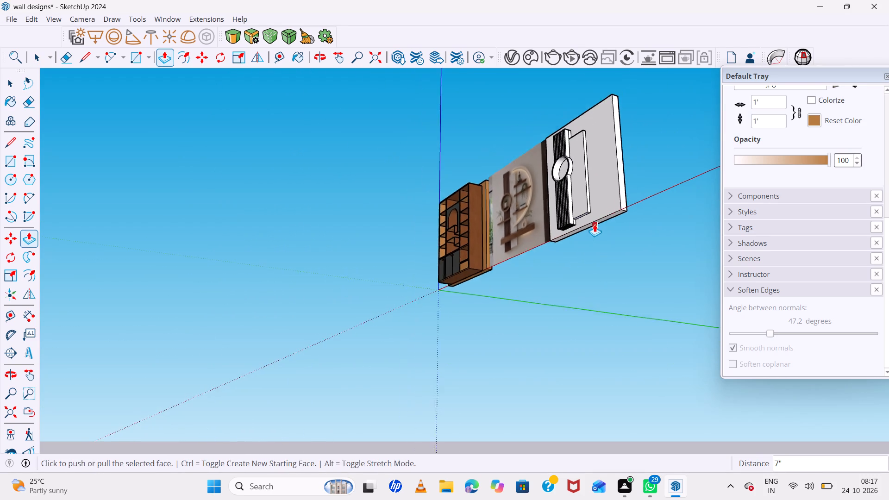
scroll(595, 224, down, 1)
middle_drag(595, 224, 679, 280)
scroll(644, 213, up, 11)
middle_drag(600, 184, 666, 287)
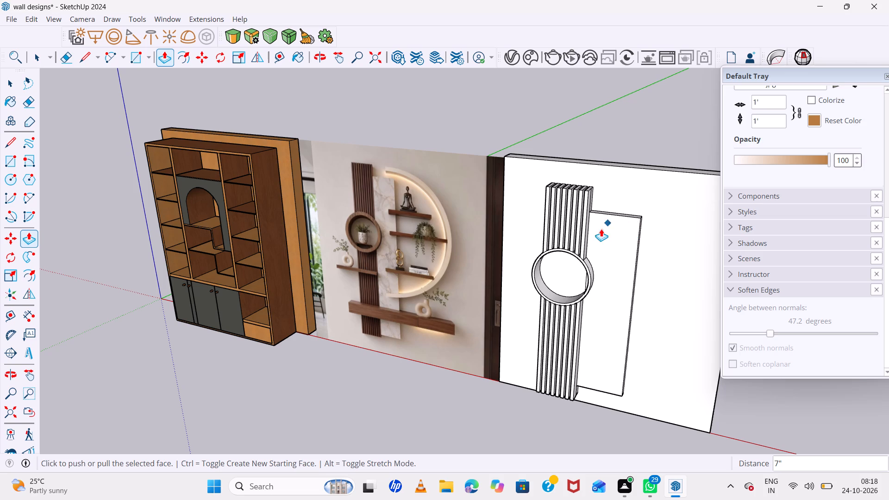
scroll(601, 229, down, 11)
middle_drag(614, 251, 626, 242)
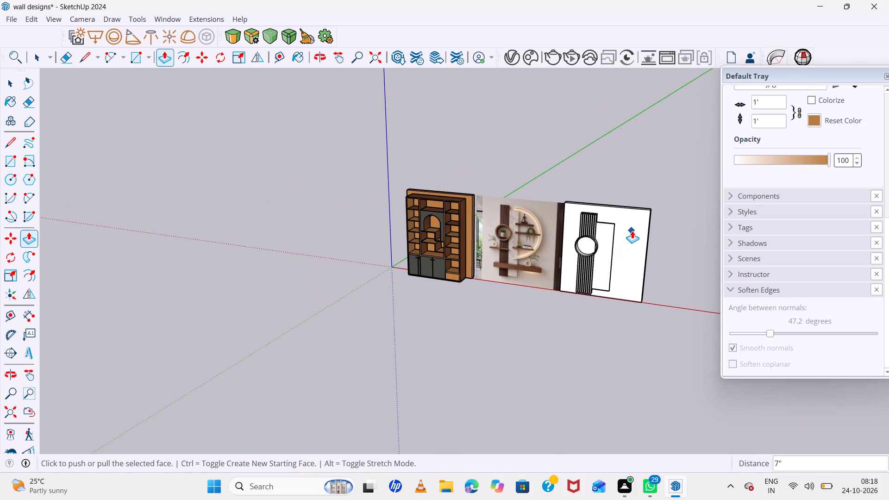
key(space)
scroll(590, 228, down, 6)
scroll(534, 221, down, 5)
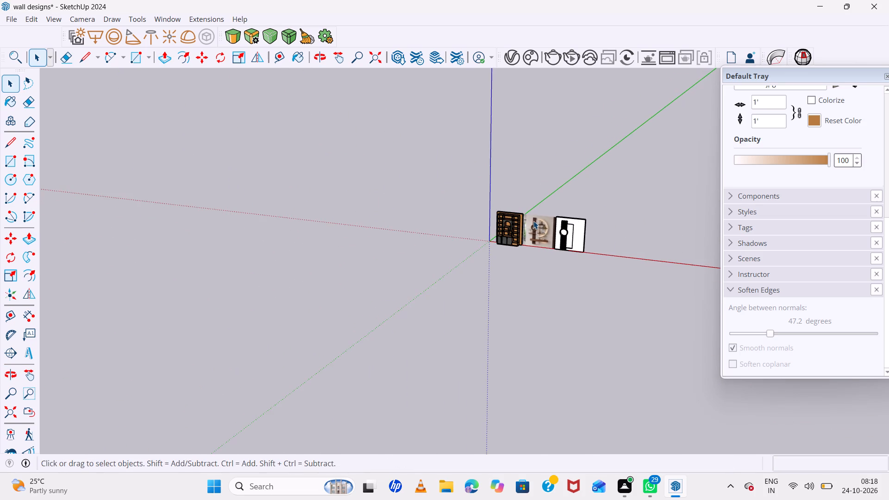
scroll(533, 221, down, 5)
scroll(569, 217, up, 5)
scroll(569, 232, up, 16)
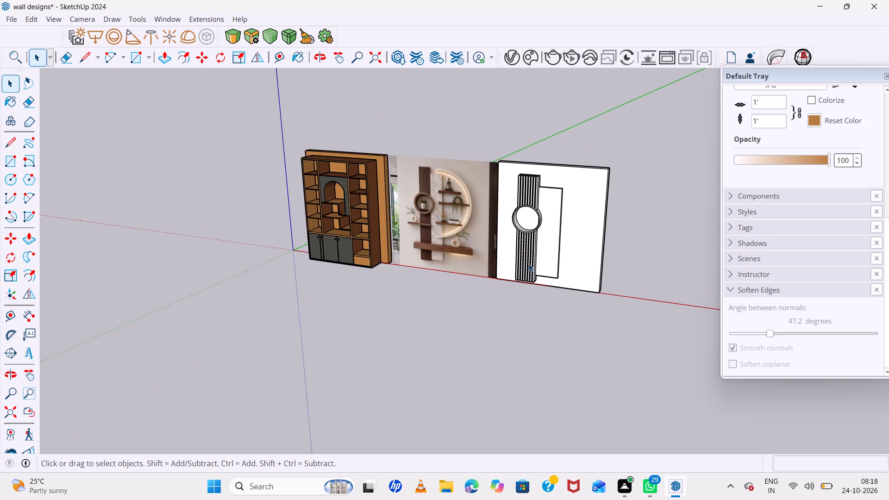
scroll(528, 263, up, 3)
middle_drag(569, 281, 559, 260)
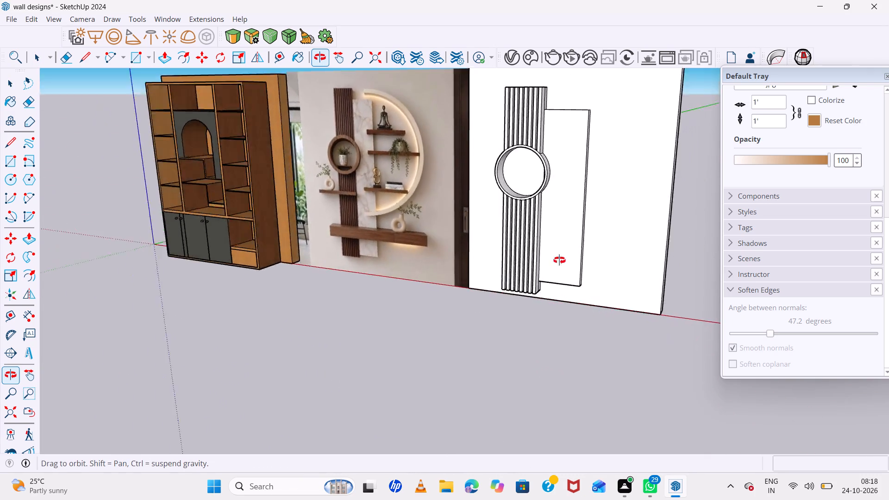
middle_drag(559, 260, 529, 231)
middle_drag(514, 225, 436, 211)
middle_click(436, 211)
scroll(507, 159, up, 10)
middle_drag(513, 150, 559, 263)
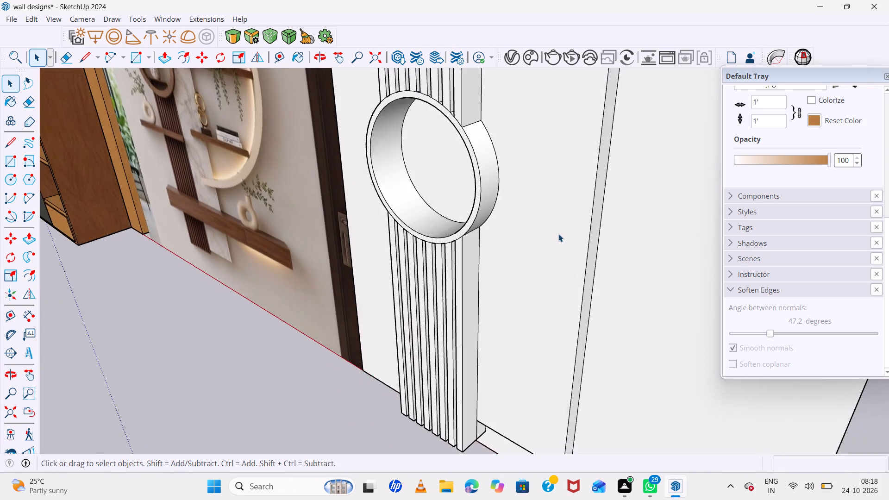
scroll(558, 233, down, 17)
scroll(501, 187, up, 11)
middle_drag(501, 183, 562, 151)
scroll(481, 143, down, 6)
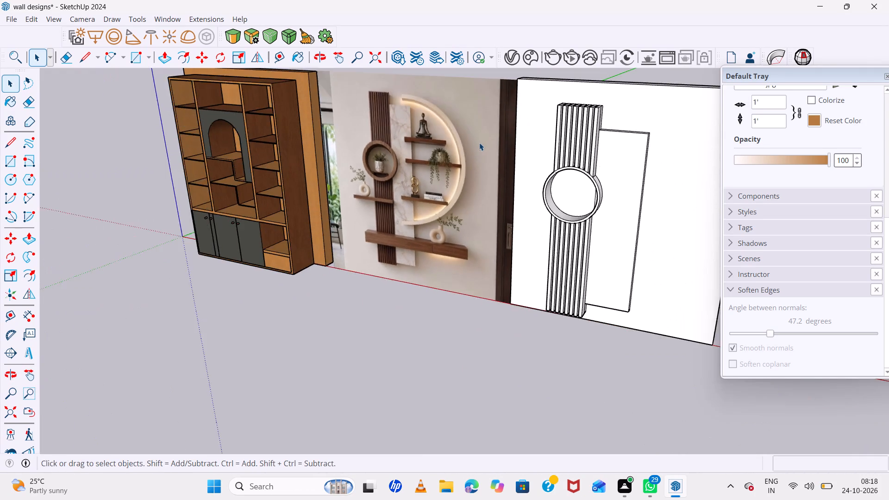
scroll(479, 143, down, 5)
middle_drag(660, 203, 703, 185)
middle_click(703, 185)
Narrow the marble panel by pushing its outer side face 9" toward the slats.
scroll(614, 175, up, 5)
middle_drag(598, 168, 471, 163)
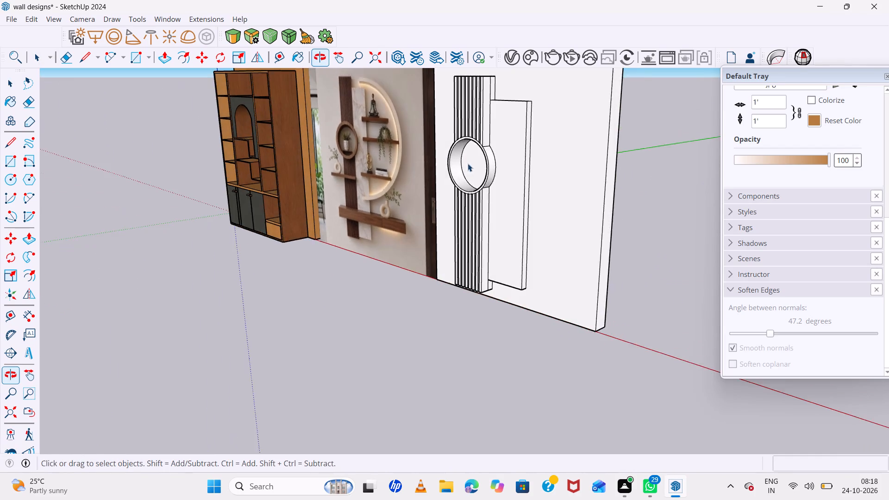
scroll(510, 162, up, 6)
click(544, 170)
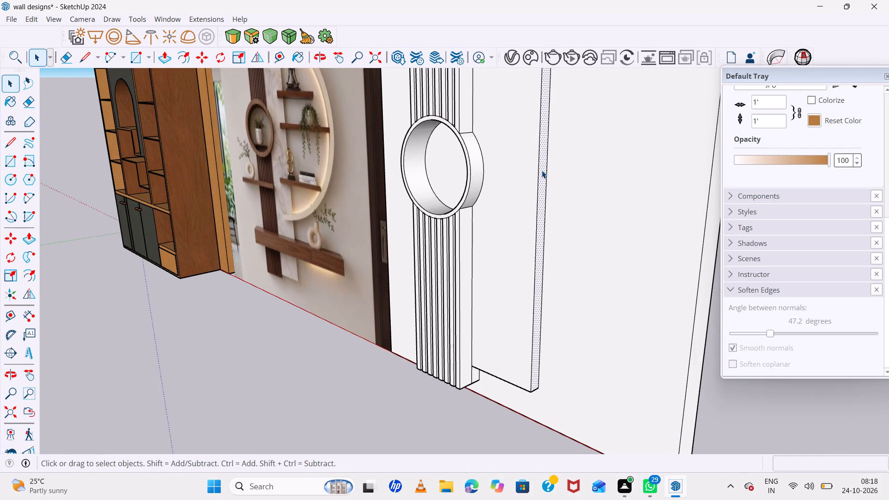
key(p)
click(542, 170)
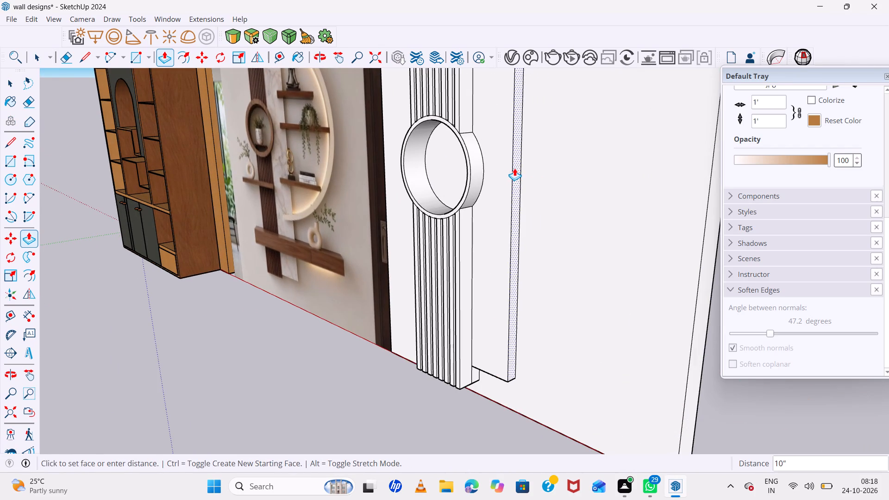
click(518, 169)
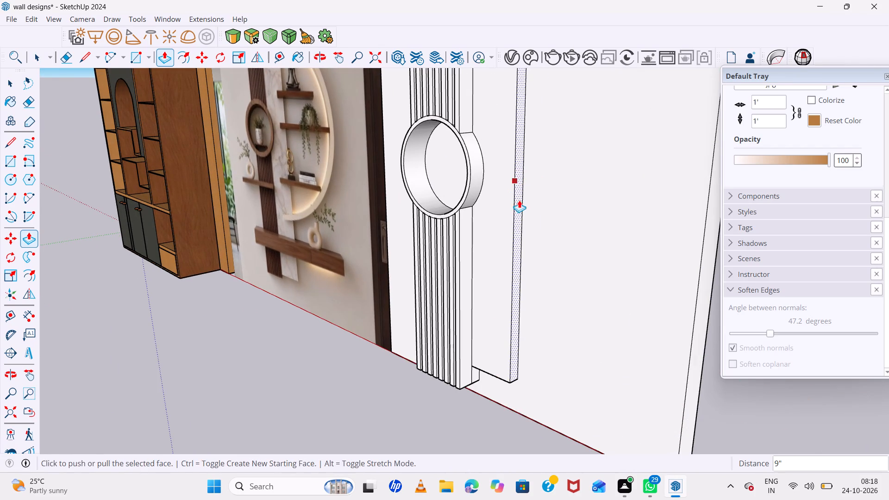
Compare the narrowed marble panel with the reference image and examine its lit half-round frame and shelves.
scroll(521, 206, down, 6)
middle_drag(533, 335, 641, 296)
middle_click(641, 295)
scroll(641, 290, down, 1)
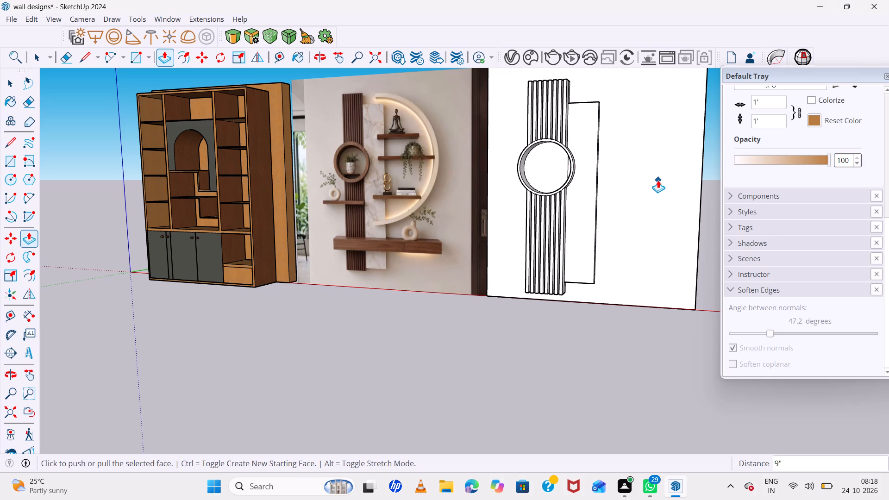
scroll(678, 192, down, 6)
scroll(571, 222, up, 4)
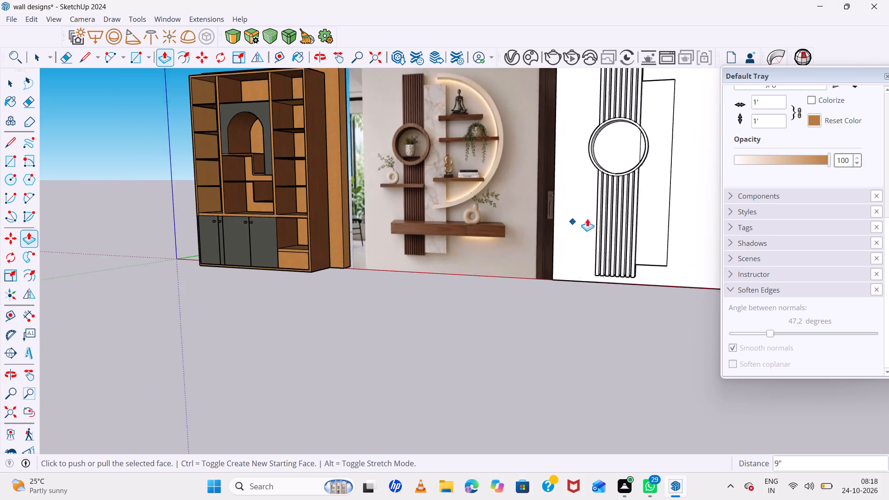
scroll(587, 219, up, 3)
middle_drag(649, 226, 614, 248)
scroll(614, 248, up, 1)
scroll(568, 244, down, 8)
key(space)
scroll(530, 214, down, 3)
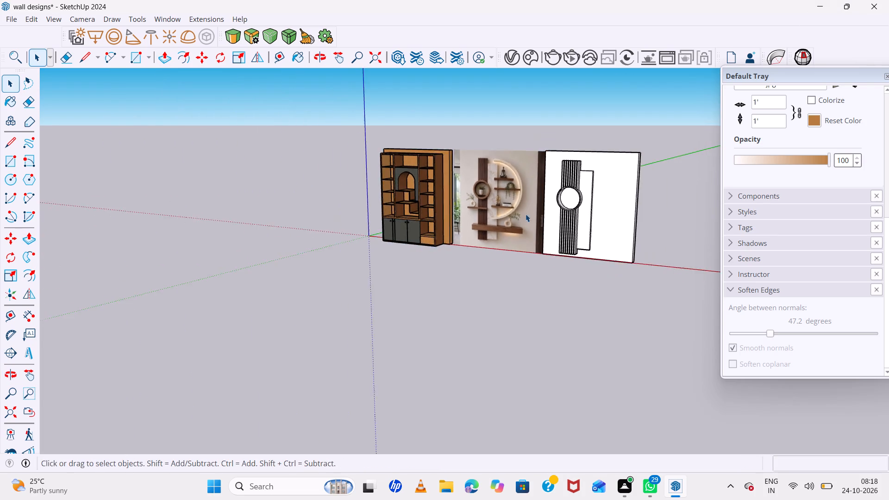
scroll(526, 214, down, 2)
scroll(500, 198, up, 15)
scroll(502, 184, down, 5)
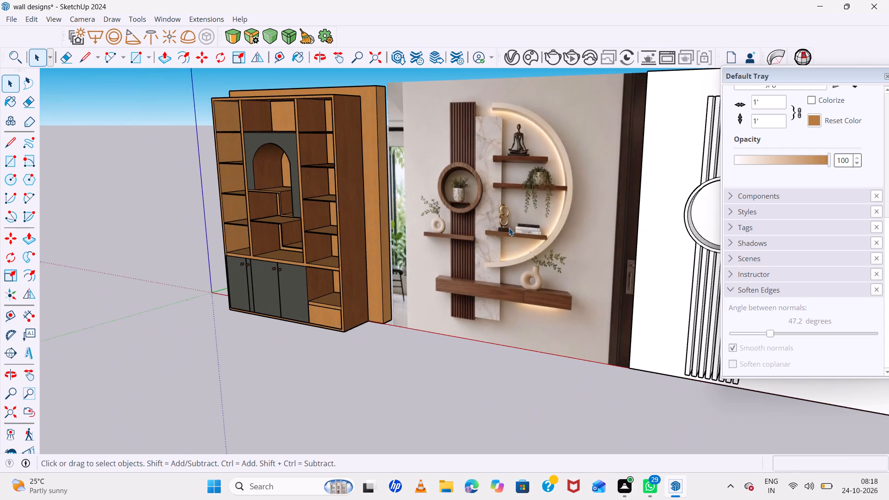
middle_drag(509, 229, 530, 279)
middle_click(530, 279)
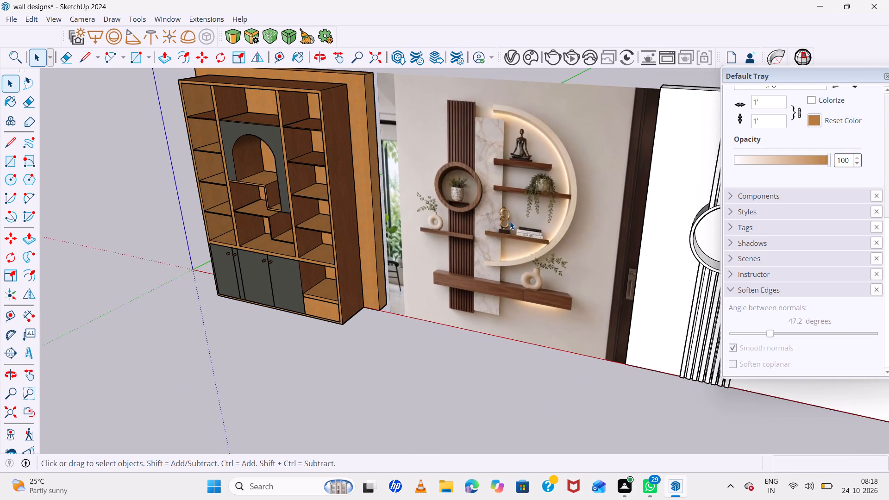
scroll(507, 218, down, 14)
scroll(607, 229, up, 7)
middle_drag(607, 228, 659, 207)
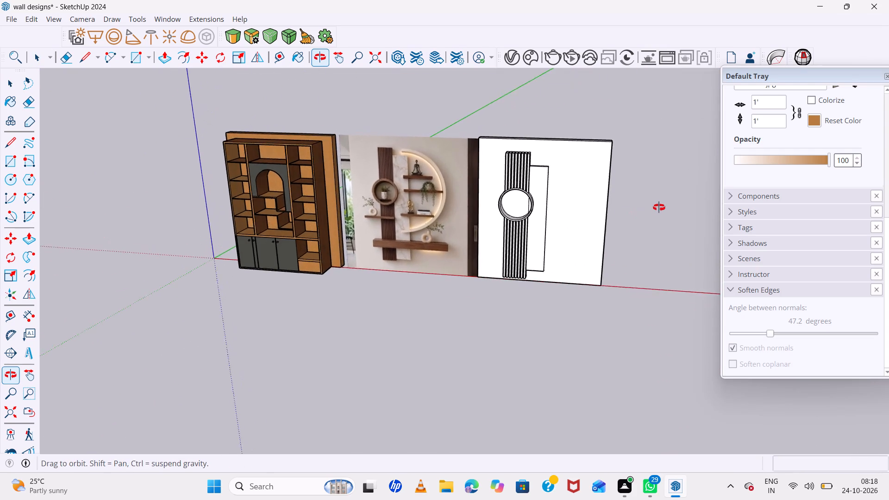
middle_drag(659, 207, 672, 181)
middle_click(672, 181)
scroll(559, 162, up, 7)
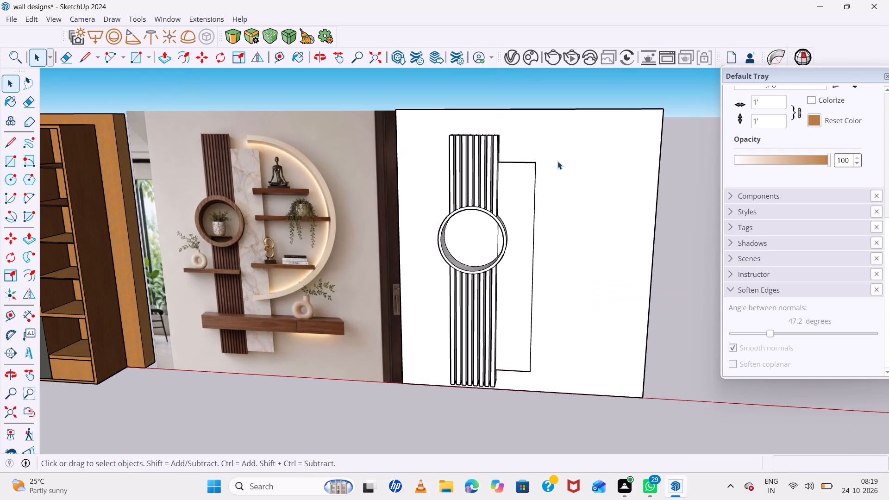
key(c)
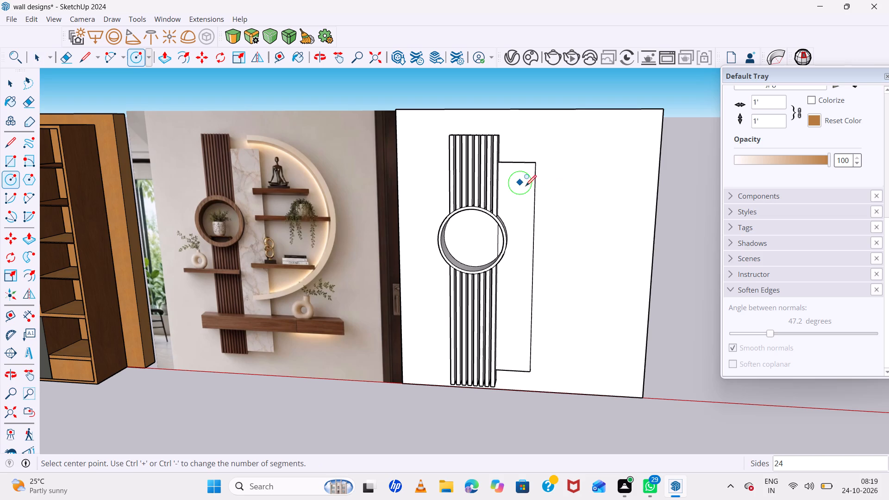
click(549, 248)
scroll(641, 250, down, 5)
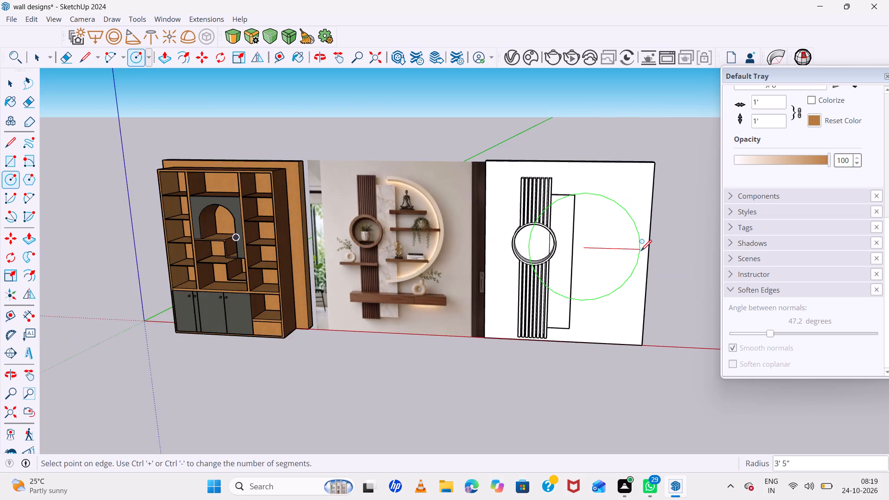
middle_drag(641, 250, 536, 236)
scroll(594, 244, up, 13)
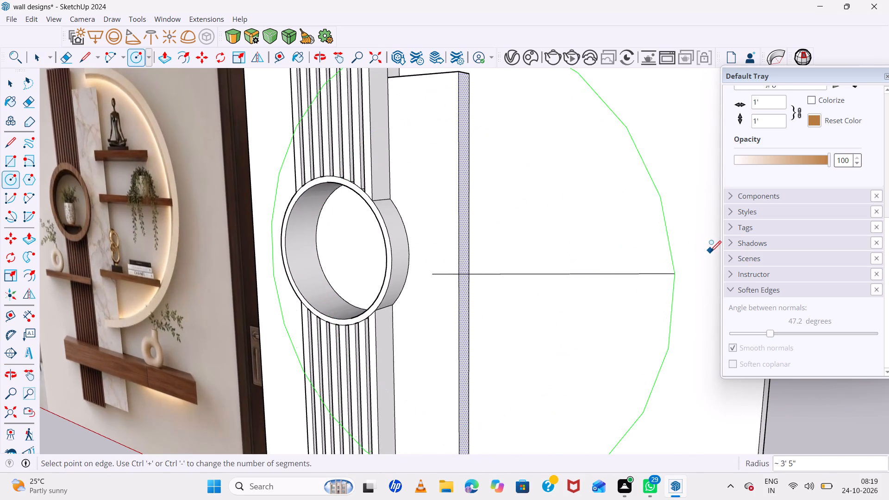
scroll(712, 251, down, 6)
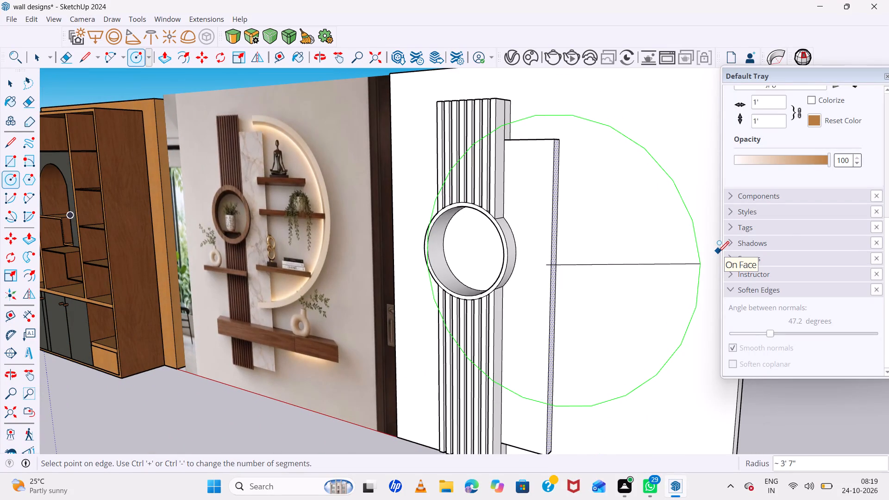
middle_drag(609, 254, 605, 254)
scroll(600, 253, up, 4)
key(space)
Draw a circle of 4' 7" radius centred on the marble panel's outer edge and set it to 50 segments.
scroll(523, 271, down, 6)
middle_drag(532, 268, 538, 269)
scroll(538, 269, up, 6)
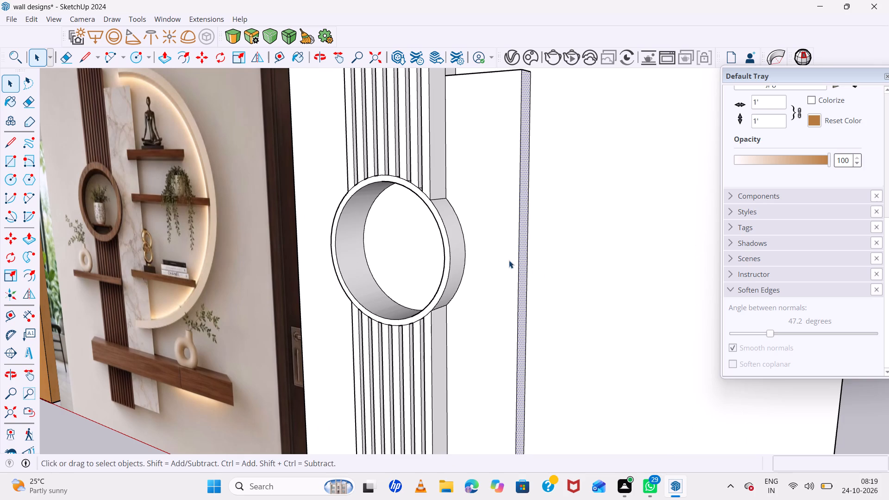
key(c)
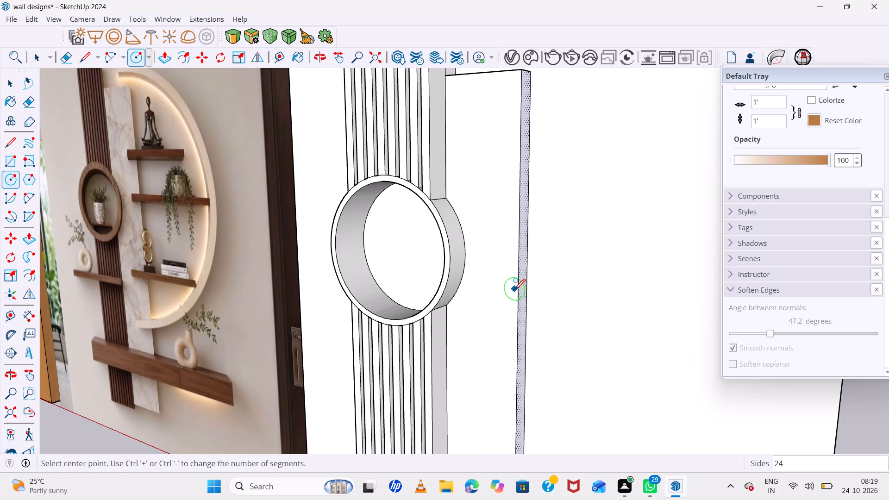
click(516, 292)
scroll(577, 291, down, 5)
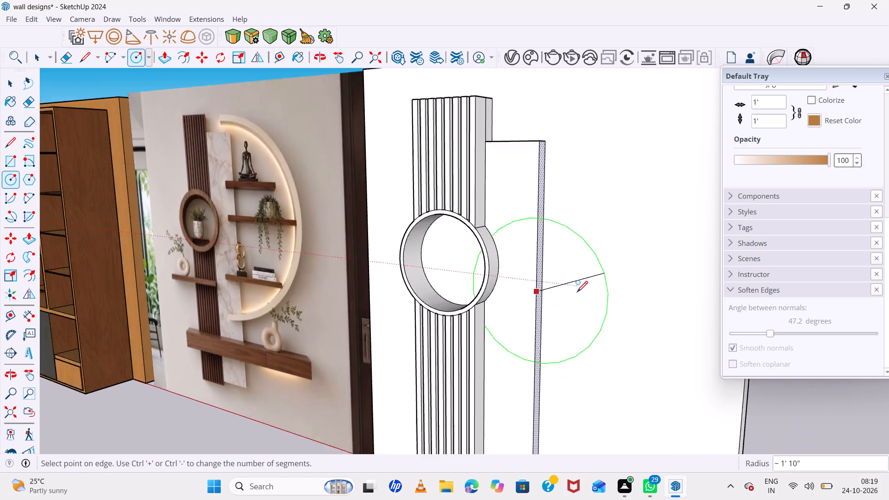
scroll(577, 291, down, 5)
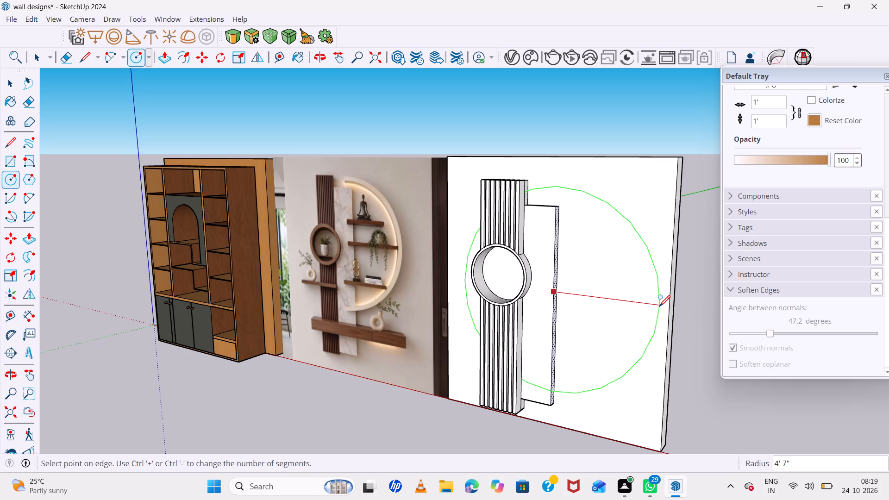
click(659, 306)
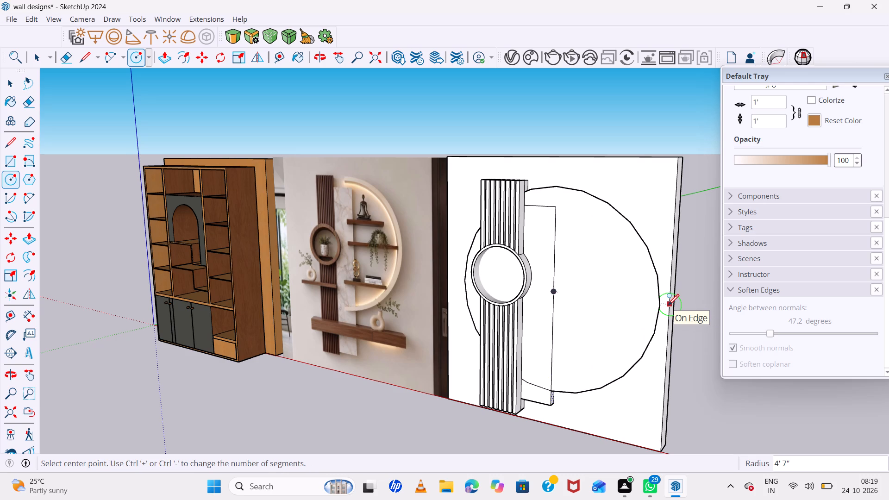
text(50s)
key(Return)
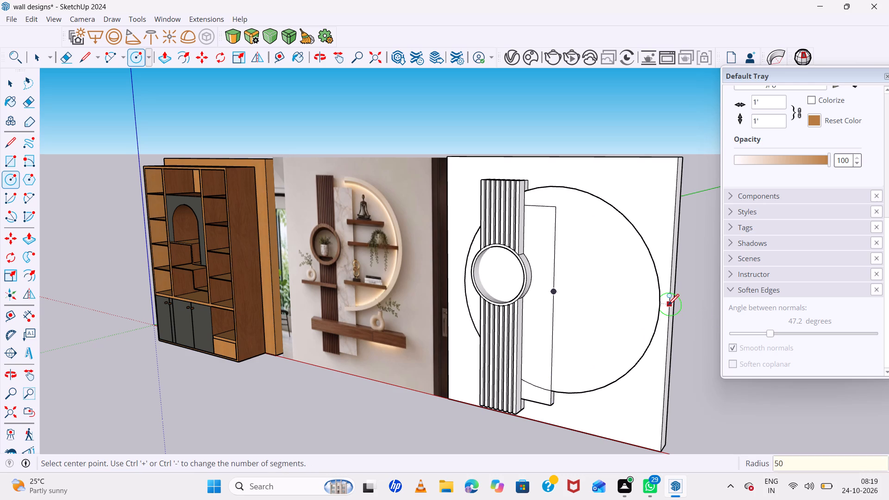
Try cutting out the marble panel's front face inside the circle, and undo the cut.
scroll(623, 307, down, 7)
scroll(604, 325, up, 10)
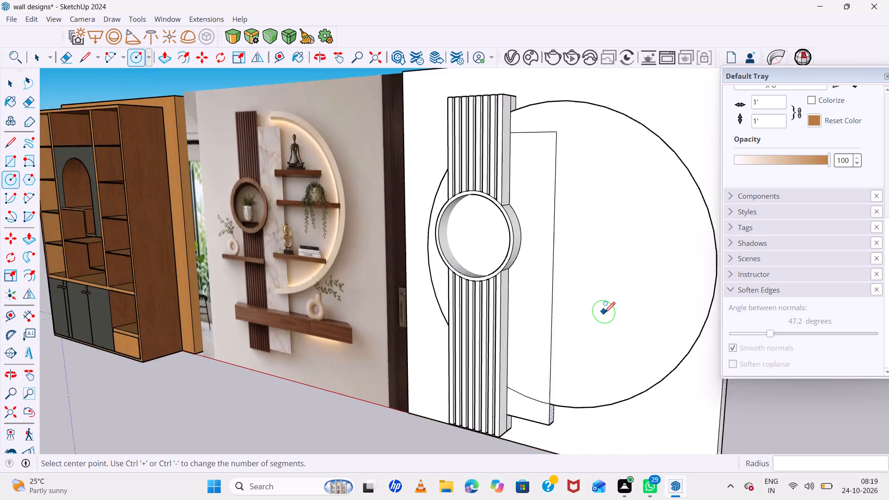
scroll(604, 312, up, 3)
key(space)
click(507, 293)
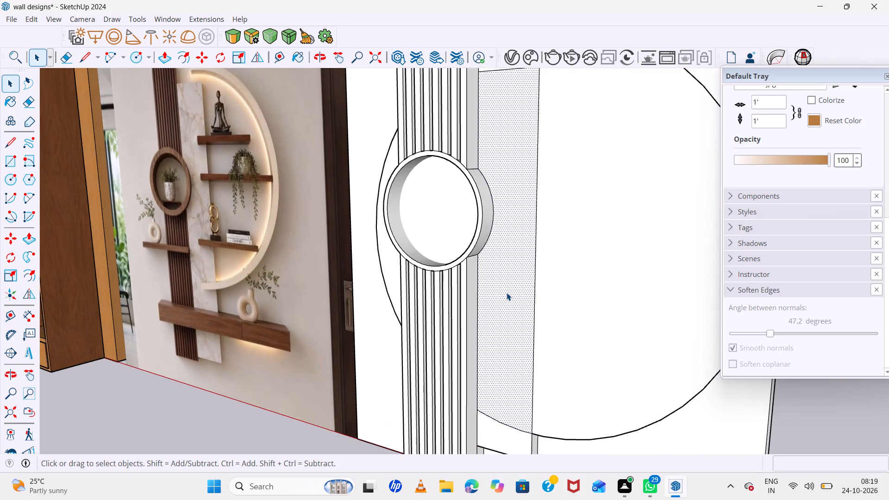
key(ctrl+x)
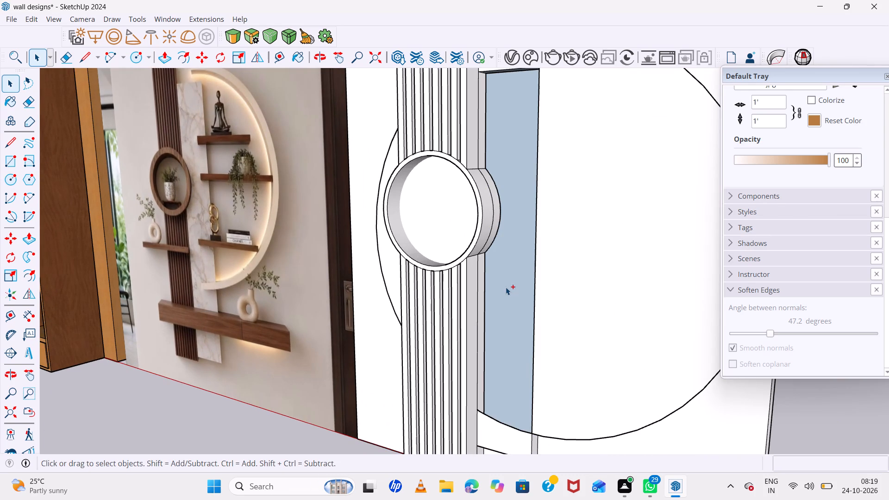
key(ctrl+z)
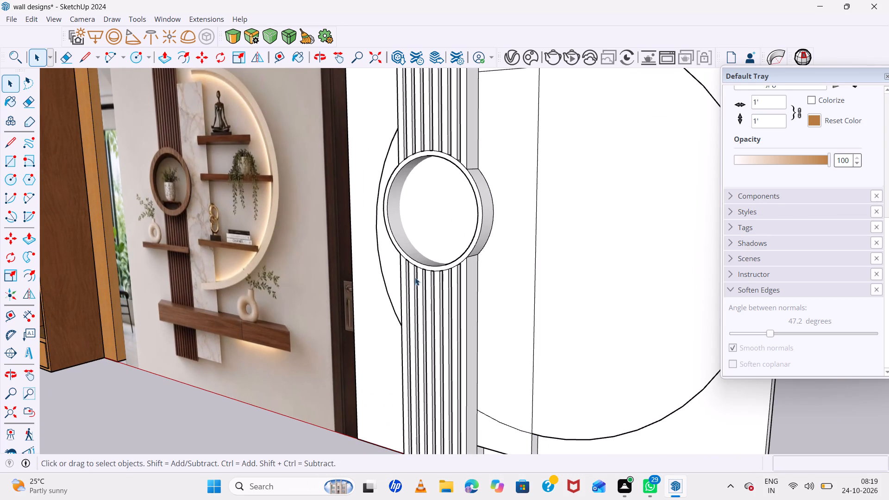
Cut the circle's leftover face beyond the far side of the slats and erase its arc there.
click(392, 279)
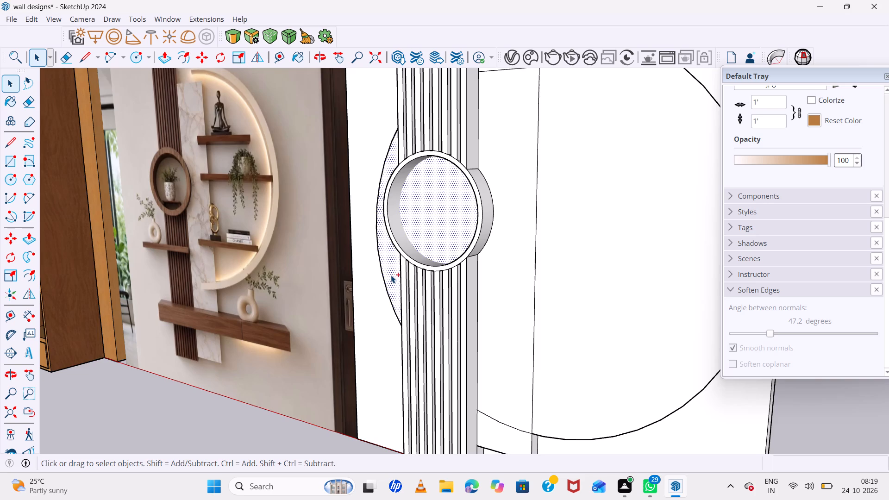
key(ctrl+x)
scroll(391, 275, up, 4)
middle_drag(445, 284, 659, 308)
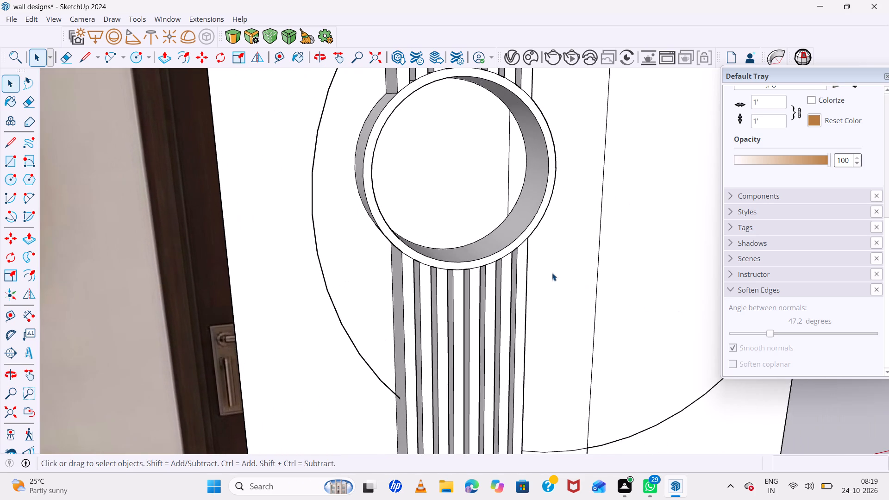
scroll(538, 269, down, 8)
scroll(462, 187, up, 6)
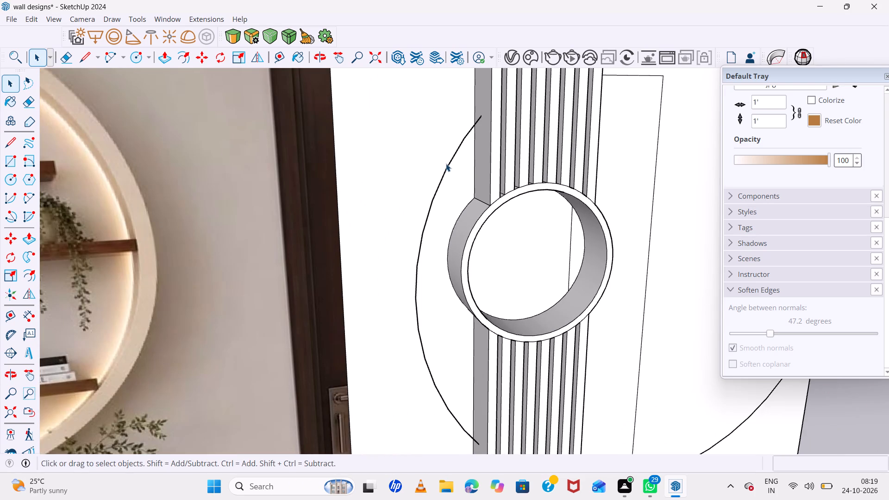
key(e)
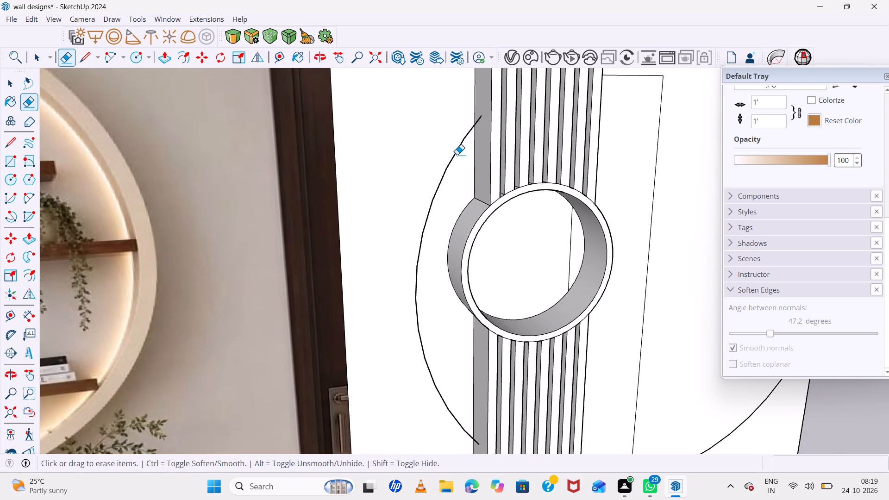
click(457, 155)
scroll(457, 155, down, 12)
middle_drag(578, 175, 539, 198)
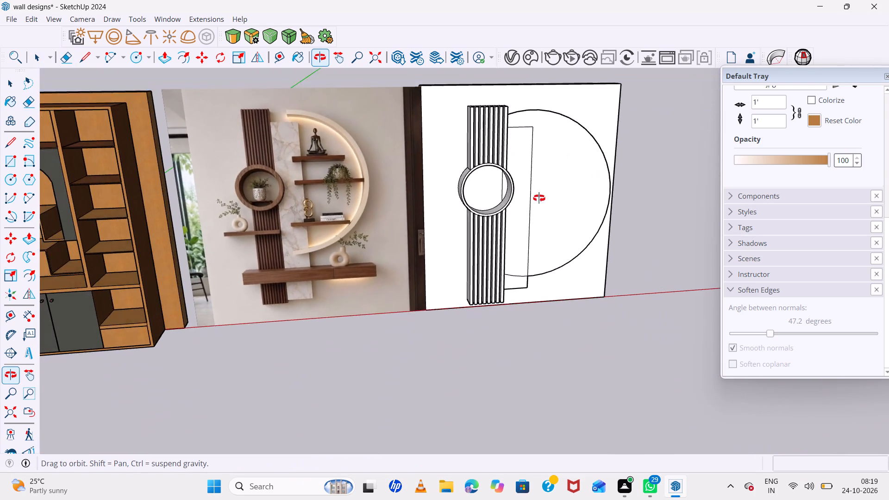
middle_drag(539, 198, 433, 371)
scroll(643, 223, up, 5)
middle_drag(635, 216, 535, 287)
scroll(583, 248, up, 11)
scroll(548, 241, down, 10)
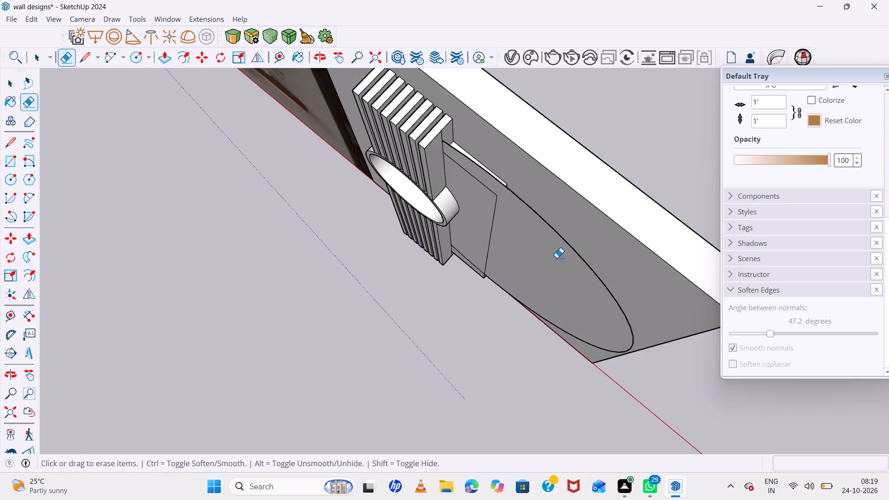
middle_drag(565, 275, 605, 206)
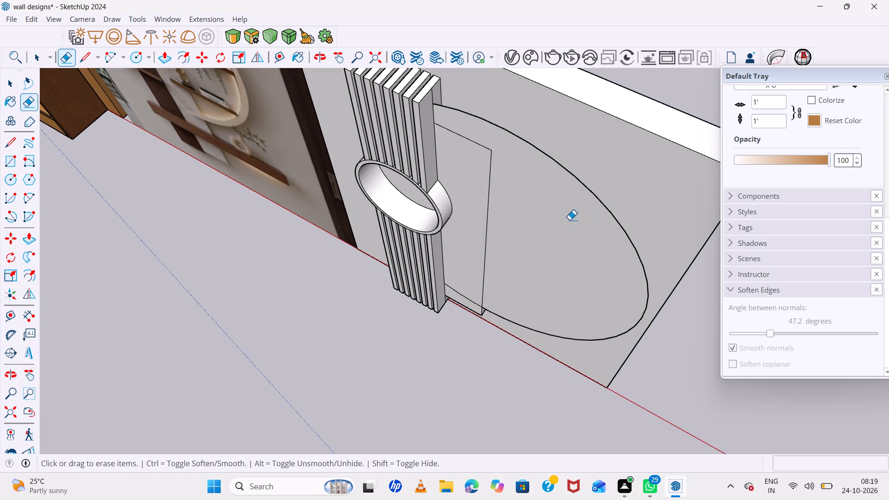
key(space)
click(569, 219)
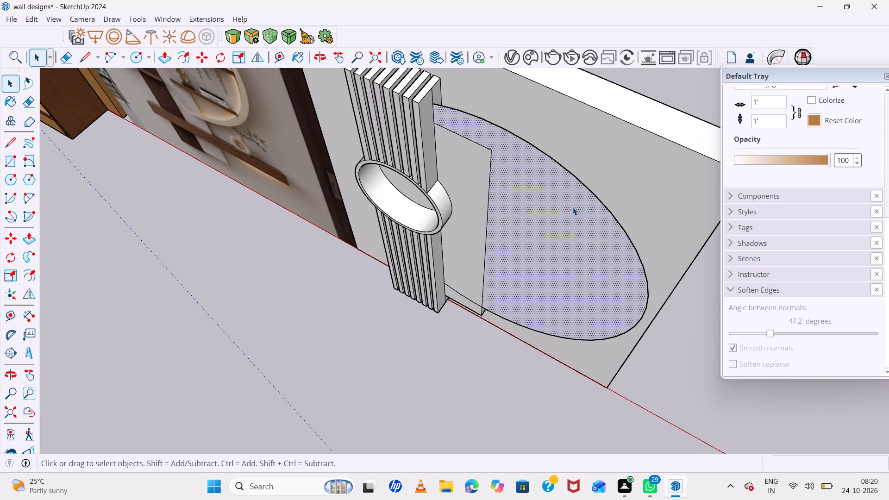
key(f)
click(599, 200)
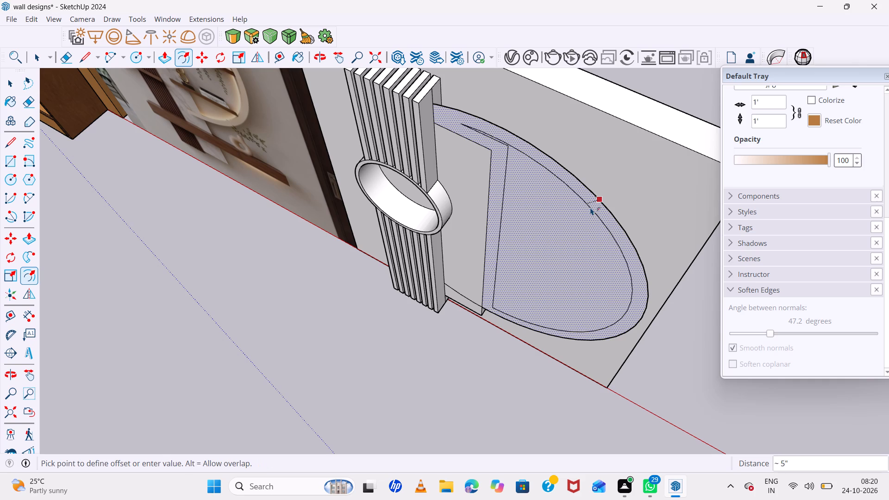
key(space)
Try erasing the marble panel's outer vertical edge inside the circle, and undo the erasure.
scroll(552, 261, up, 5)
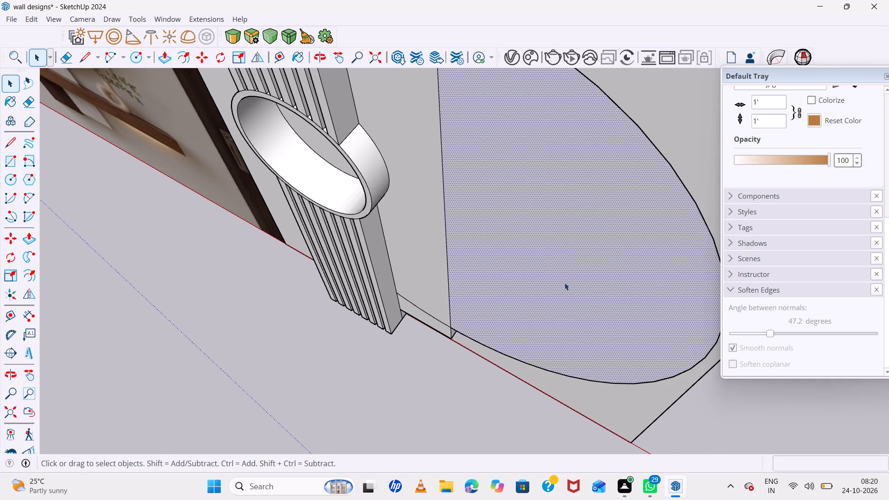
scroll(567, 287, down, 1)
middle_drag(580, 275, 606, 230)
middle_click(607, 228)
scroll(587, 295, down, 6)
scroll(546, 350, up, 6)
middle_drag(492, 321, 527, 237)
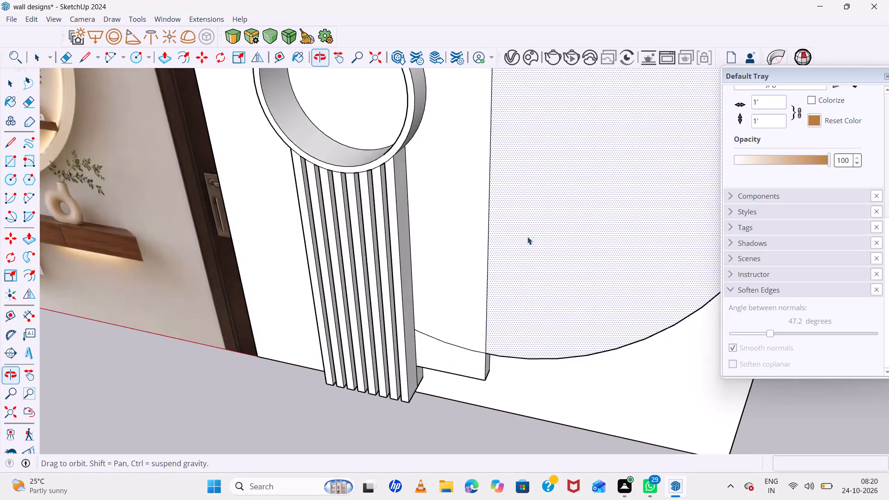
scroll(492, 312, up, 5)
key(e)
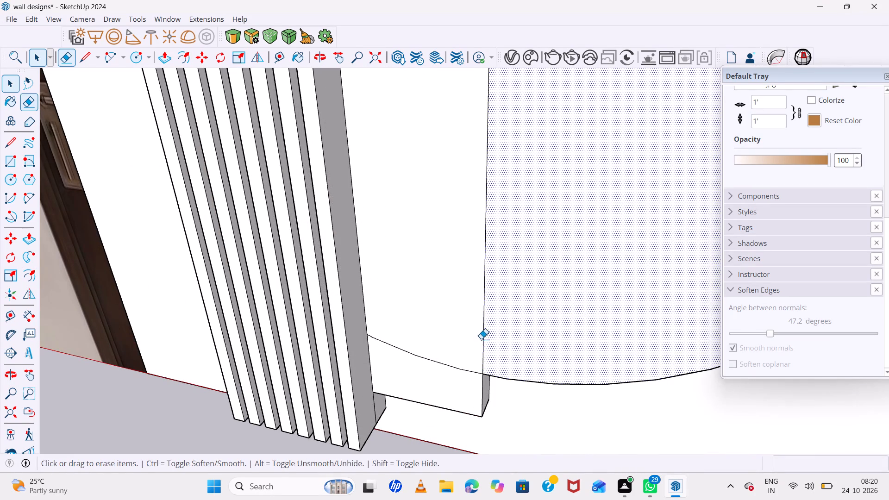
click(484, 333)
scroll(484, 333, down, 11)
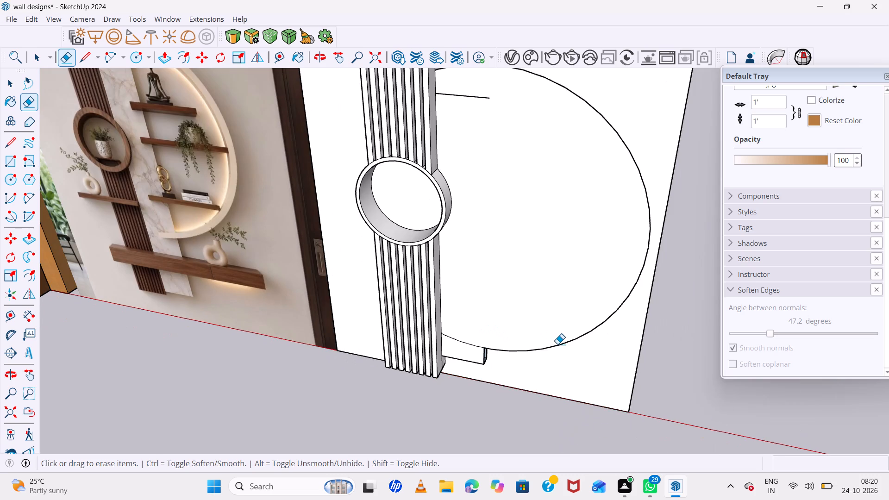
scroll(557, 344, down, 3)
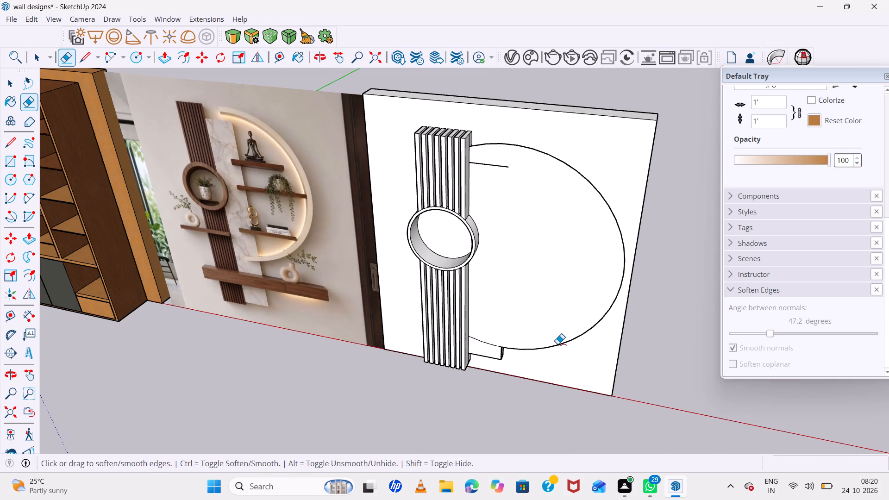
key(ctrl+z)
Undo the circle, its trimming and the marble panel's narrowing, restoring only the raise of its bottom face.
key(space)
click(546, 314)
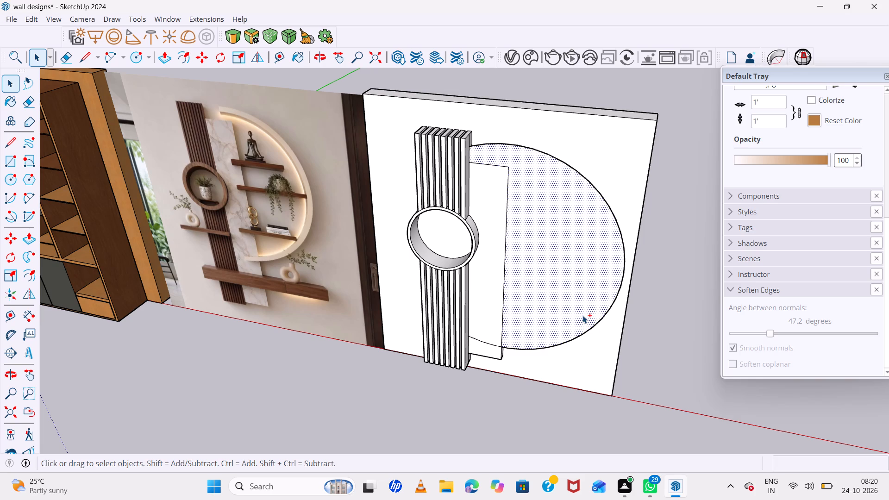
key(ctrl+z)
key(ctrl+z)
key(ctrl+z)
key(ctrl+z)
key(ctrl+z)
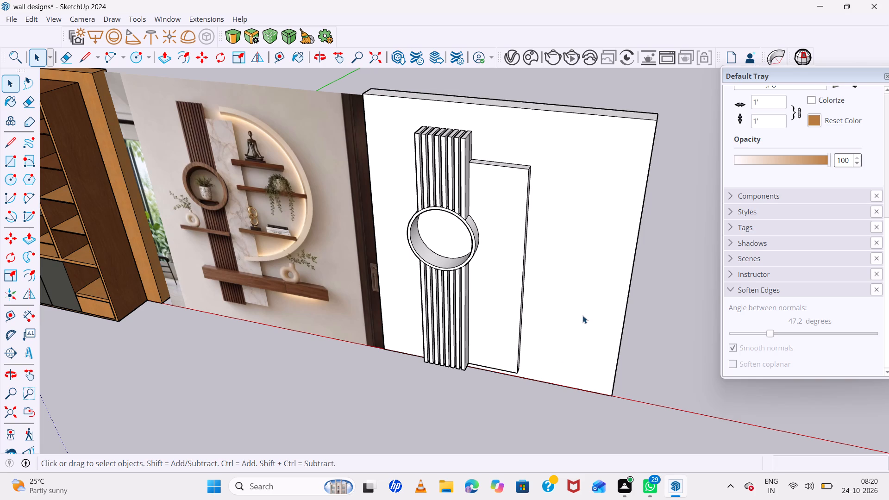
key(ctrl+y)
Group the second wall together with its connected slats, round ring and marble panel.
triple_click(562, 312)
click(562, 312)
right_click(562, 312)
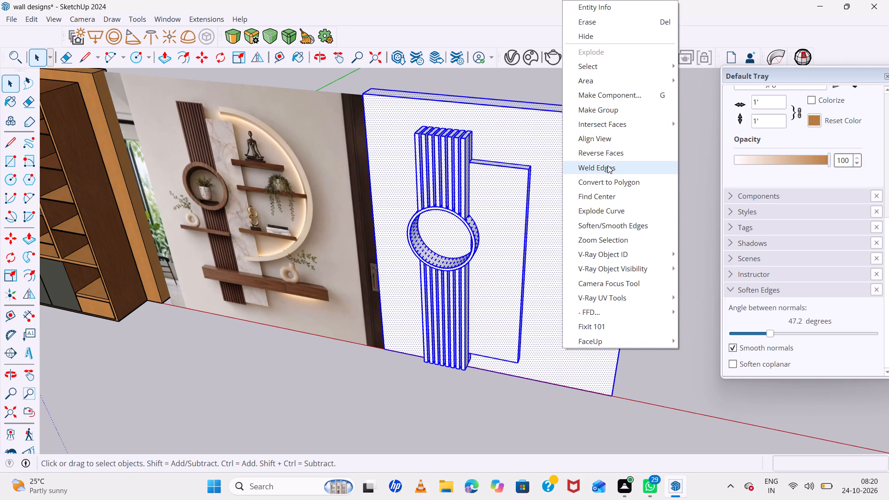
click(609, 106)
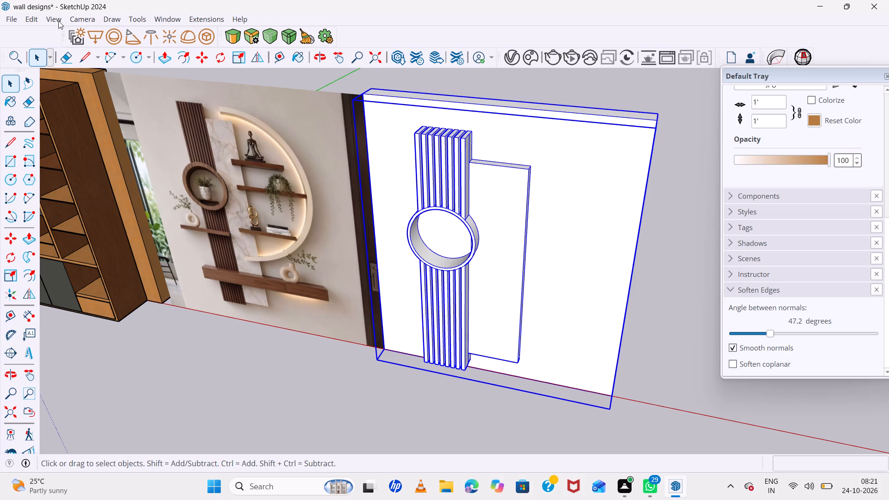
scroll(266, 150, down, 7)
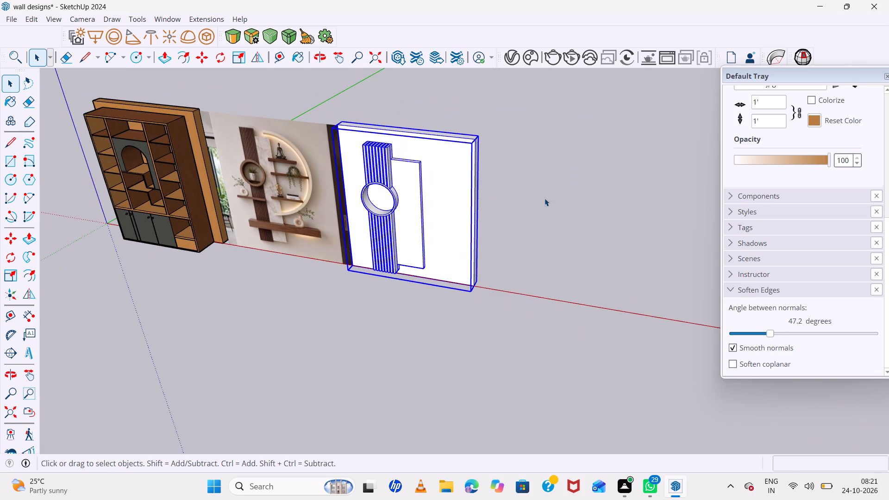
click(545, 198)
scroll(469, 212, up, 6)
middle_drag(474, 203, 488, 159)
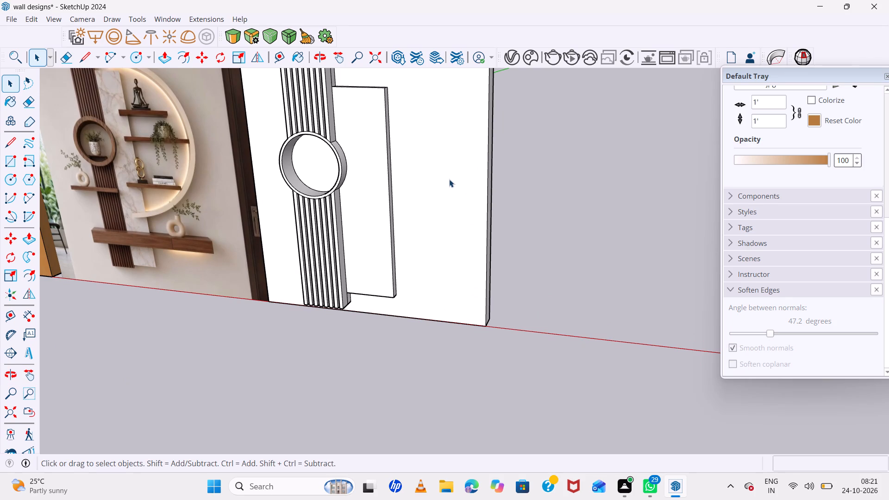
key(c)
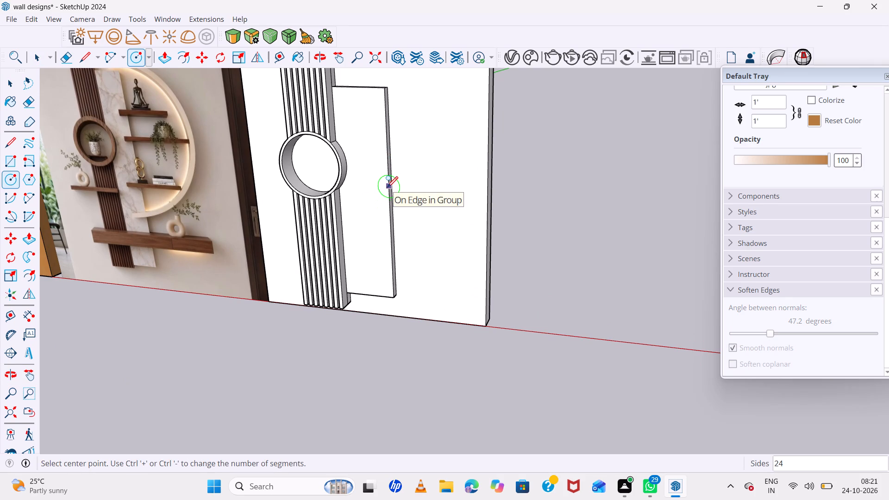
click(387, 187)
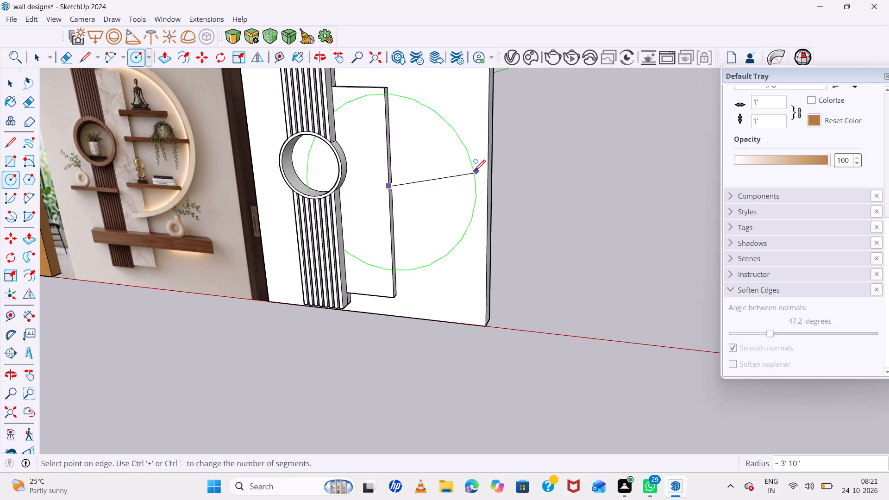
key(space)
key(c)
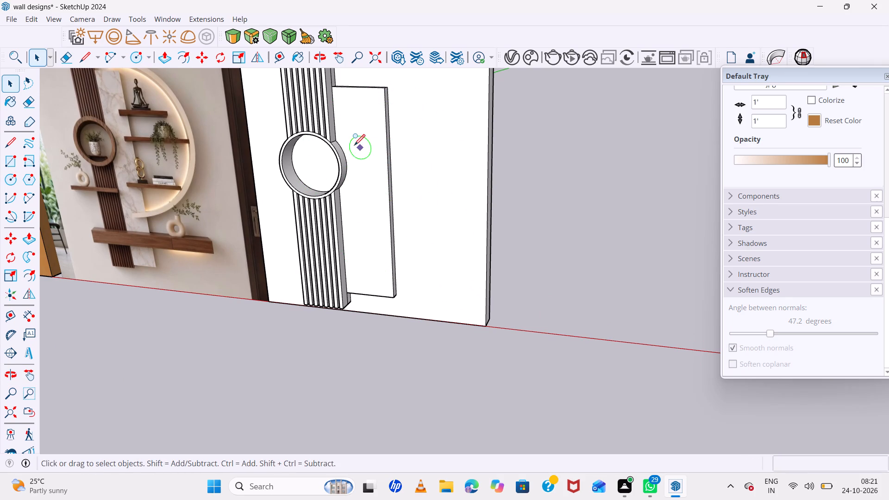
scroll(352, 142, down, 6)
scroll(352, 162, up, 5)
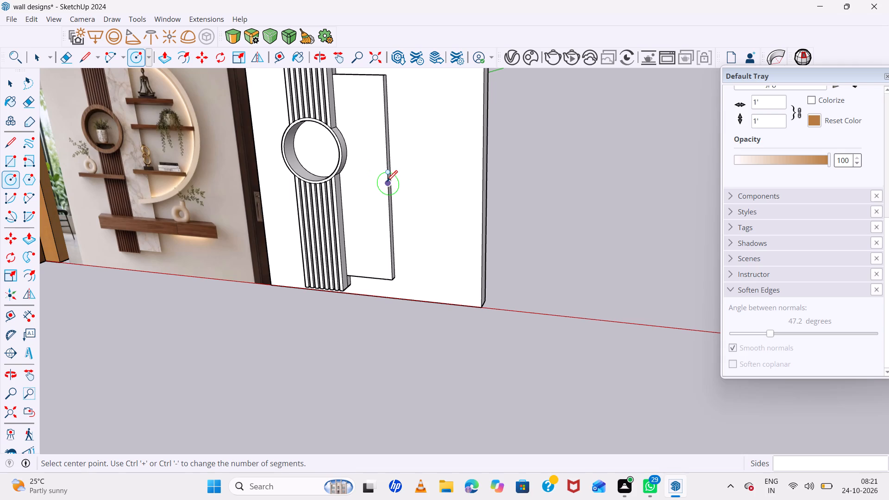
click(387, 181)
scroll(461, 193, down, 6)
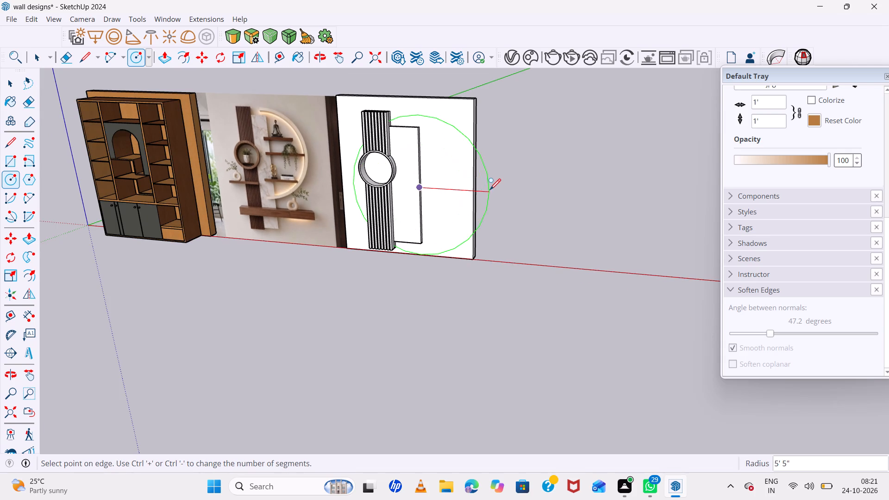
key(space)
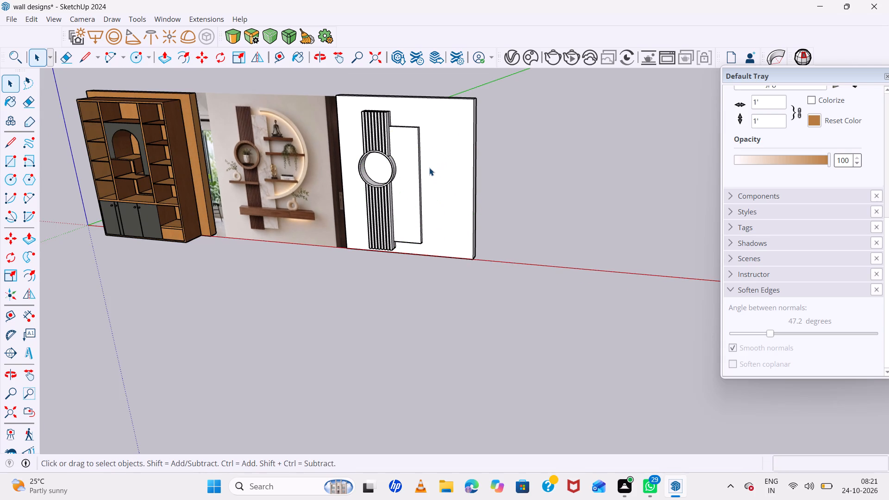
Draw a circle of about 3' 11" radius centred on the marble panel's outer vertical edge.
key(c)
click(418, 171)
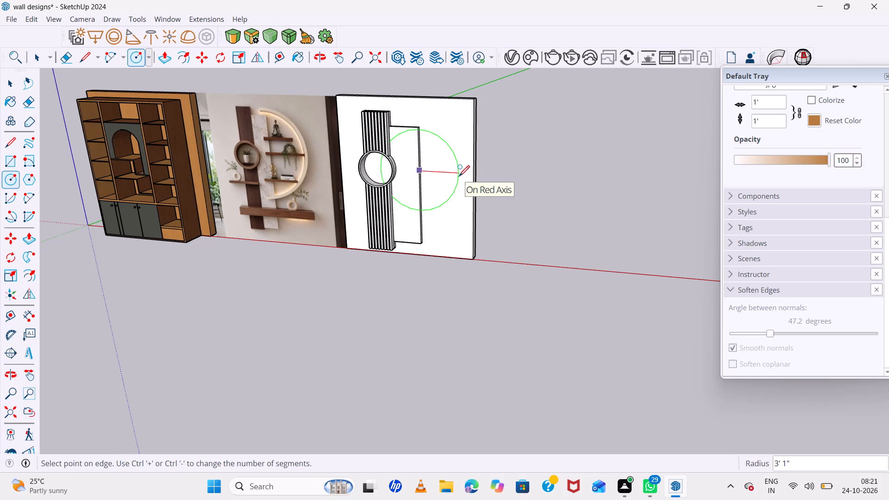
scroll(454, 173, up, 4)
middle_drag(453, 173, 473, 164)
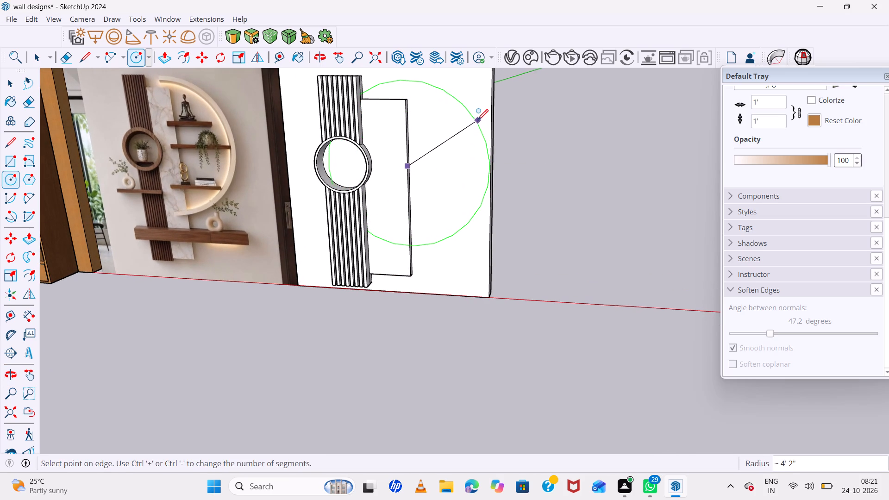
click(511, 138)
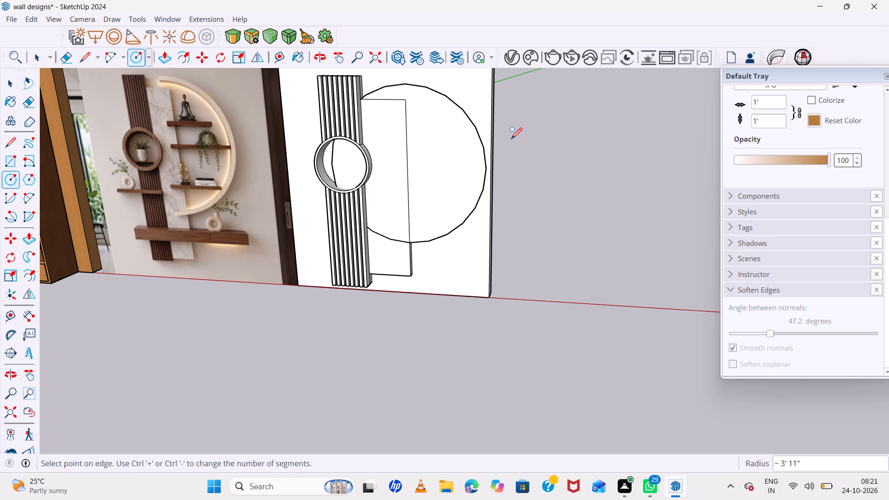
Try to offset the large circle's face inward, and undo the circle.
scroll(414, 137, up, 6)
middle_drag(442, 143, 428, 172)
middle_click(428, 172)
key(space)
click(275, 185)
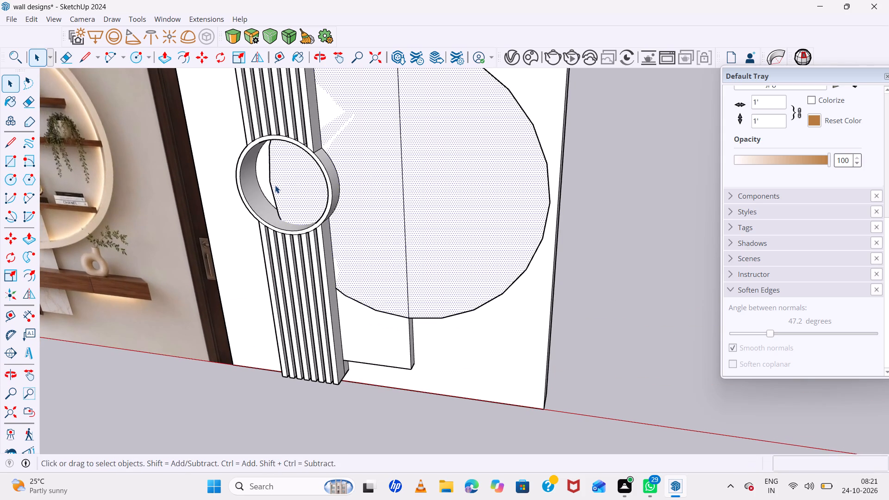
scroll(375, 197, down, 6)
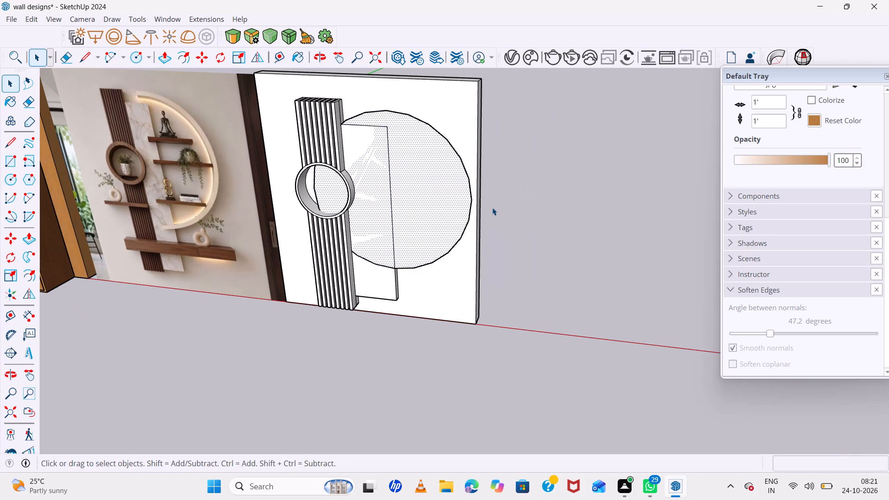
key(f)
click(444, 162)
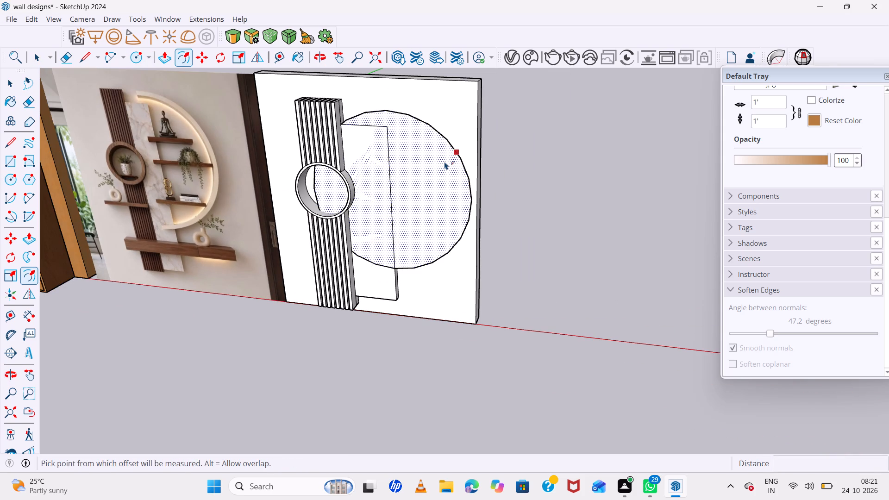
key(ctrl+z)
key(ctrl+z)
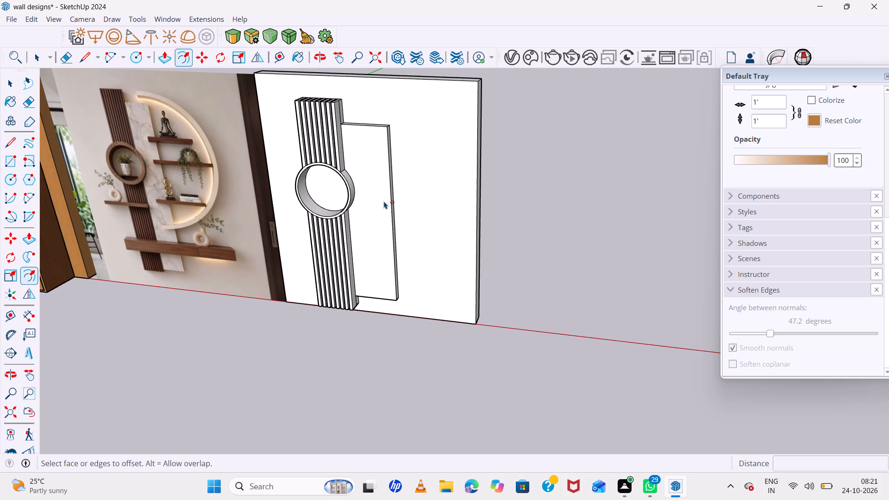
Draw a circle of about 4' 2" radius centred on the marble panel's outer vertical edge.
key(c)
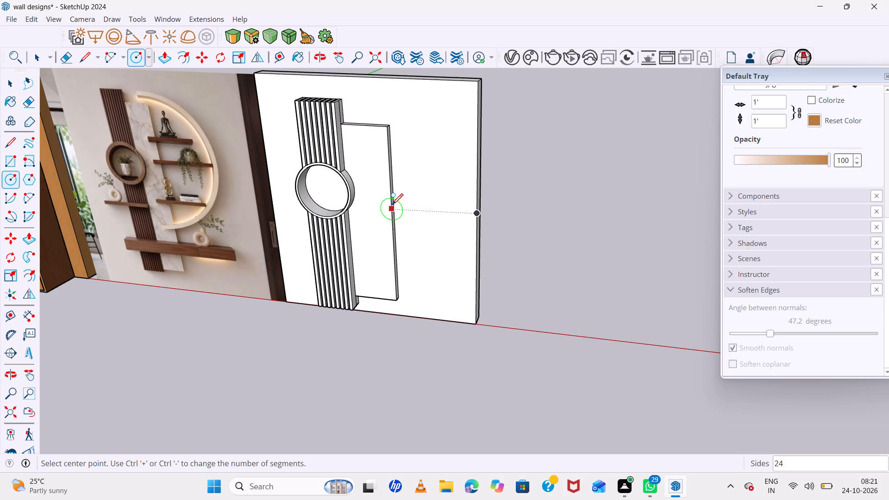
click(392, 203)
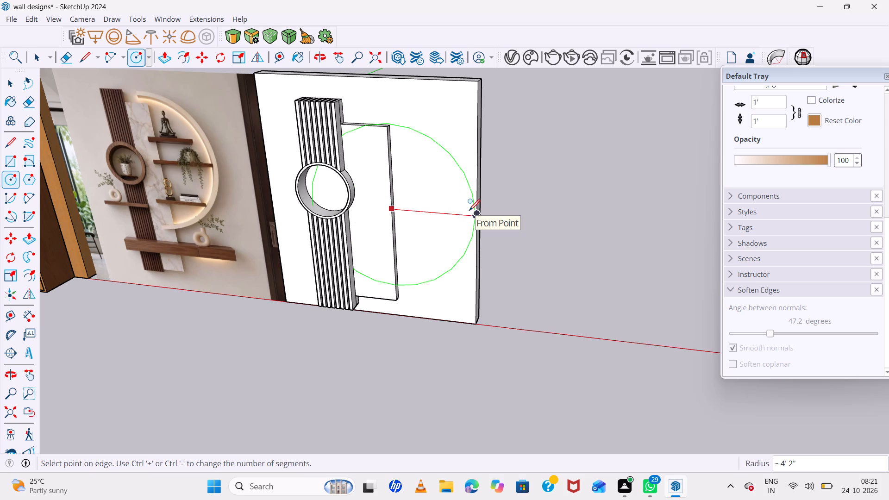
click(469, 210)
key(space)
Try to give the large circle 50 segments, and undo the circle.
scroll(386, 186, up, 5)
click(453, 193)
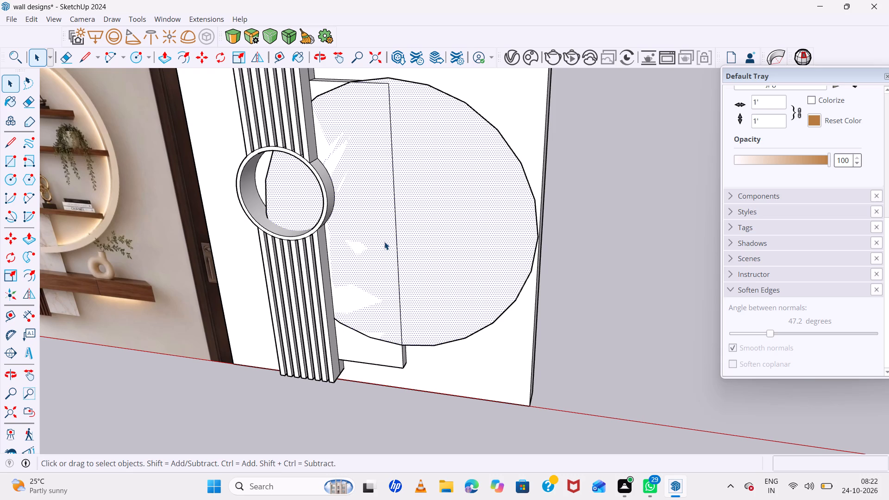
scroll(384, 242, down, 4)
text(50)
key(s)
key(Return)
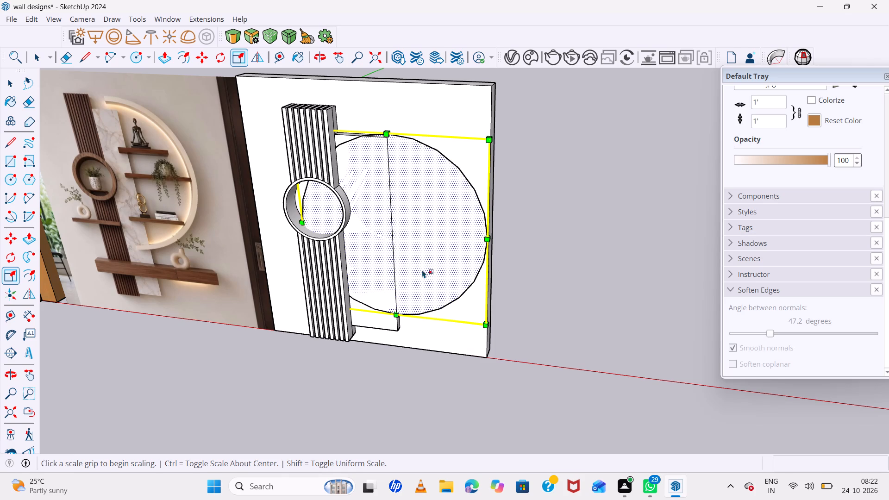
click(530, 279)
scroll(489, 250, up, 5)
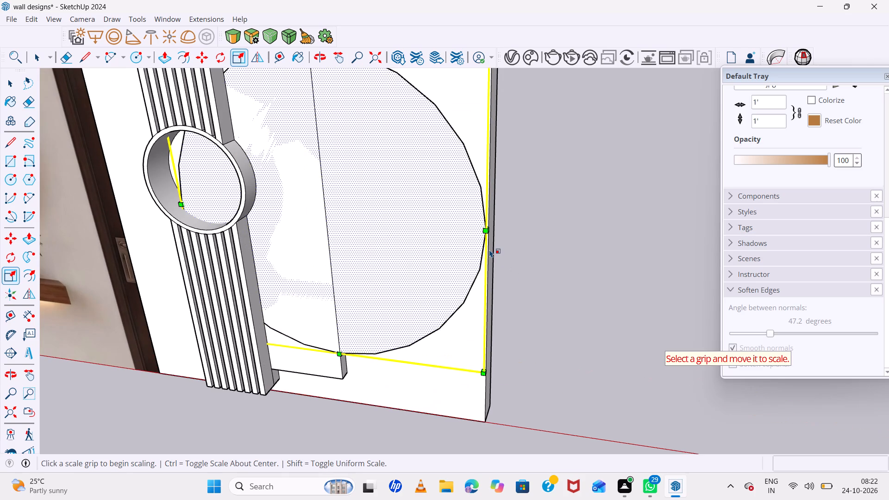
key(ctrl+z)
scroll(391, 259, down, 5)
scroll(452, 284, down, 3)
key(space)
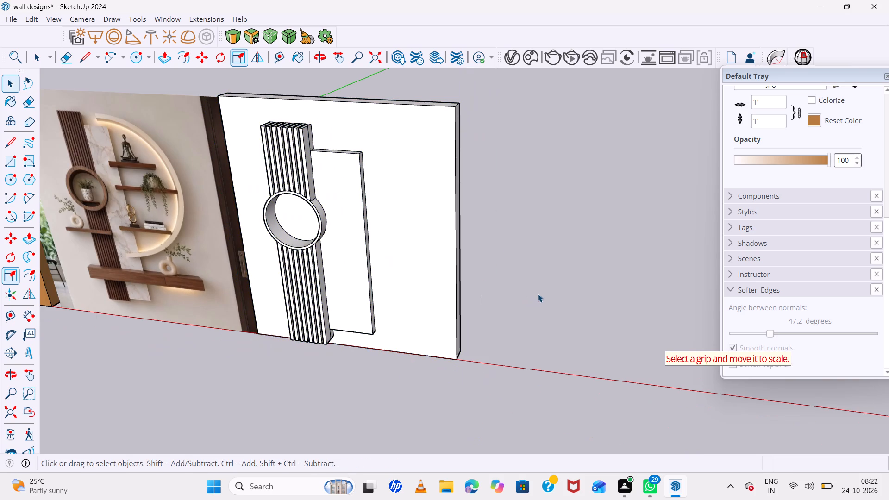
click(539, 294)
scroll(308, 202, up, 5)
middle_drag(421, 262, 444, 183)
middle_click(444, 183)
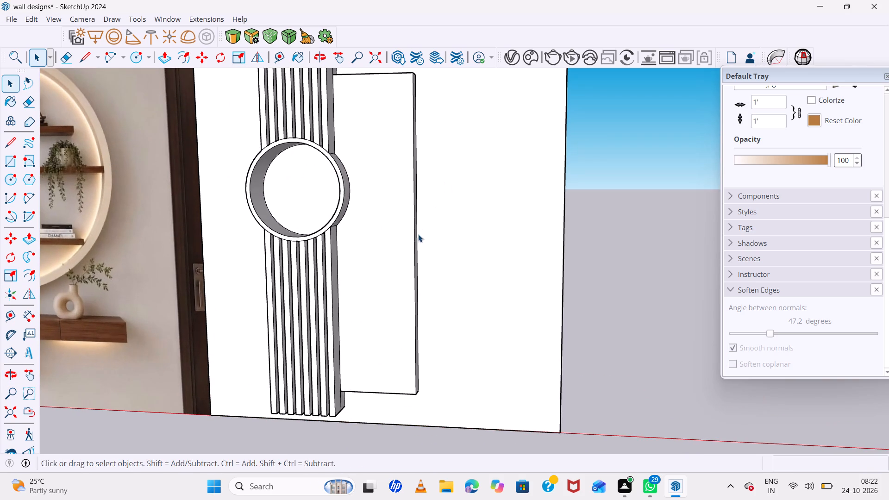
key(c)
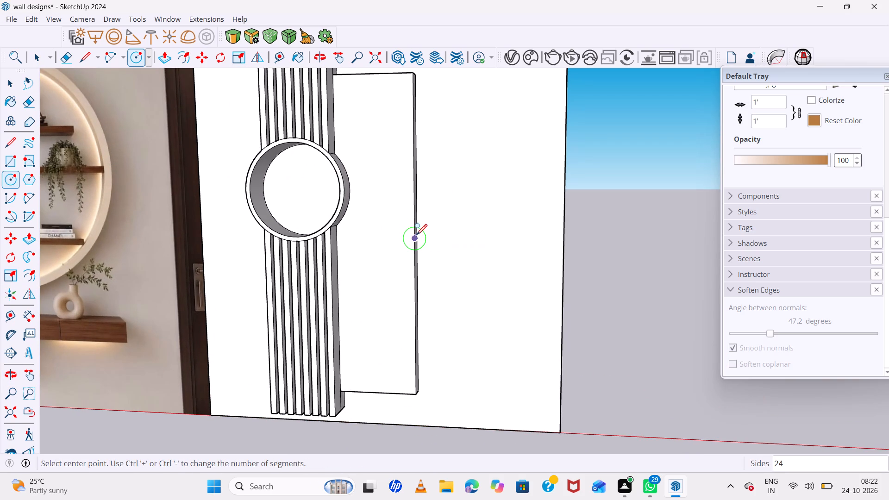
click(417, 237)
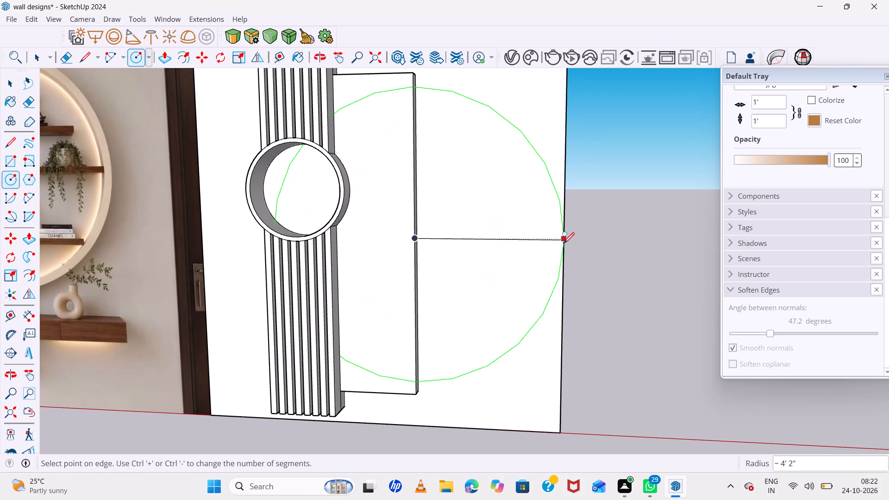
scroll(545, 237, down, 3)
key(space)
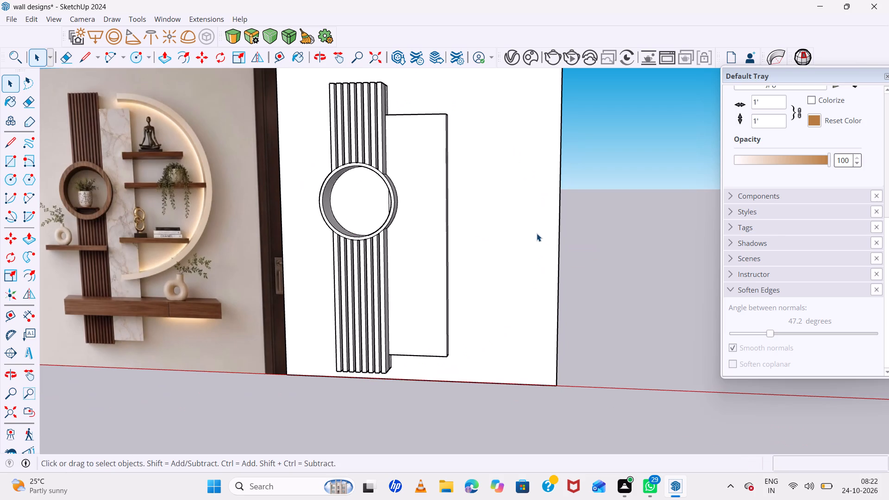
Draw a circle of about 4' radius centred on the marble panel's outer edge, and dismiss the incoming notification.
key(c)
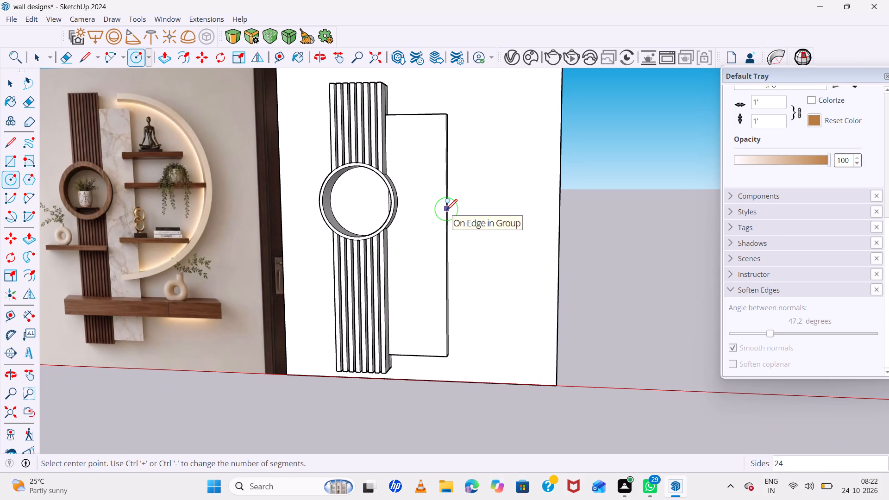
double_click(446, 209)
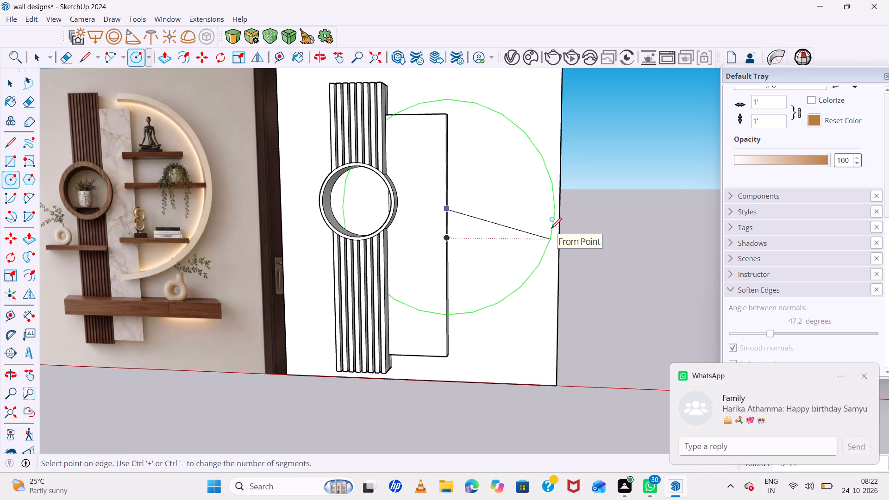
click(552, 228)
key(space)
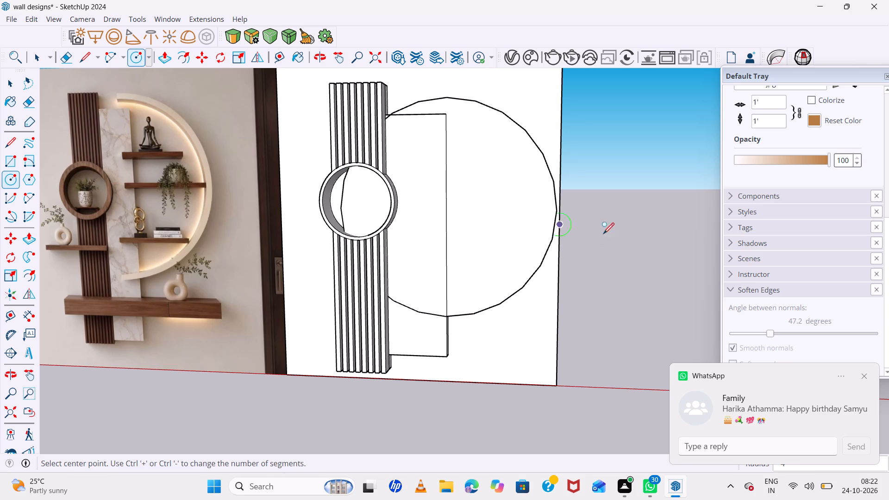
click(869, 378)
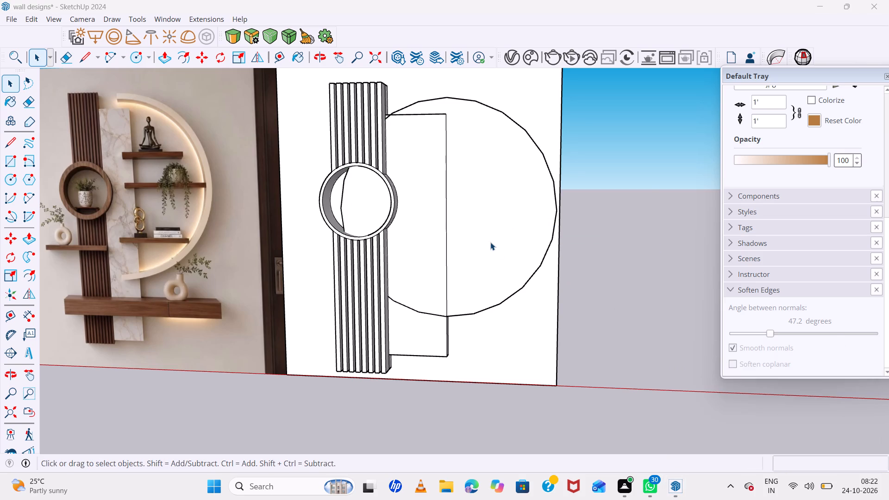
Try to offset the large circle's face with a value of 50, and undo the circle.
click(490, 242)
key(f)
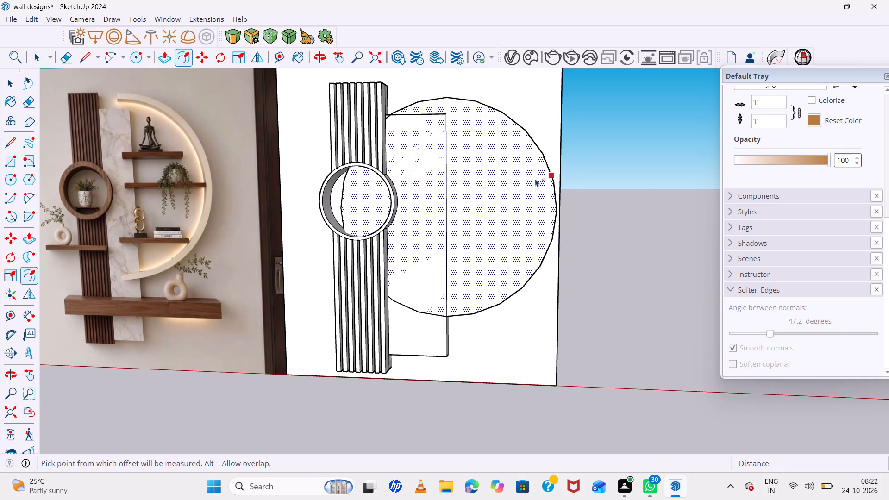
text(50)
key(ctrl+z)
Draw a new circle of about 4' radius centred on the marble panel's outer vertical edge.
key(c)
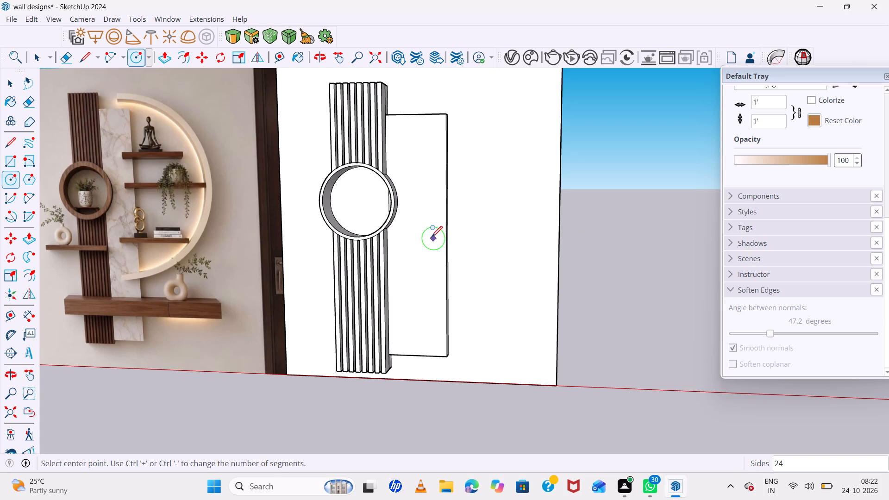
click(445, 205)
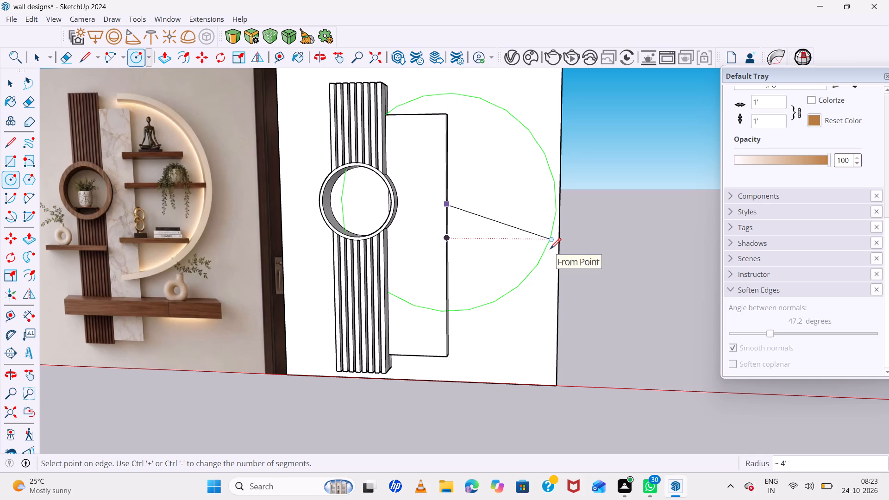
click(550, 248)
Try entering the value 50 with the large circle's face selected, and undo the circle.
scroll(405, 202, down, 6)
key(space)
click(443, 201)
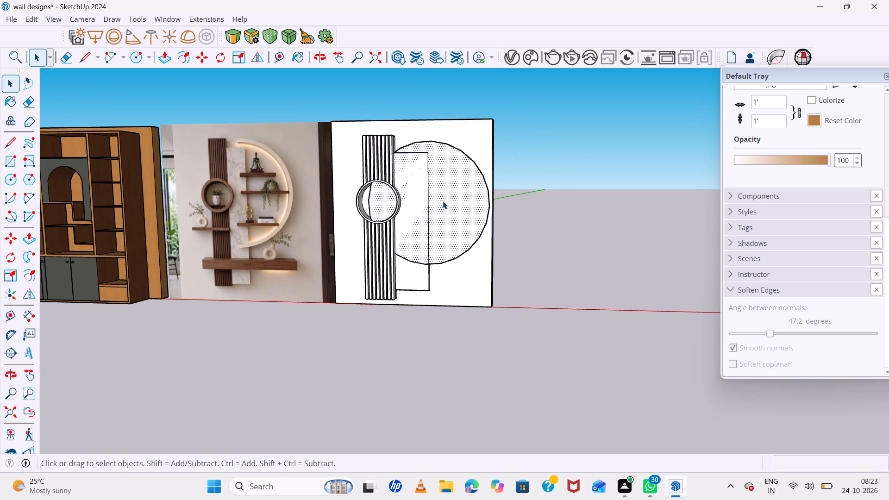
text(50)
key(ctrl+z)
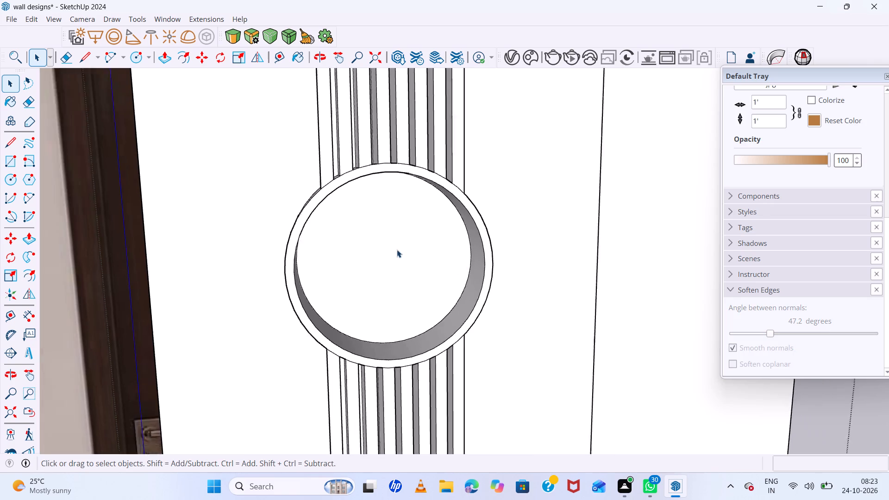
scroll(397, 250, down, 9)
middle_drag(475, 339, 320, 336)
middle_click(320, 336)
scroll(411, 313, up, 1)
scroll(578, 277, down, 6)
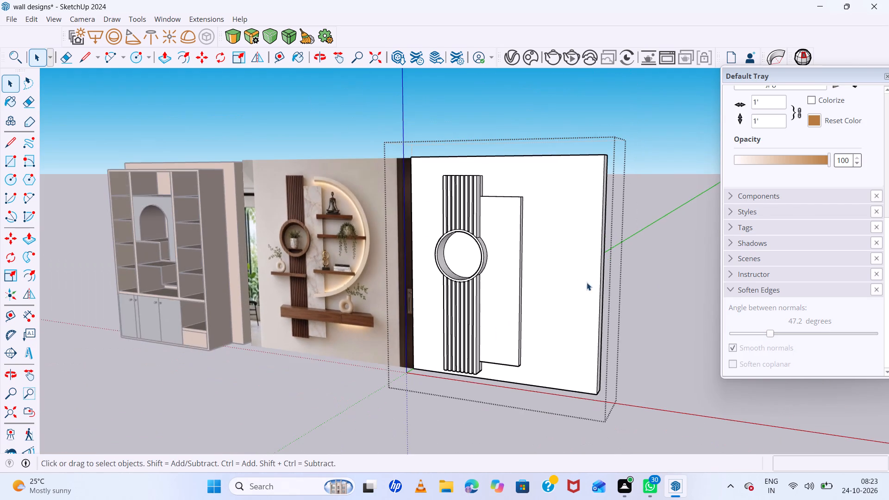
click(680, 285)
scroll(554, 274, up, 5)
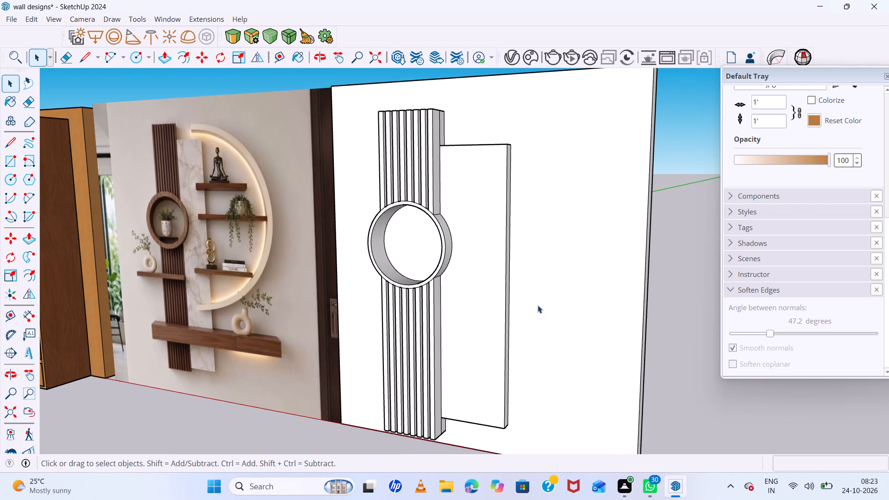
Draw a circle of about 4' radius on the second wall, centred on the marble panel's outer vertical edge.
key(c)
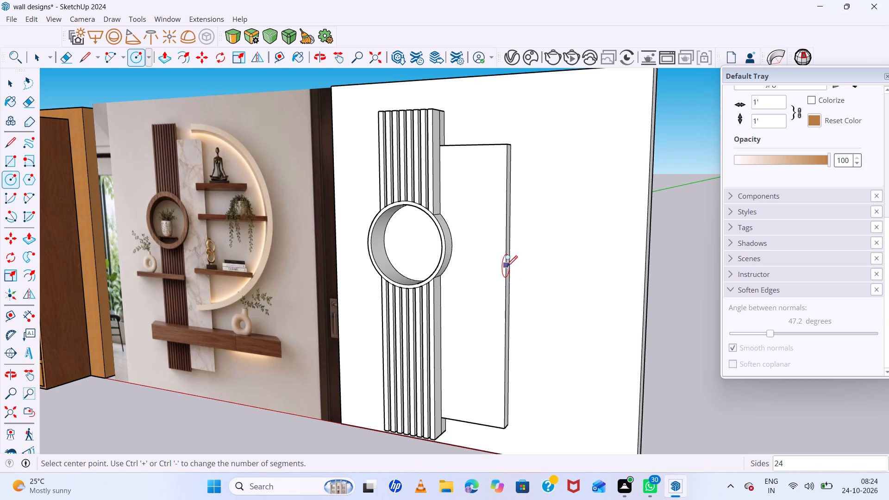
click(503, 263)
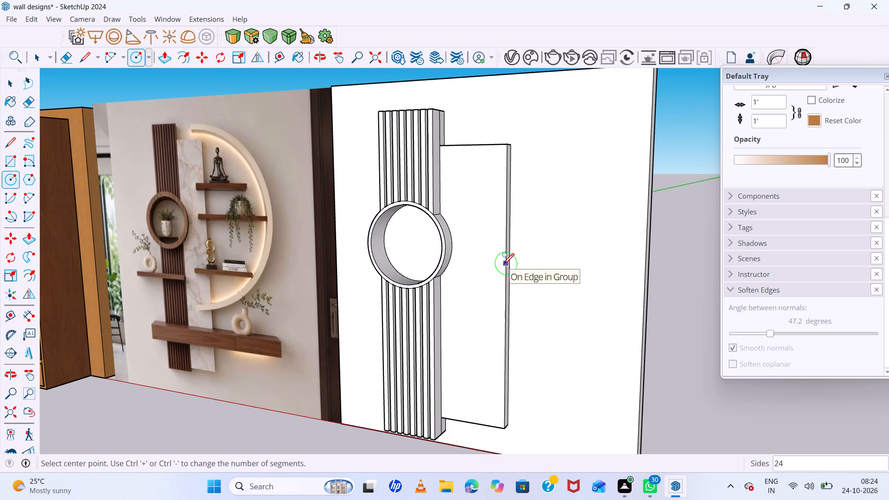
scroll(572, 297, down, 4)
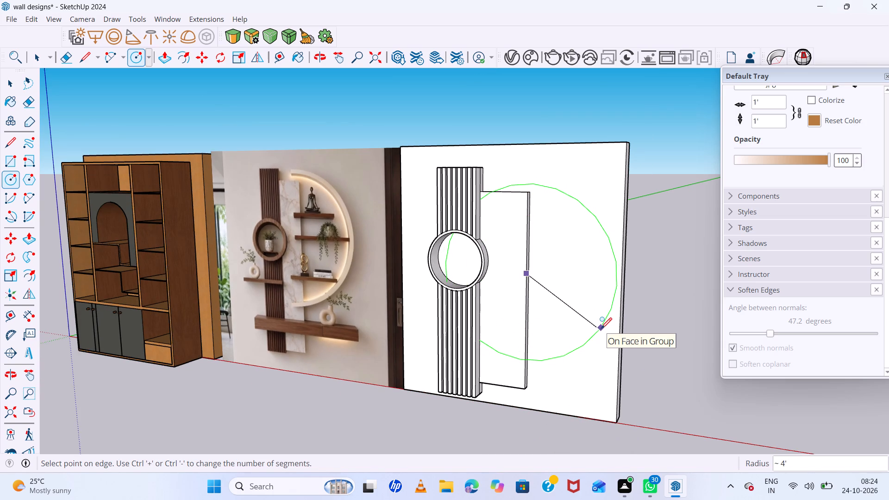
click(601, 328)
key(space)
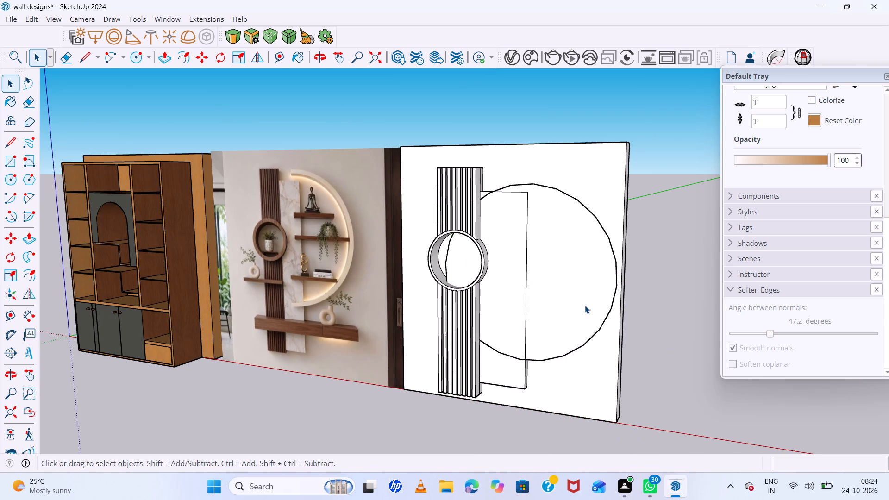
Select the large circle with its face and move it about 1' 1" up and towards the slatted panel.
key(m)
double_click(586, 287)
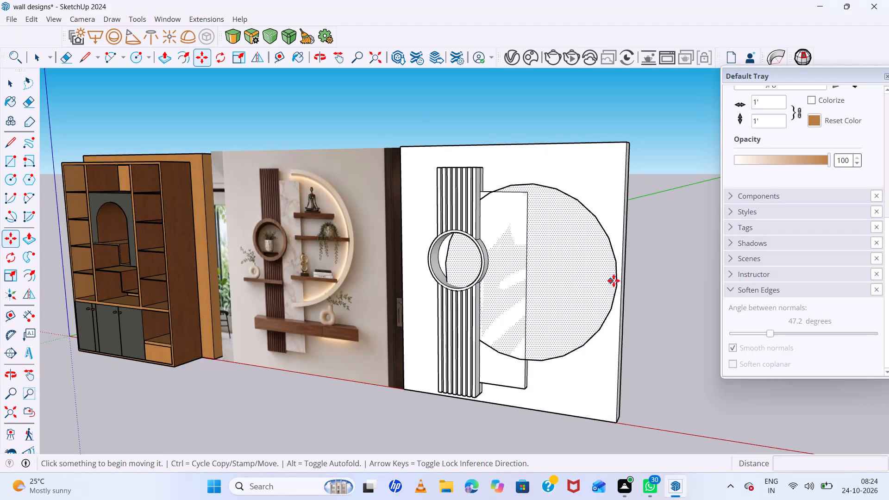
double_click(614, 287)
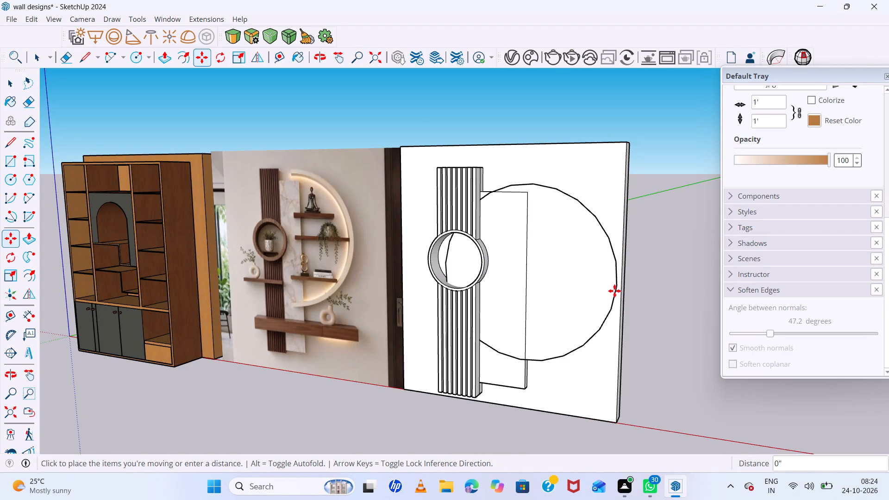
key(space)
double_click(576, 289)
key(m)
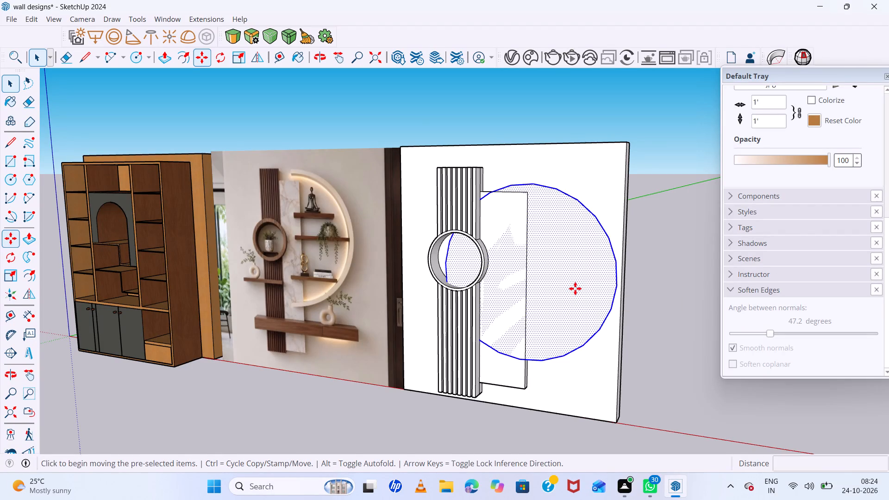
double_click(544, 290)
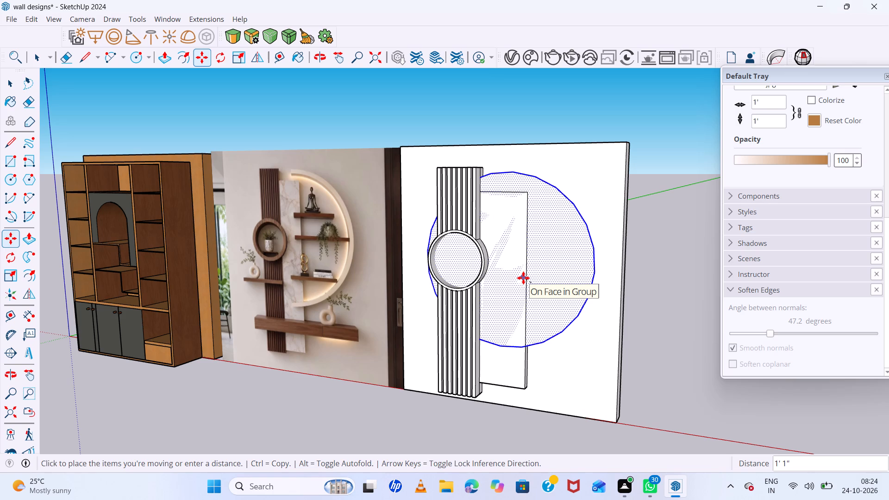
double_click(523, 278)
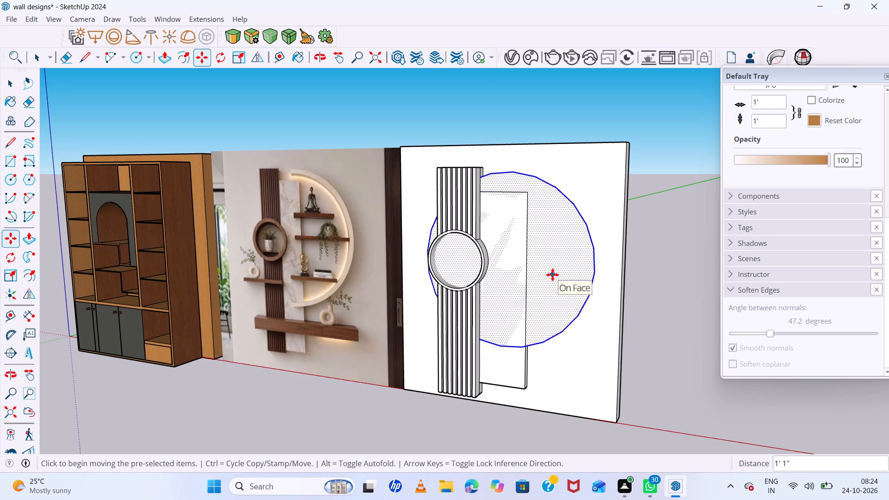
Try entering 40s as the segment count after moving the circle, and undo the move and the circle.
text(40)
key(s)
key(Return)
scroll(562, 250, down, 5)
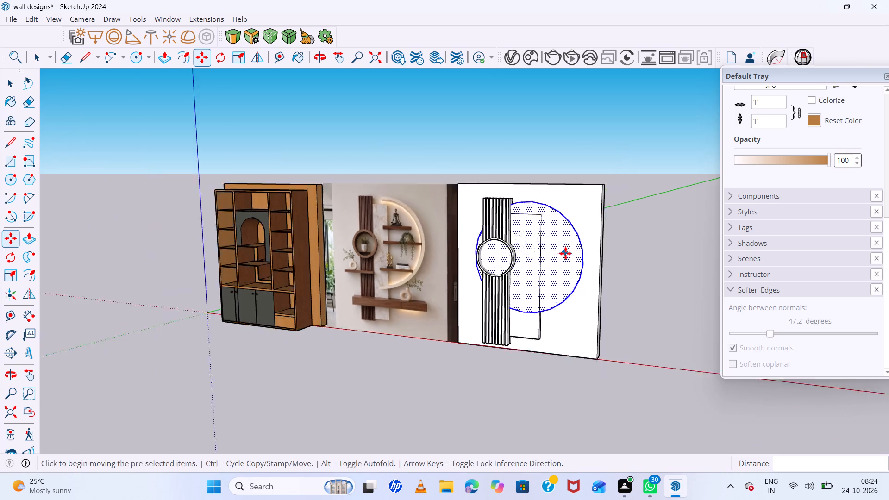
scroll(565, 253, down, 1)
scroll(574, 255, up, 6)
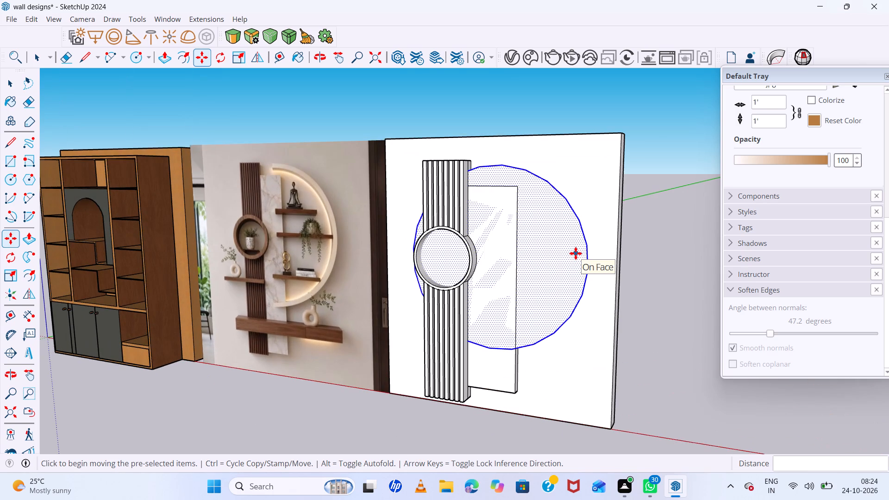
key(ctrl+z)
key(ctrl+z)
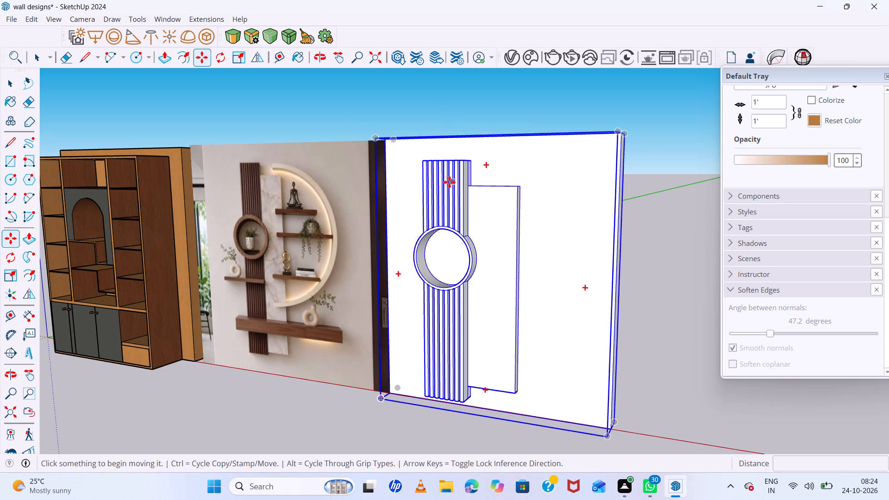
Draw a circle of about 3' 9" radius centred on the marble panel's outer vertical edge and give it 50 segments.
key(c)
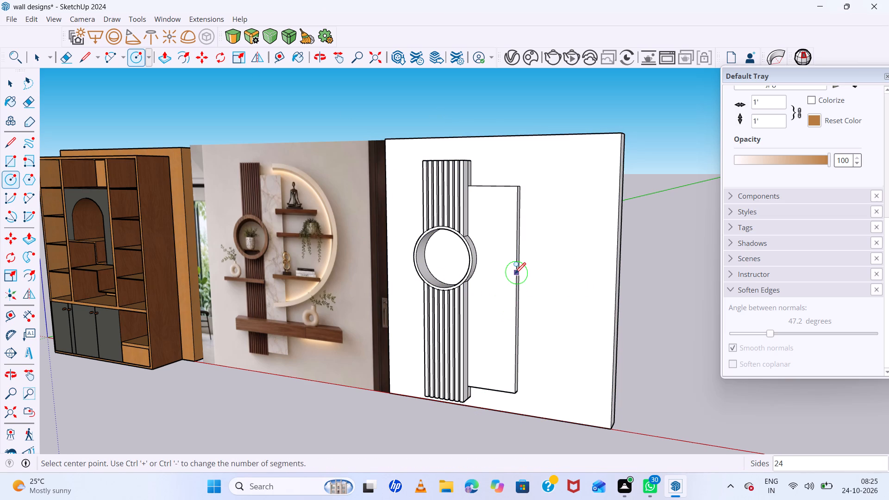
click(515, 273)
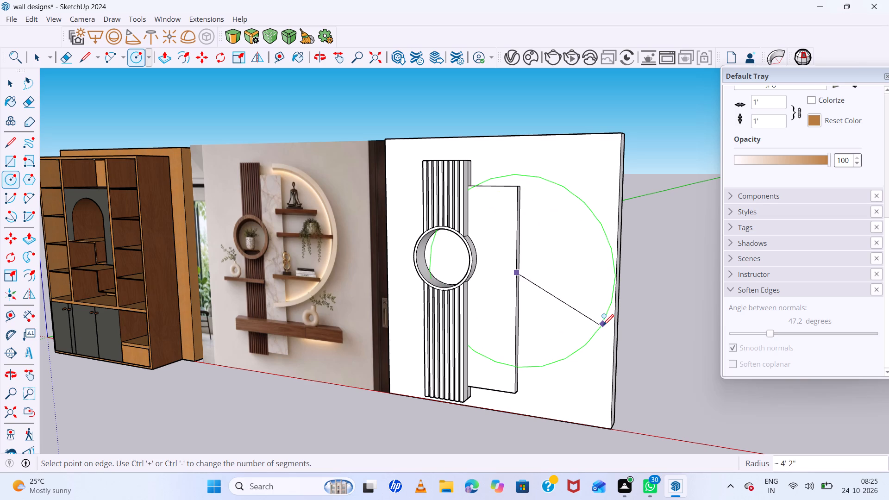
double_click(594, 321)
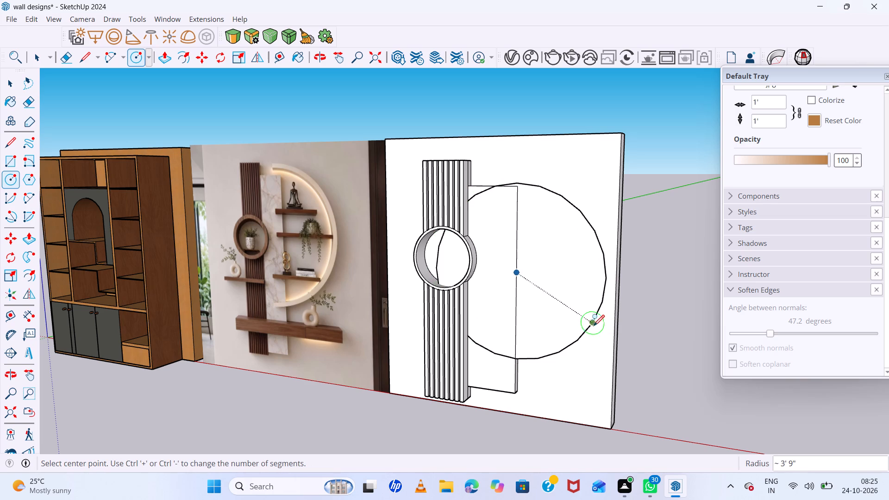
text(40)
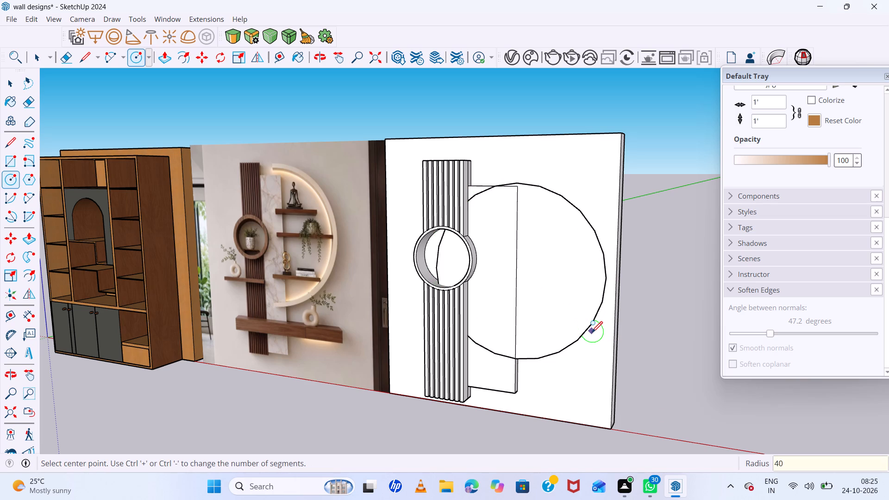
key(s)
key(Return)
text(50s)
key(Return)
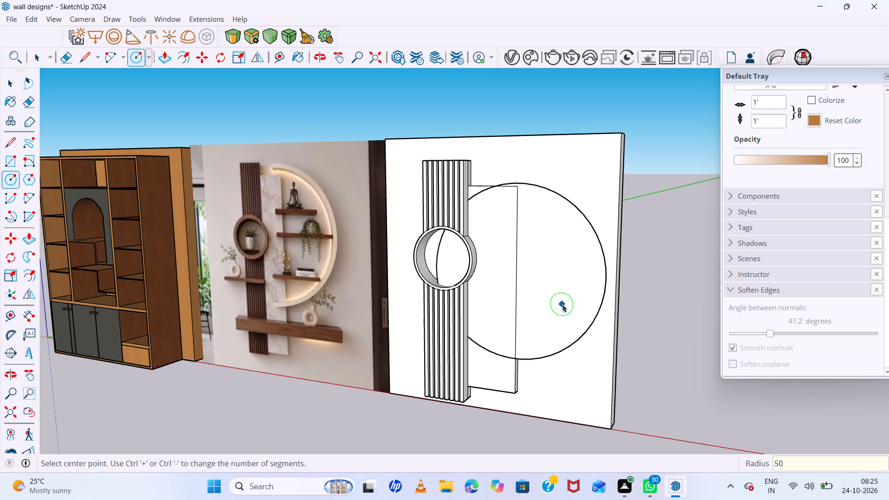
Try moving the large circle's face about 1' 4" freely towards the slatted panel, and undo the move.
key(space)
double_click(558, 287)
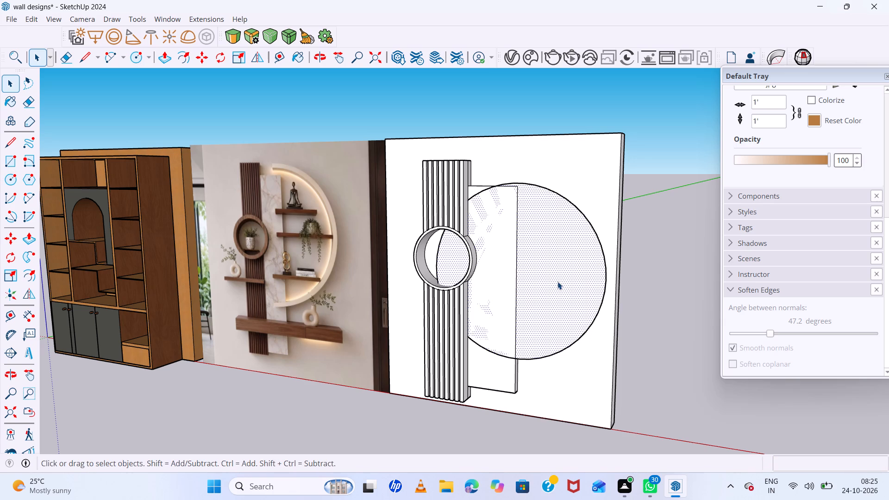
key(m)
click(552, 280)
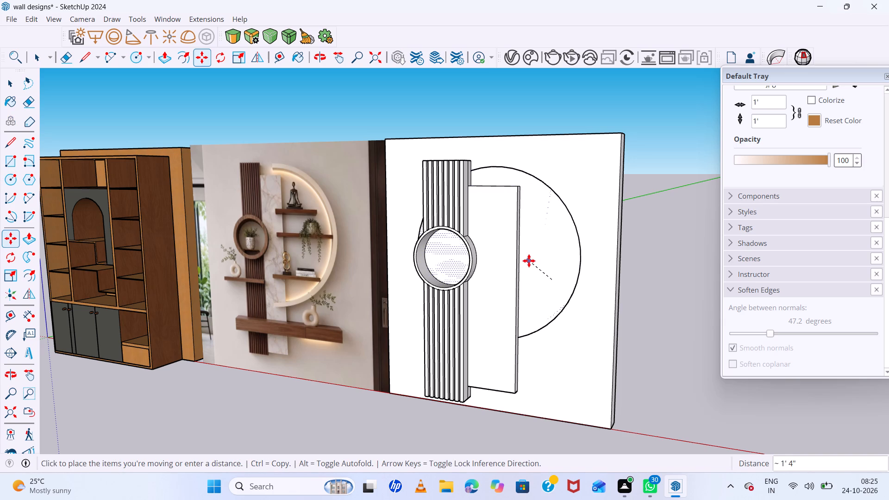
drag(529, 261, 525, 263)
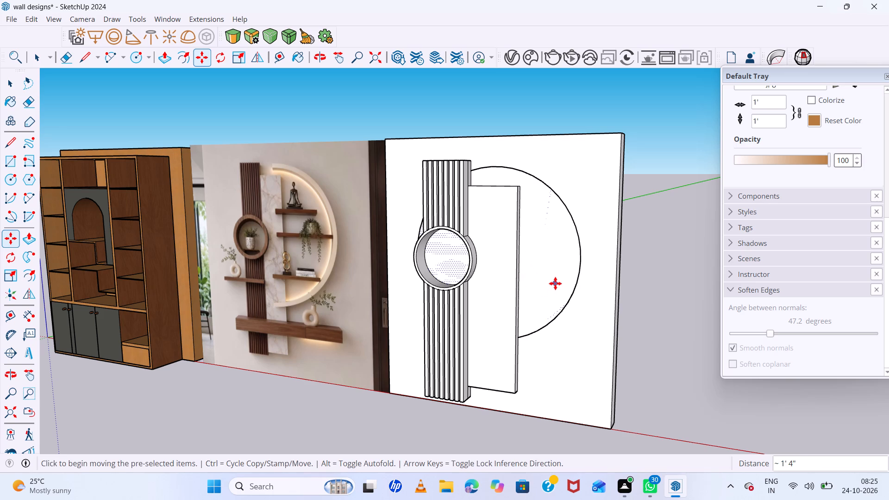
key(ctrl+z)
Reposition the large circle by moving it about 1' 4" towards the slats, about 10" up, and about 1' back along the red axis.
double_click(555, 283)
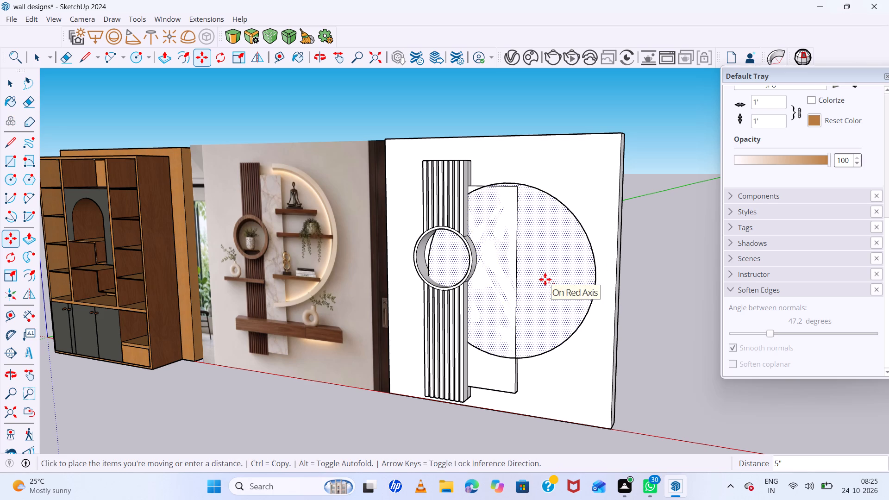
key(Left)
key(Right)
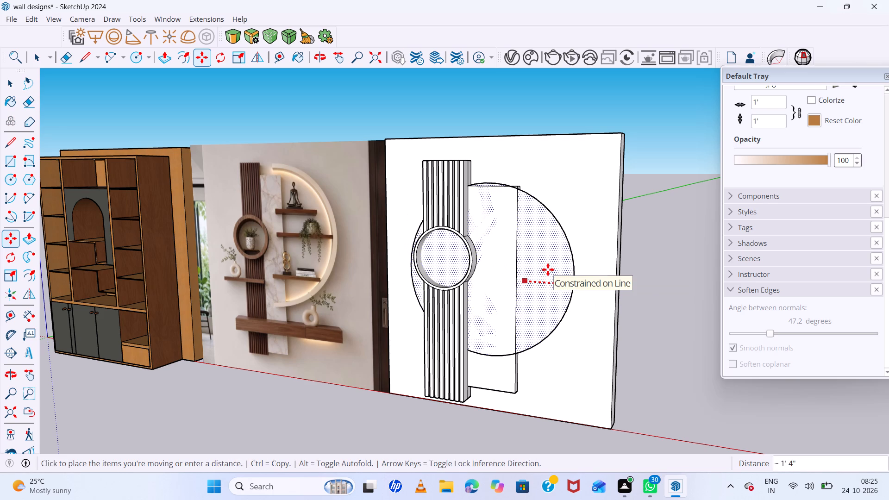
click(548, 269)
key(Up)
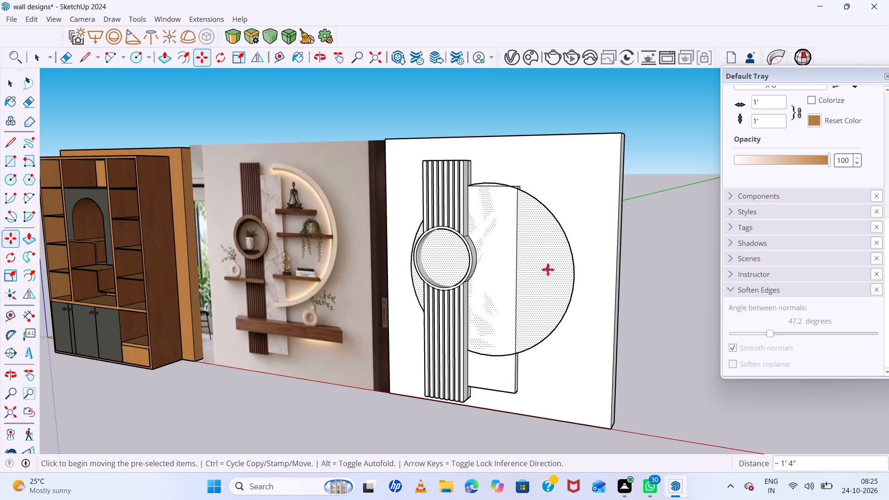
double_click(548, 269)
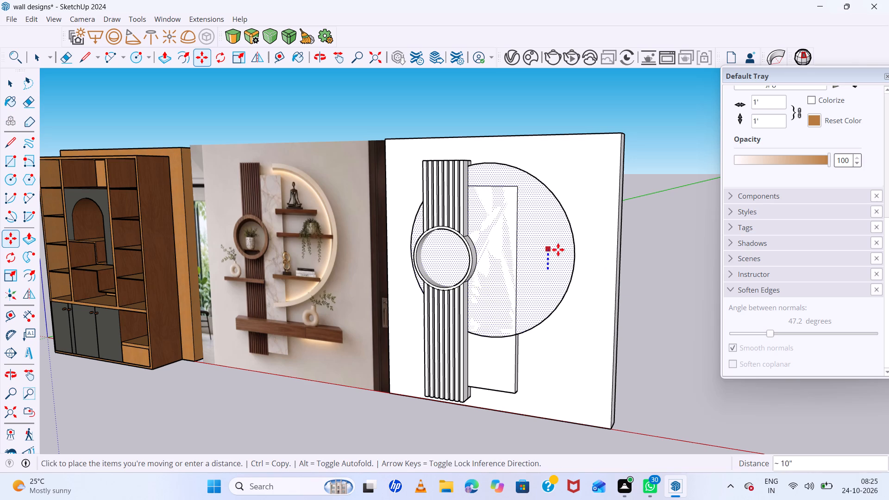
click(563, 250)
key(Right)
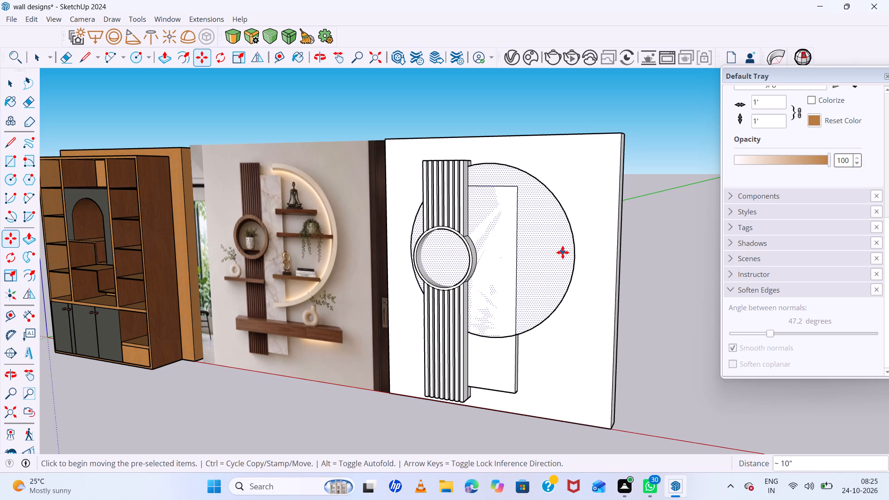
click(563, 252)
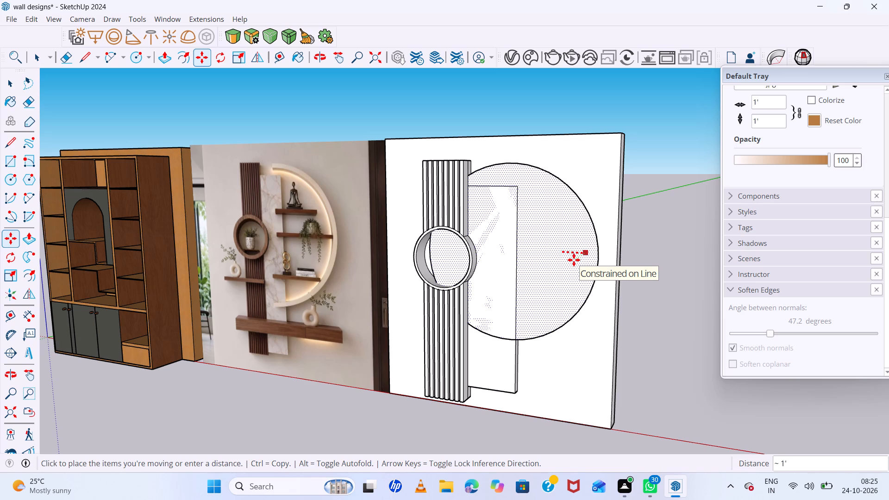
click(574, 260)
Offset the large circle's edge about 4" inward to outline the lit ring frame.
key(space)
key(f)
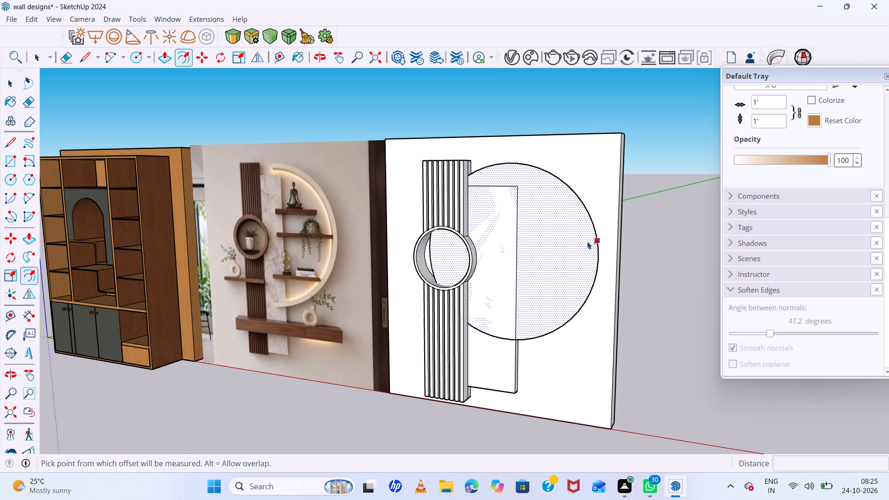
double_click(593, 237)
key(ctrl+z)
click(593, 231)
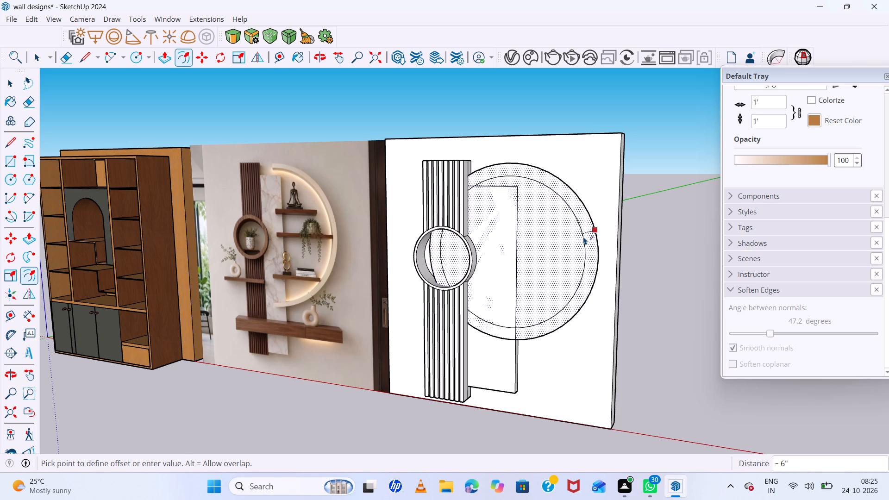
double_click(588, 236)
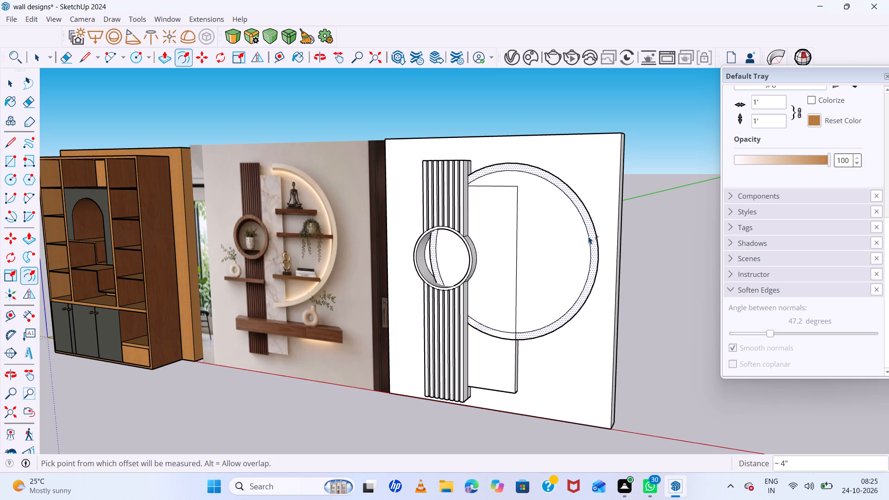
key(space)
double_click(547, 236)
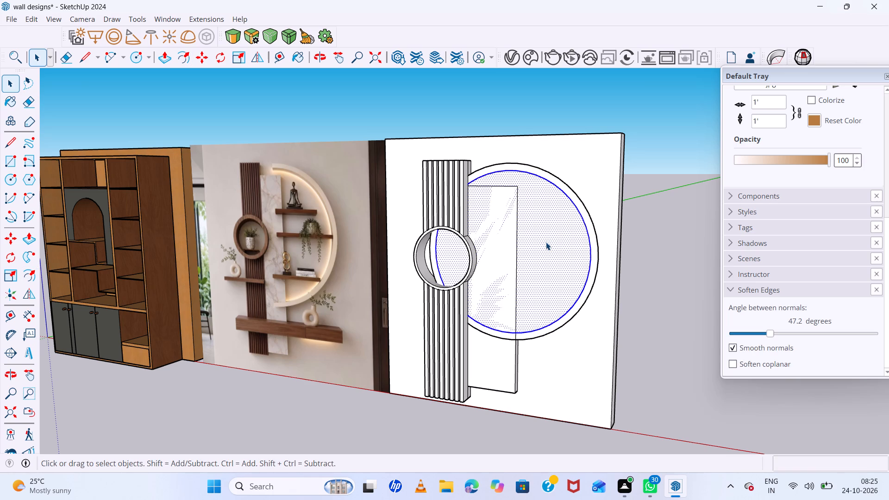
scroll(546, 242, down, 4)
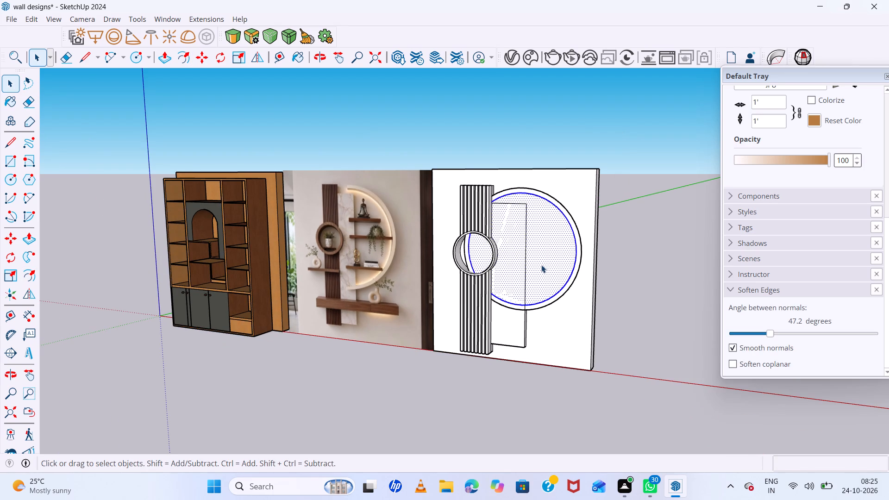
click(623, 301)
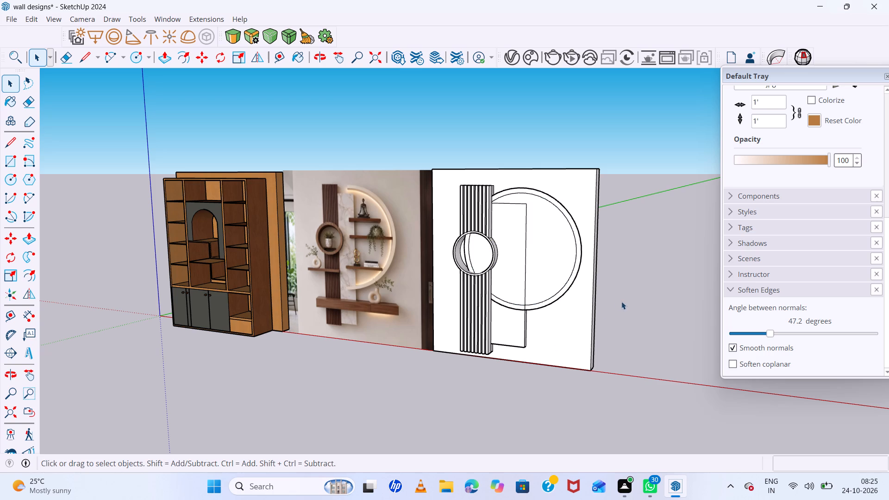
Draw a short line across the large ring at its topmost point, joining its inner and outer edges.
click(549, 264)
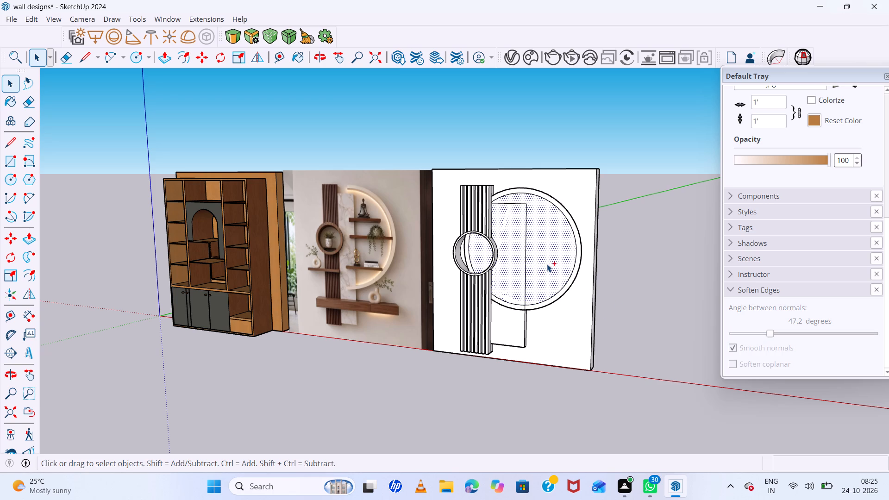
scroll(518, 194, up, 5)
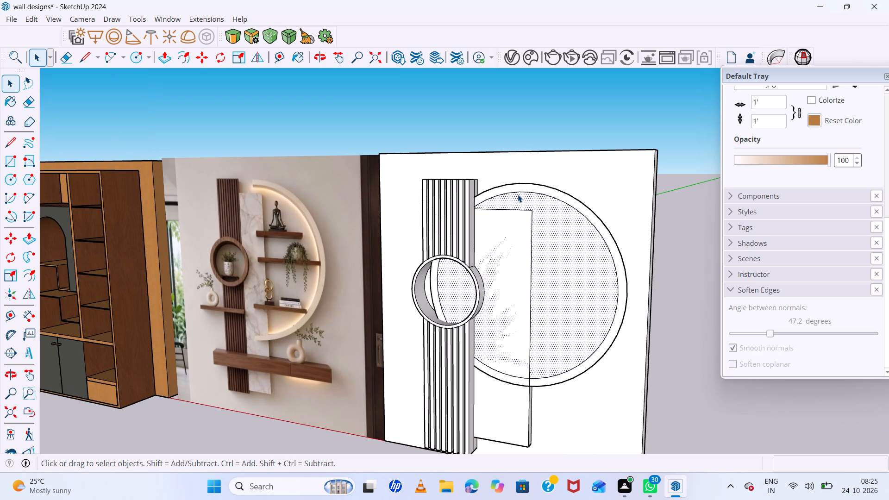
key(space)
scroll(524, 191, up, 3)
click(578, 134)
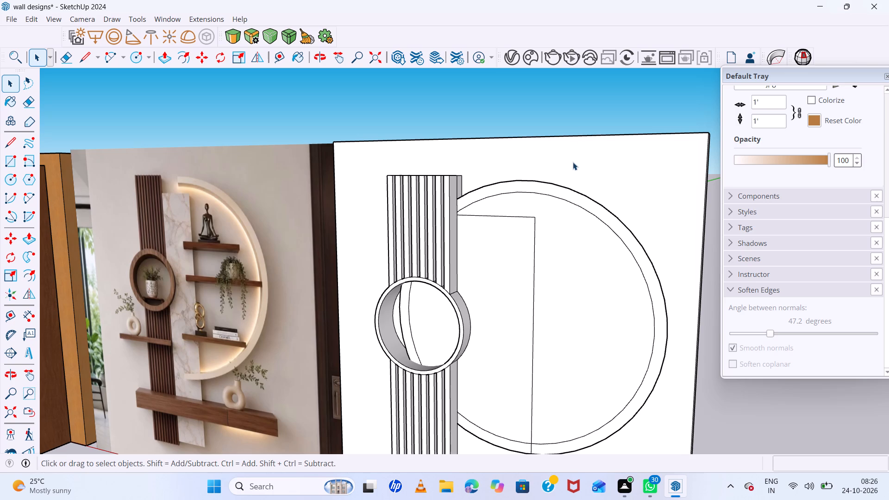
key(l)
scroll(539, 187, up, 4)
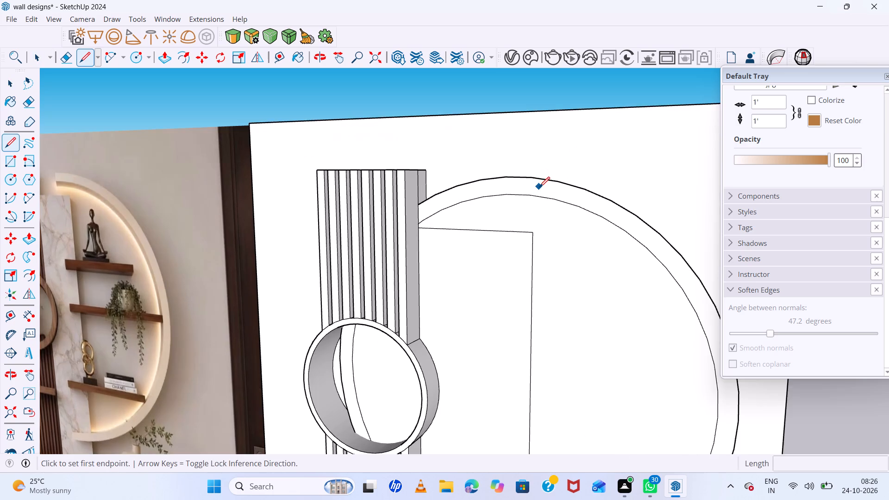
scroll(530, 194, down, 4)
scroll(545, 193, up, 4)
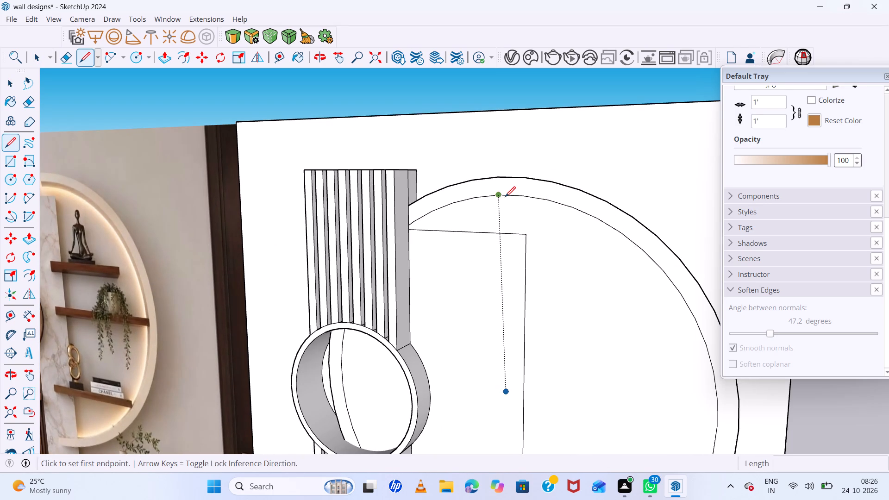
click(506, 197)
click(511, 176)
scroll(511, 176, down, 7)
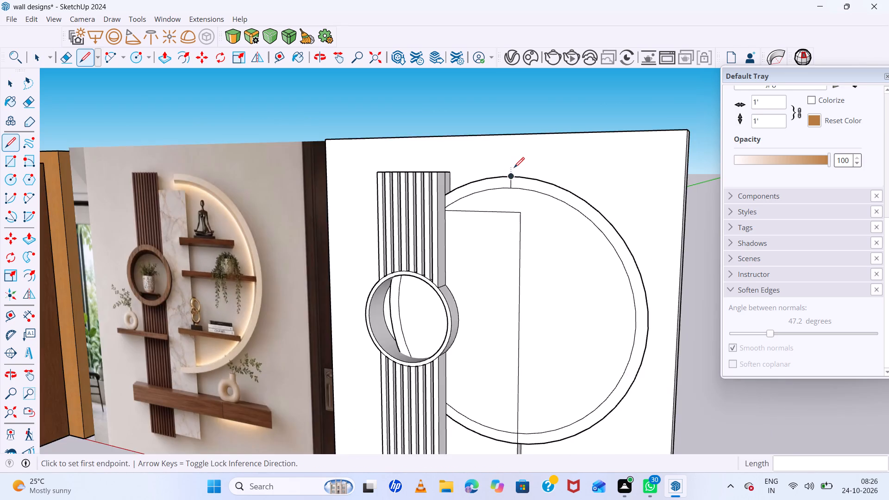
Draw a line about 4" long across the bottom of the ring, just on the slat side of the marble panel's outer edge.
scroll(514, 168, down, 8)
scroll(513, 288, up, 6)
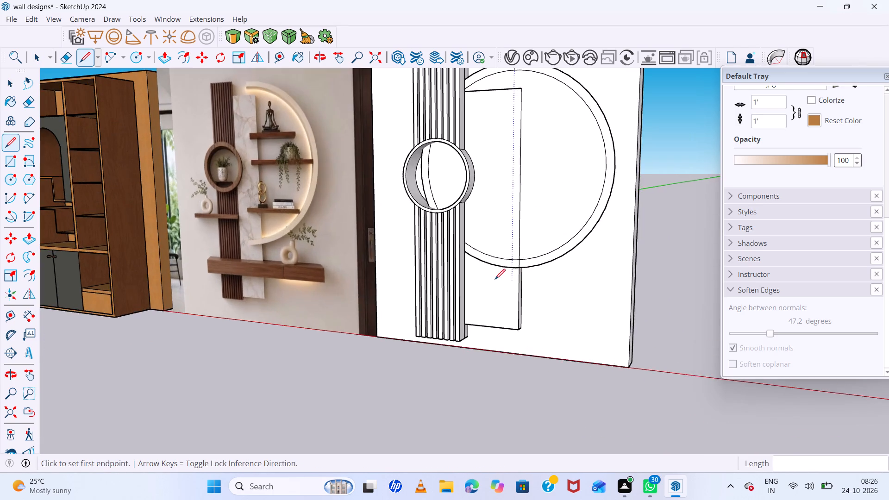
scroll(494, 278, up, 5)
double_click(491, 256)
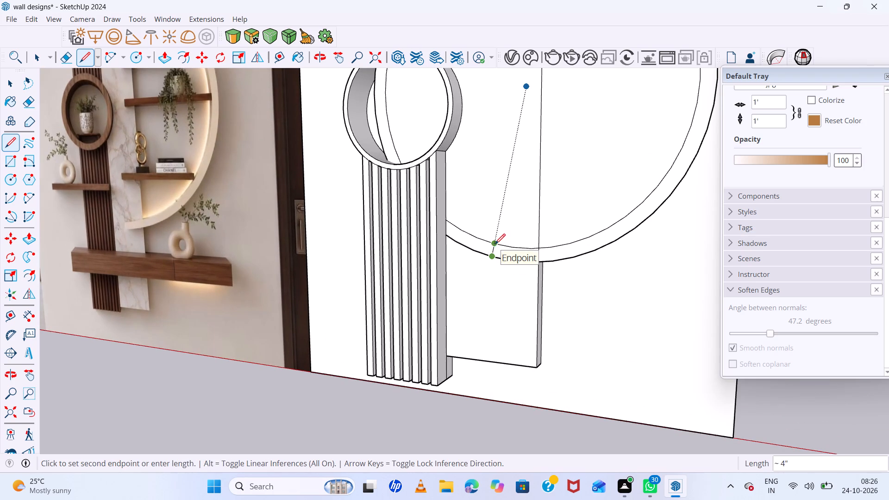
key(space)
key(l)
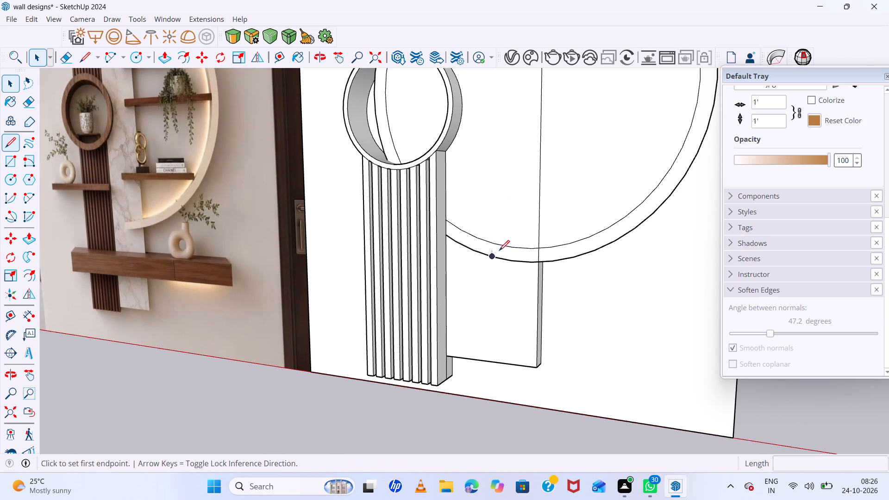
double_click(491, 256)
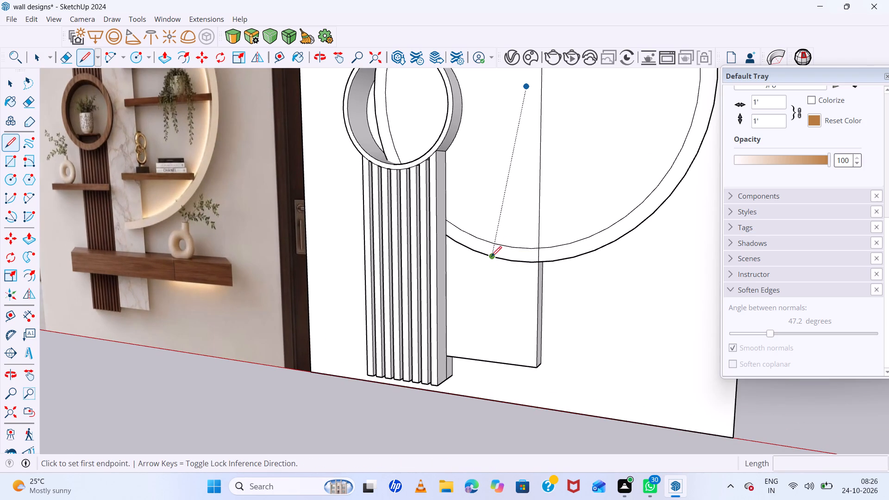
double_click(494, 245)
scroll(492, 260, down, 5)
key(space)
scroll(502, 262, down, 8)
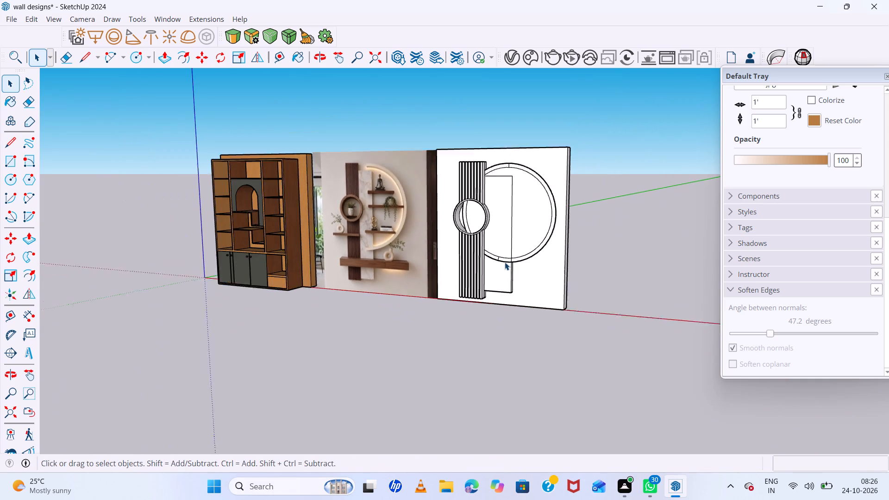
Erase the circle's inner and outer arcs on the slat side of the two cut lines, keeping only the half-round frame.
scroll(505, 262, down, 6)
scroll(508, 213, up, 2)
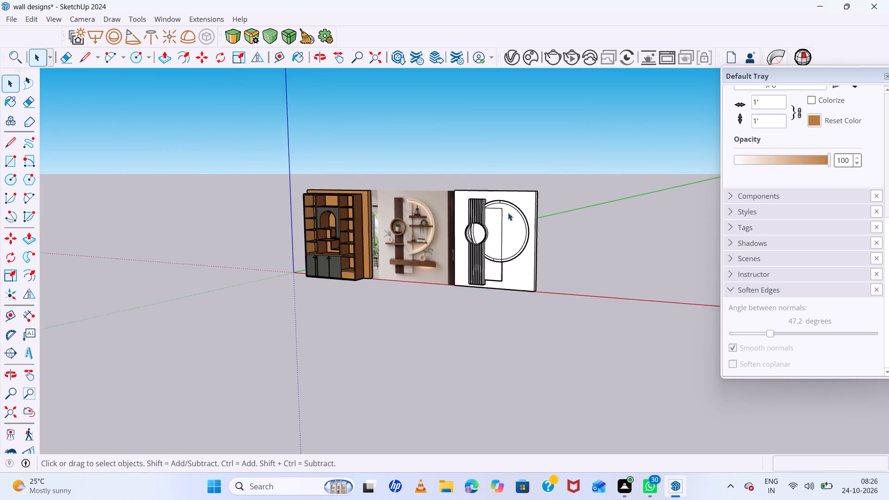
scroll(508, 212, up, 12)
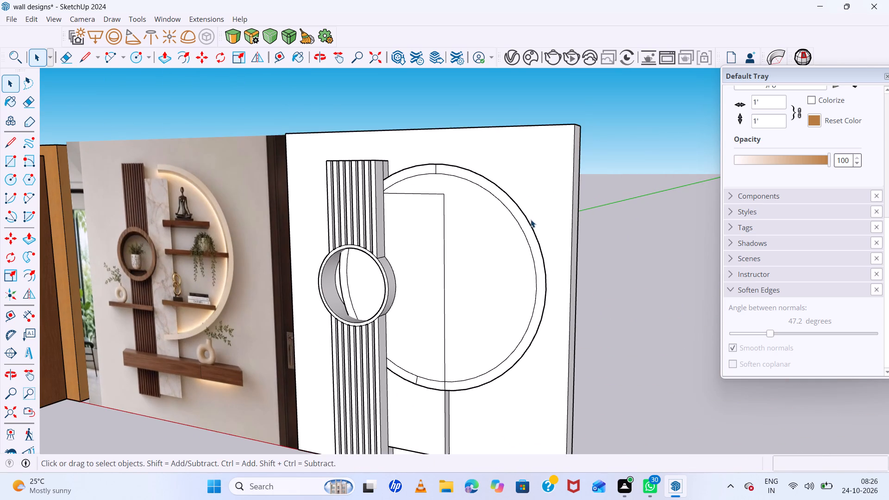
key(e)
double_click(419, 178)
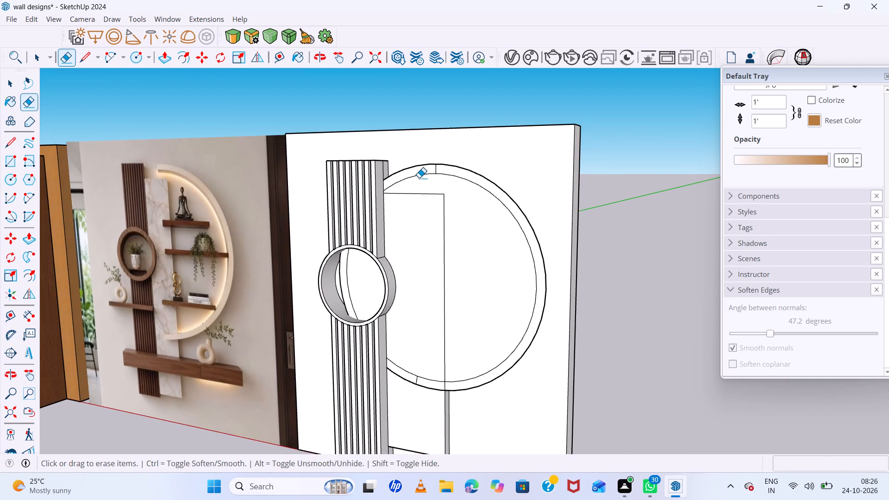
double_click(420, 175)
click(422, 169)
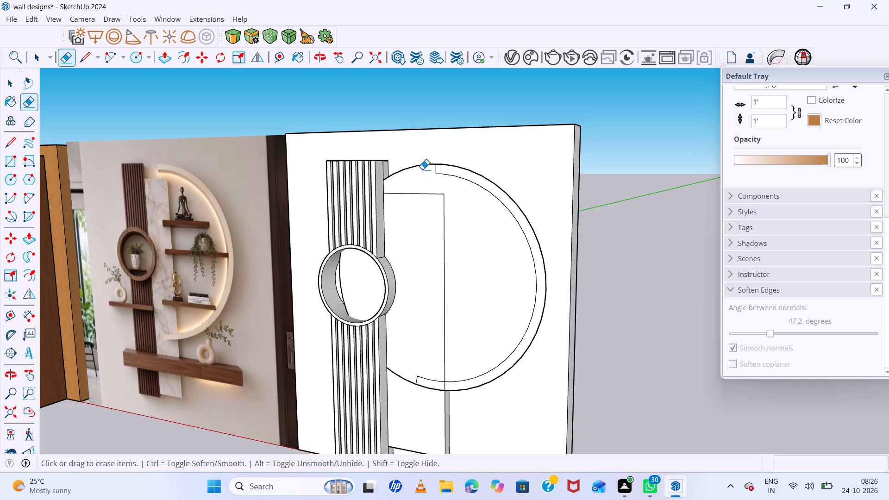
click(424, 166)
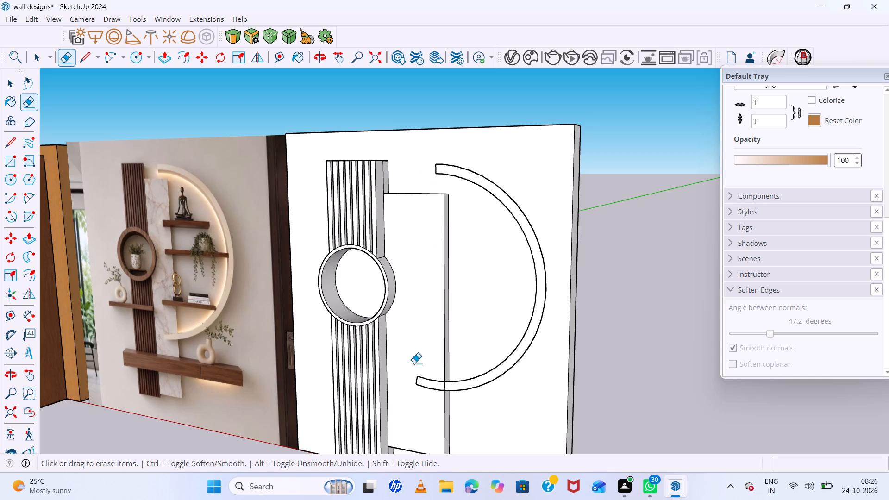
Extrude the half-round frame's face 4" back towards the wall.
scroll(415, 362, down, 4)
middle_drag(415, 362, 392, 402)
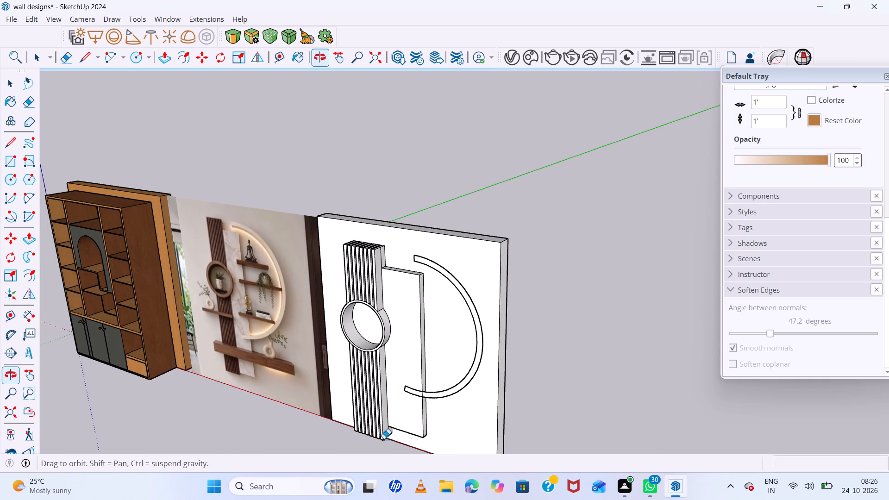
scroll(472, 293, up, 5)
scroll(428, 303, up, 5)
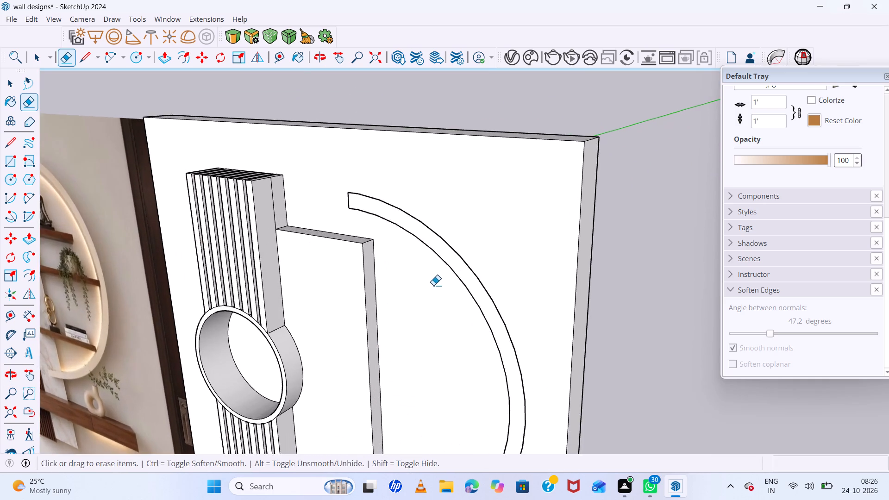
middle_drag(428, 287, 281, 412)
scroll(435, 226, up, 2)
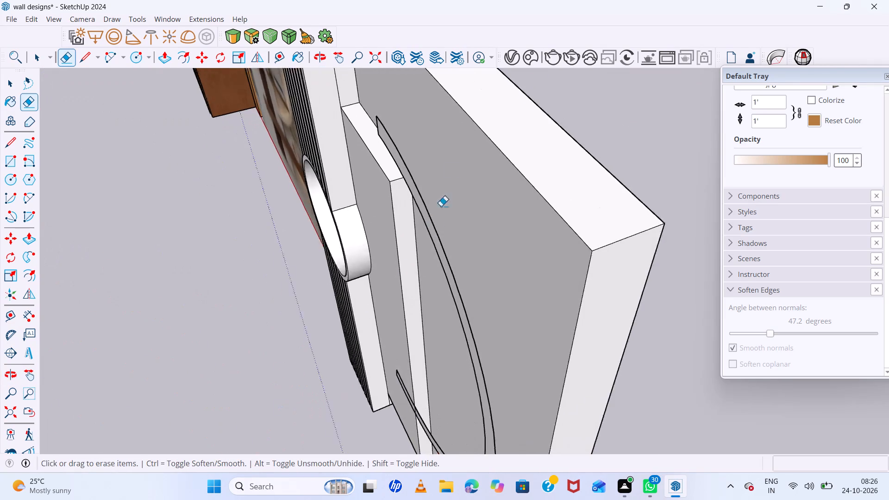
scroll(441, 206, up, 9)
middle_drag(352, 139, 326, 194)
key(space)
click(372, 164)
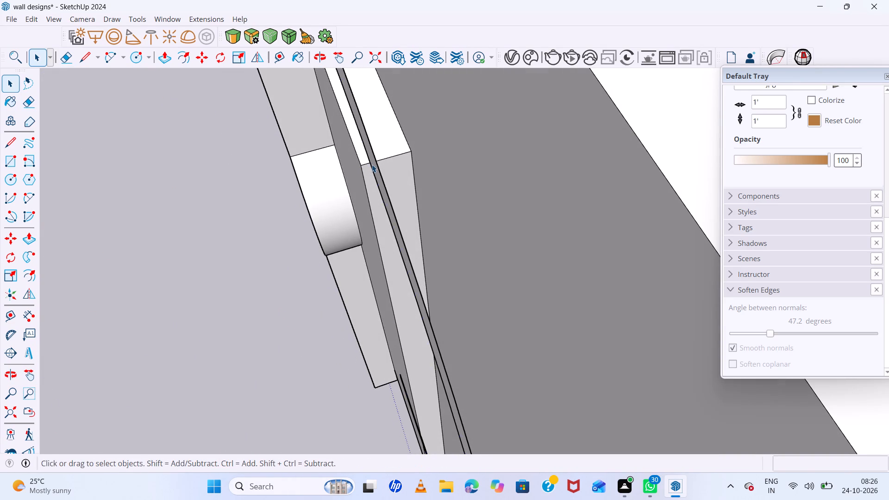
double_click(377, 167)
click(375, 174)
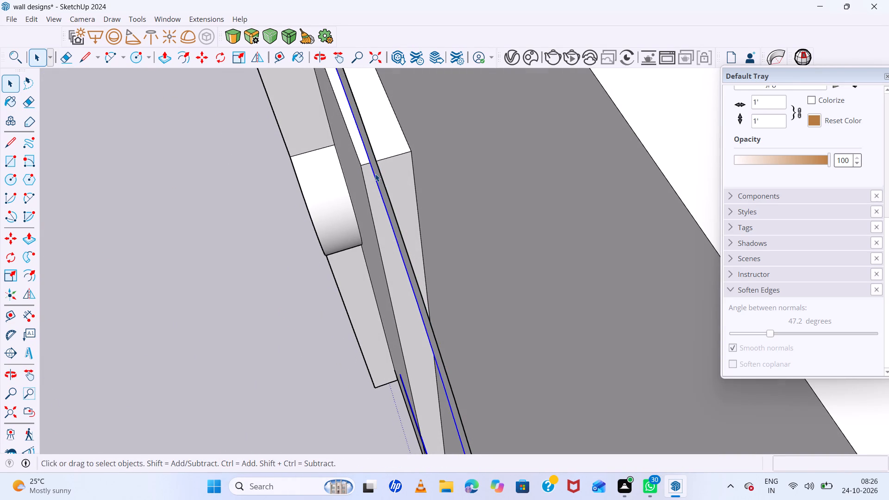
scroll(376, 177, up, 4)
middle_drag(377, 181, 448, 162)
middle_click(448, 162)
click(380, 211)
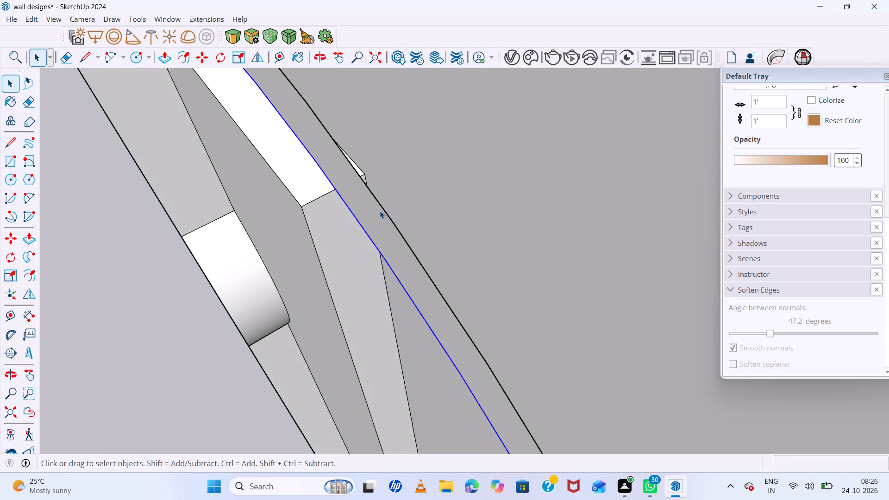
key(p)
click(380, 211)
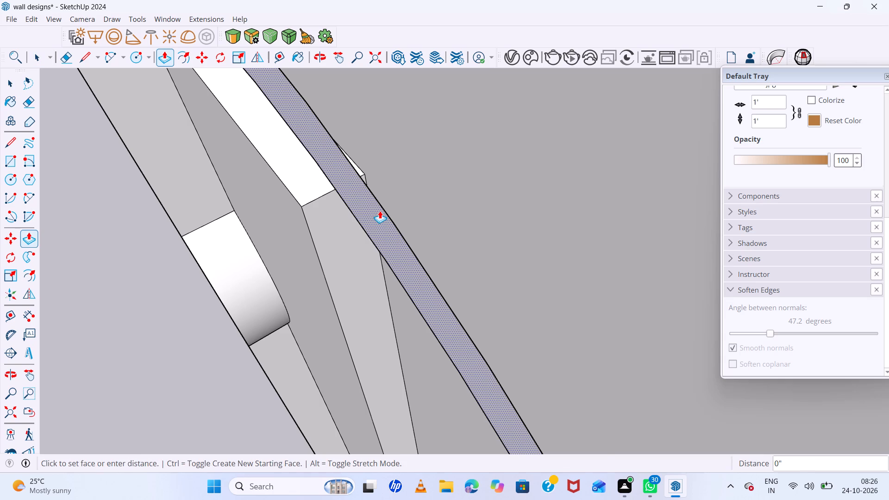
click(529, 163)
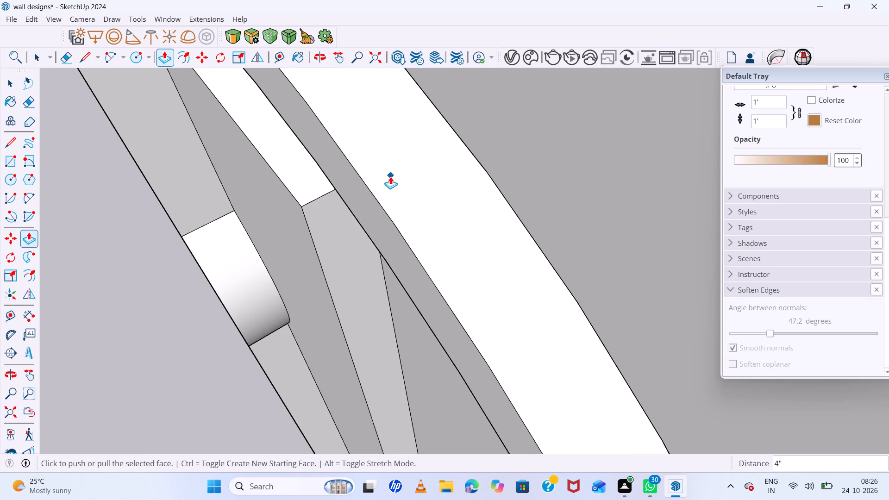
scroll(389, 178, down, 19)
middle_drag(433, 281, 629, 152)
middle_click(630, 150)
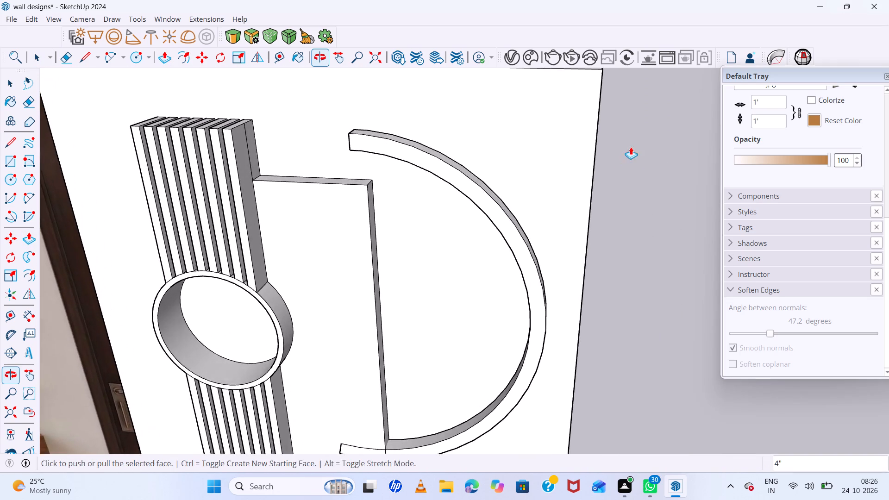
Examine where the lower end of the half-round frame crosses the marble panel's outer edge.
scroll(605, 150, up, 1)
scroll(390, 203, down, 13)
middle_drag(421, 334, 433, 290)
scroll(378, 307, up, 9)
key(space)
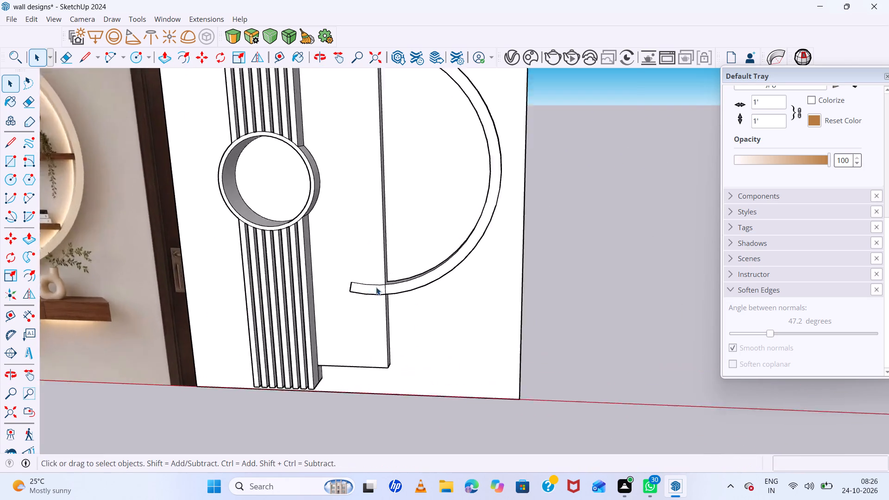
scroll(376, 287, up, 10)
middle_click(405, 289)
middle_click(401, 291)
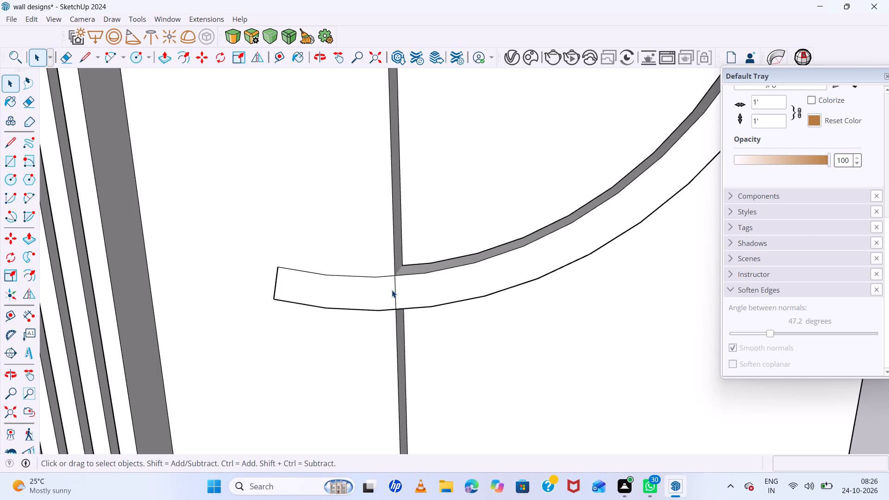
double_click(396, 289)
click(395, 291)
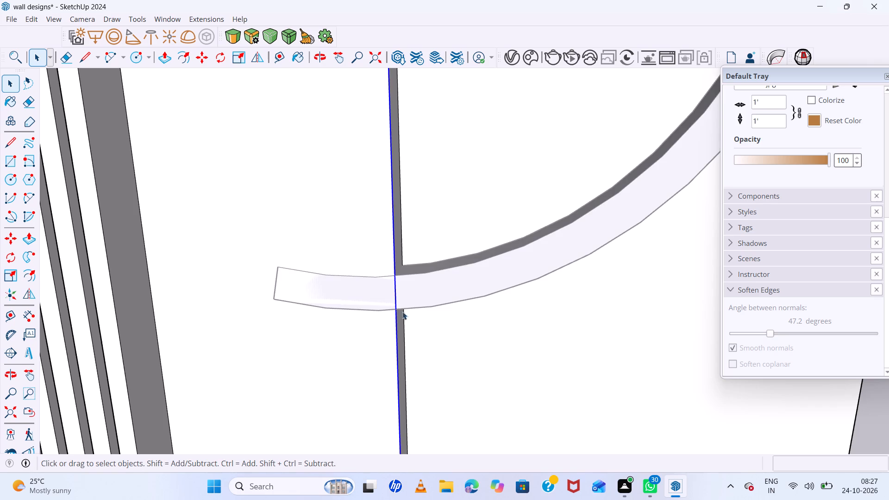
scroll(411, 322, down, 17)
key(space)
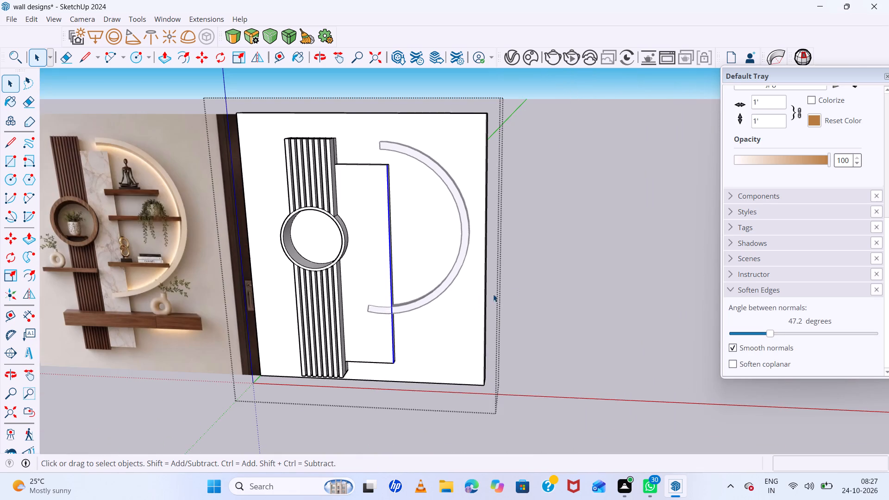
double_click(542, 285)
Pull the half-round frame's front face 2" outward, in front of the marble panel.
scroll(437, 297, up, 6)
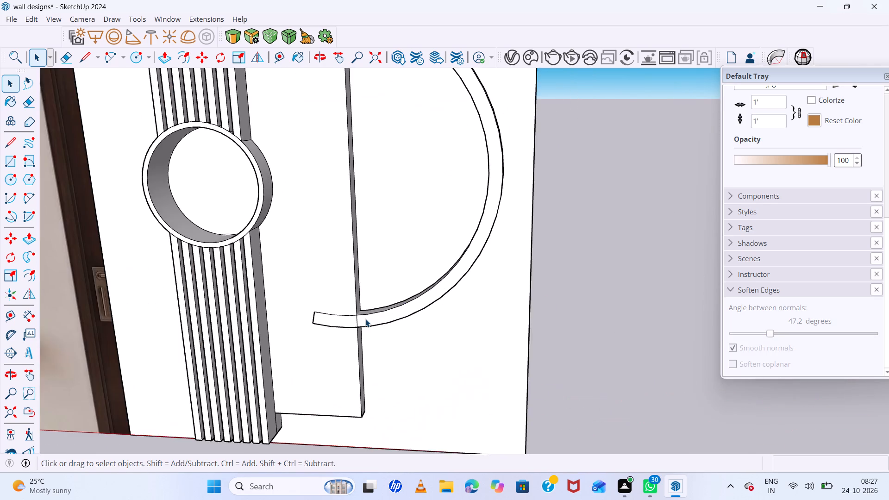
scroll(365, 319, up, 4)
click(365, 320)
key(p)
click(365, 320)
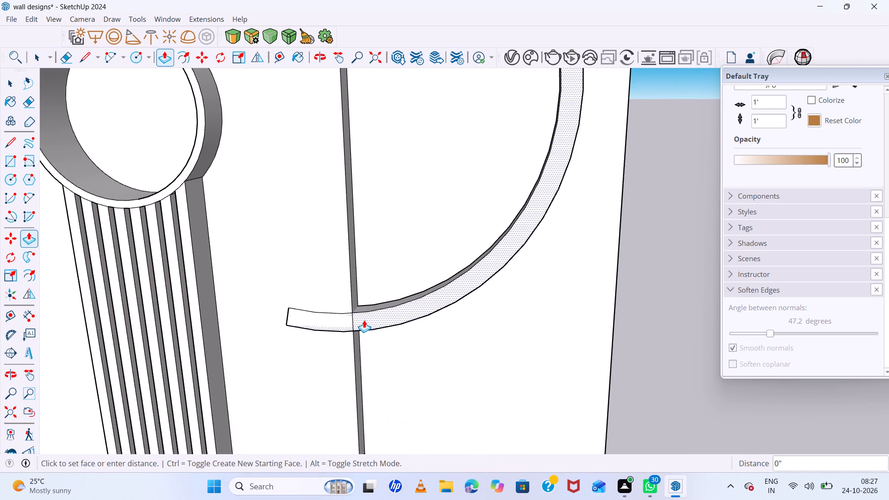
click(367, 326)
scroll(332, 329, down, 15)
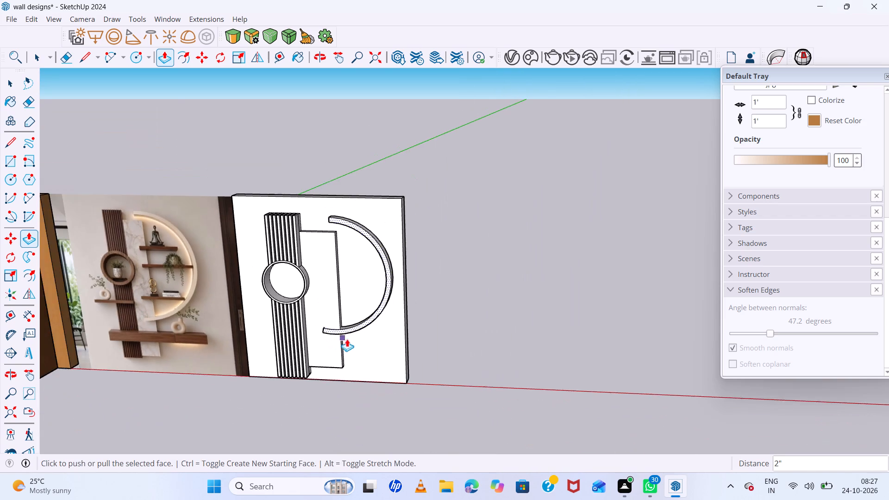
Examine the extruded half-round frame on the second wall alongside the reference image.
middle_drag(419, 343, 475, 338)
middle_click(475, 338)
key(space)
click(479, 320)
scroll(463, 323, up, 4)
middle_drag(468, 329, 401, 275)
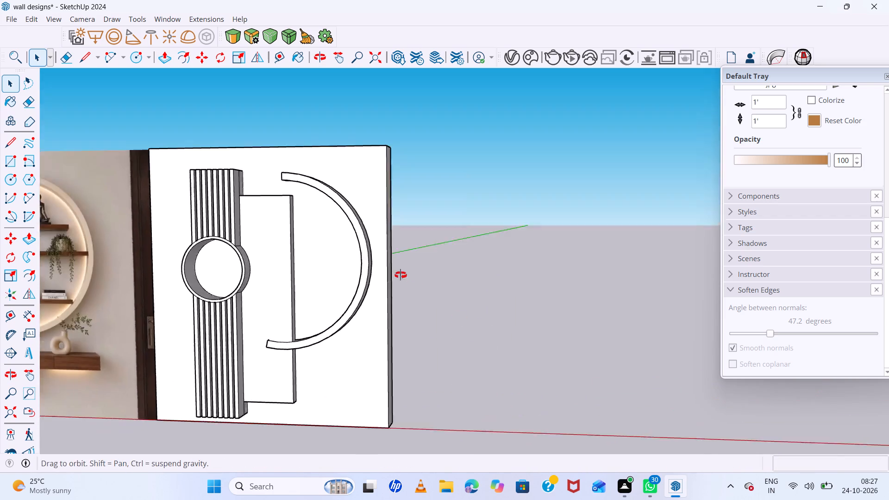
middle_drag(401, 275, 345, 225)
middle_click(344, 222)
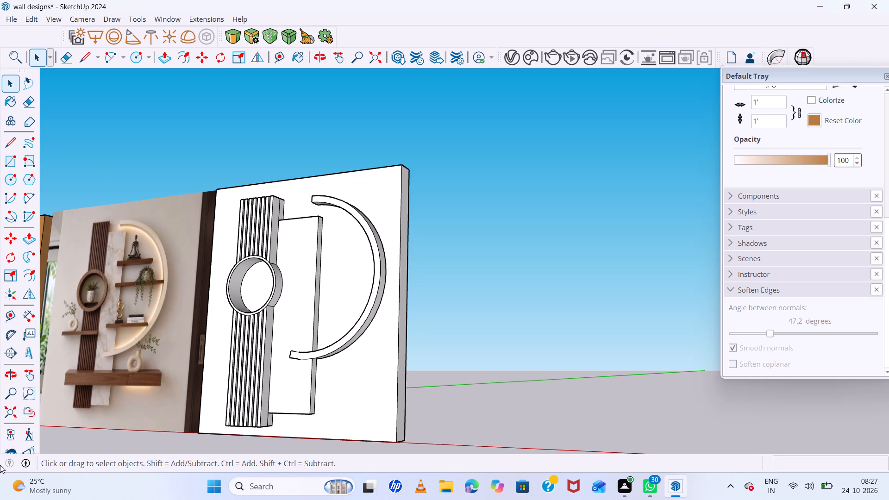
Examine the second wall's slatted panel, ring, marble panel and half-round frame from several angles against the reference image.
scroll(0, 465, down, 5)
scroll(65, 475, up, 1)
scroll(350, 230, down, 6)
middle_drag(369, 258, 518, 348)
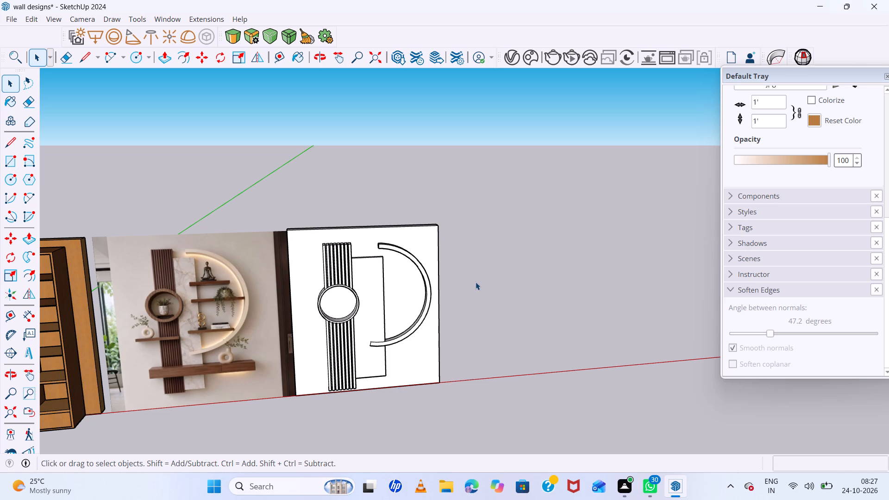
drag(463, 327, 462, 351)
scroll(252, 318, down, 6)
middle_drag(251, 342, 223, 382)
middle_click(223, 382)
scroll(224, 378, up, 14)
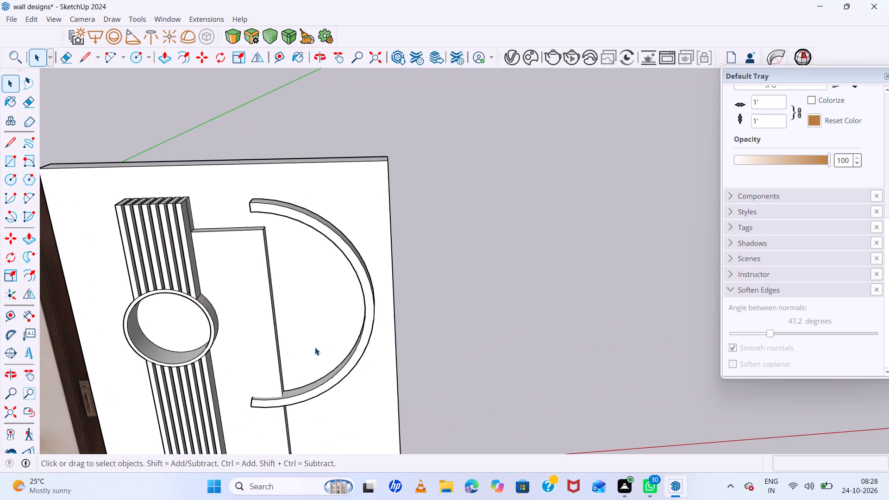
middle_drag(307, 356, 301, 318)
scroll(291, 316, up, 1)
scroll(267, 297, down, 14)
scroll(119, 284, up, 14)
scroll(388, 298, up, 1)
middle_drag(388, 298, 169, 299)
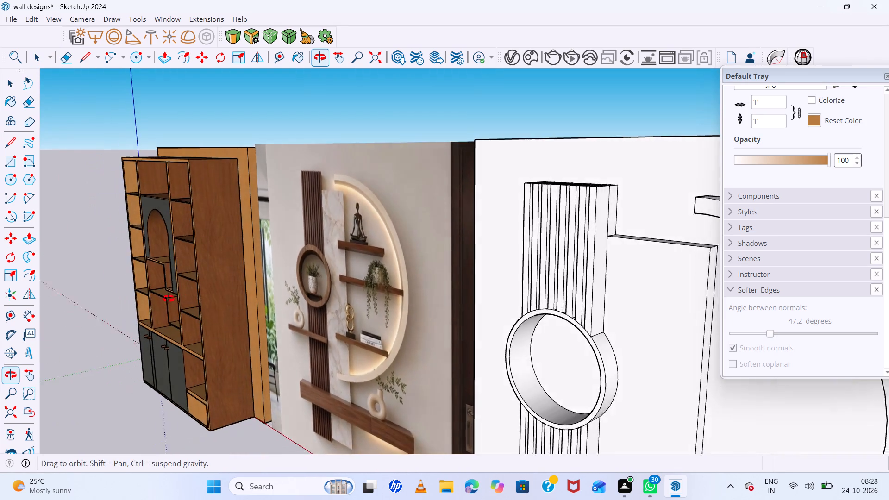
middle_drag(169, 299, 223, 356)
middle_click(226, 355)
scroll(252, 262, down, 14)
middle_drag(334, 323, 468, 357)
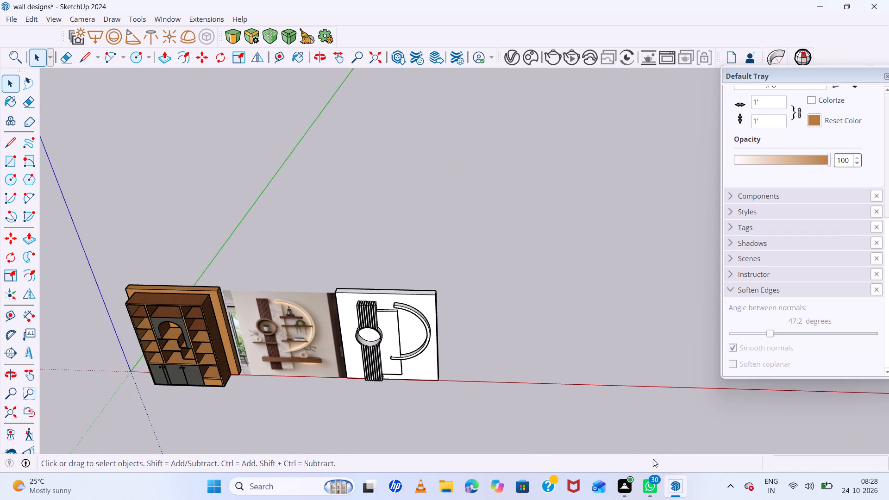
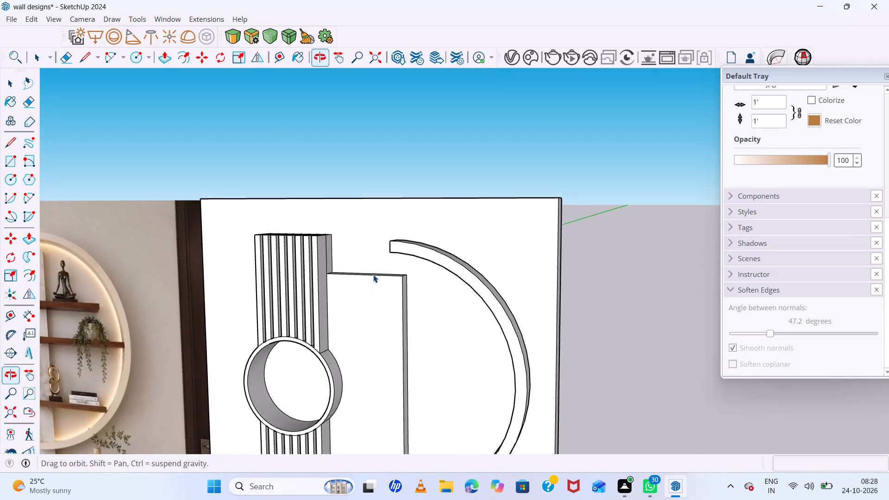
Examine the shelves in the reference image against the modelled wall panel with the semicircular arc.
scroll(373, 275, up, 1)
scroll(373, 275, down, 10)
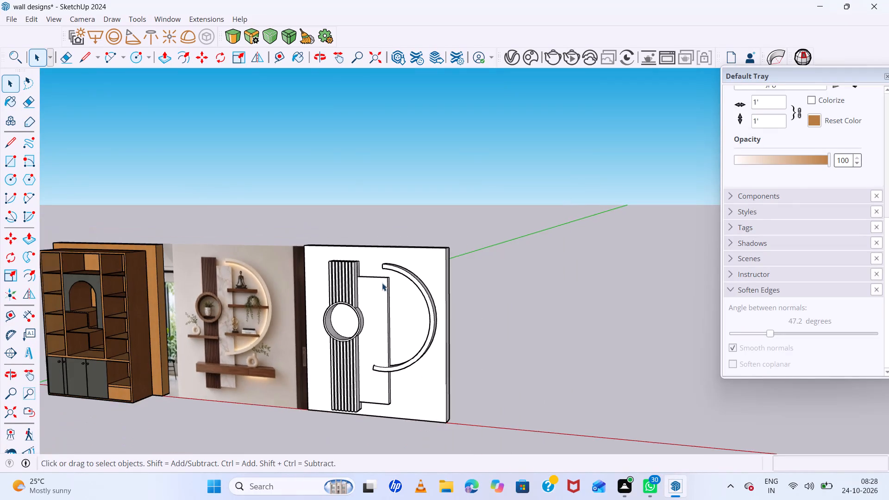
scroll(382, 283, down, 1)
scroll(369, 295, up, 5)
scroll(136, 286, up, 12)
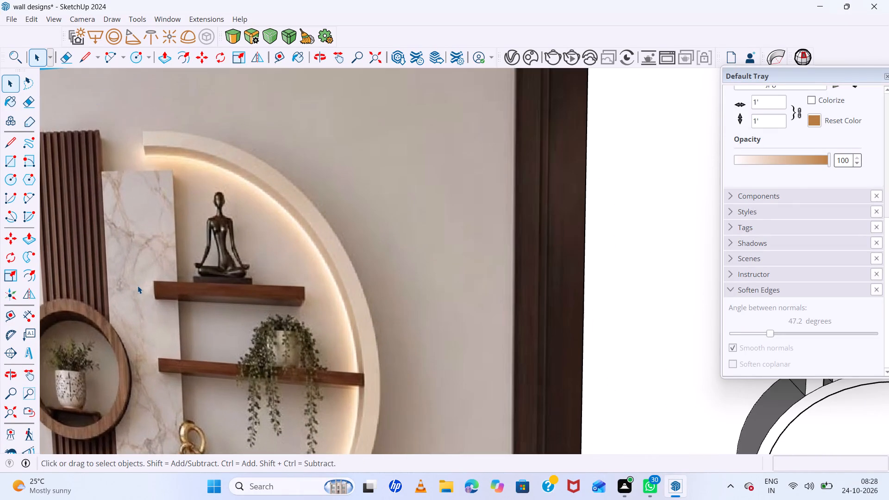
scroll(138, 286, down, 6)
middle_drag(206, 308, 268, 337)
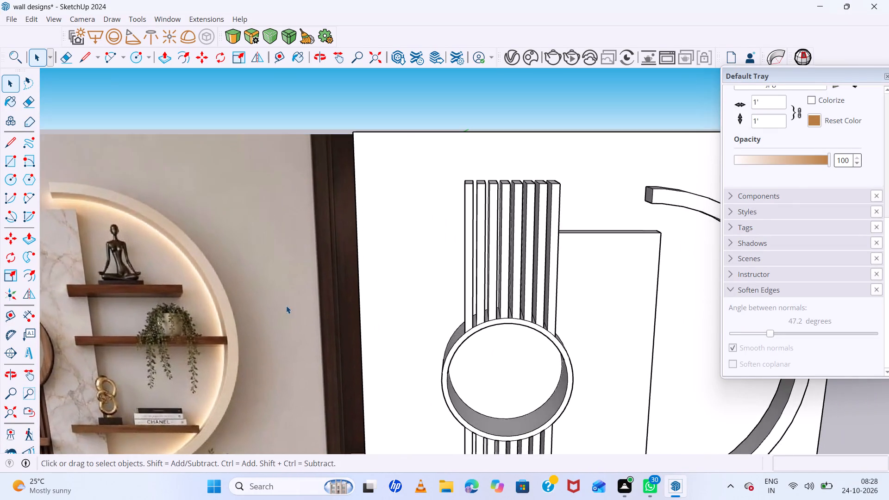
scroll(286, 306, down, 11)
scroll(433, 313, up, 6)
middle_drag(434, 313, 439, 329)
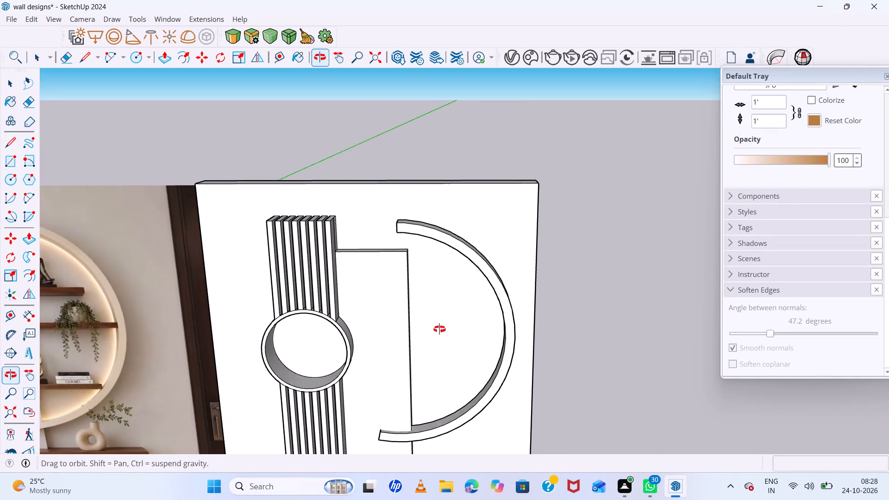
middle_drag(439, 329, 439, 336)
middle_click(439, 336)
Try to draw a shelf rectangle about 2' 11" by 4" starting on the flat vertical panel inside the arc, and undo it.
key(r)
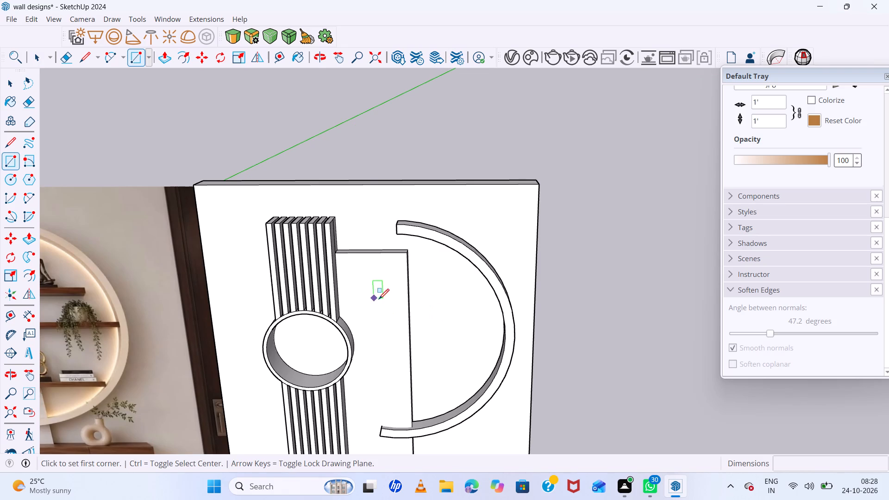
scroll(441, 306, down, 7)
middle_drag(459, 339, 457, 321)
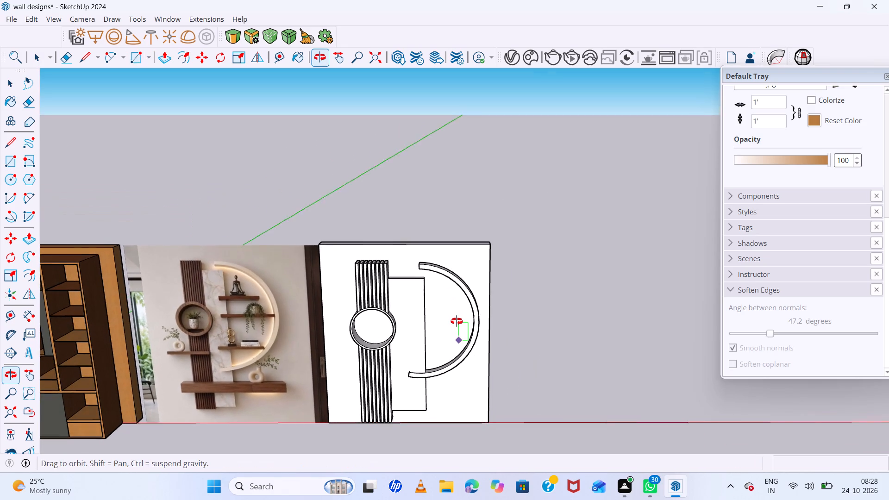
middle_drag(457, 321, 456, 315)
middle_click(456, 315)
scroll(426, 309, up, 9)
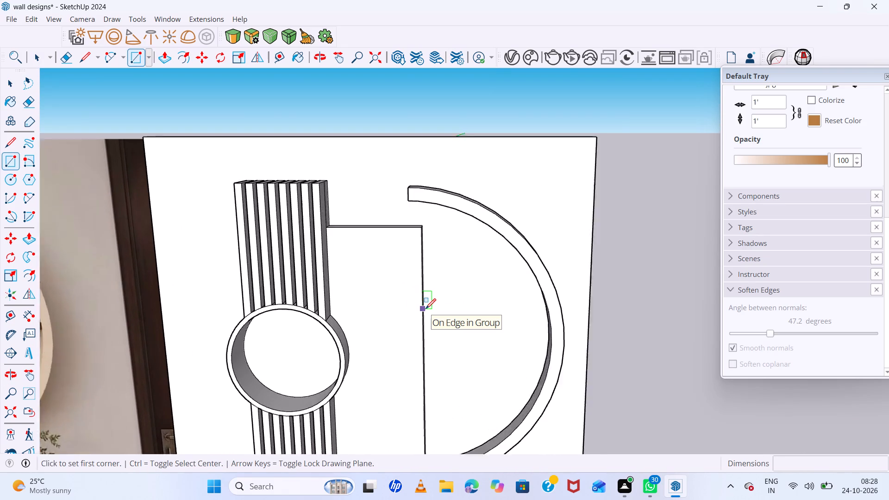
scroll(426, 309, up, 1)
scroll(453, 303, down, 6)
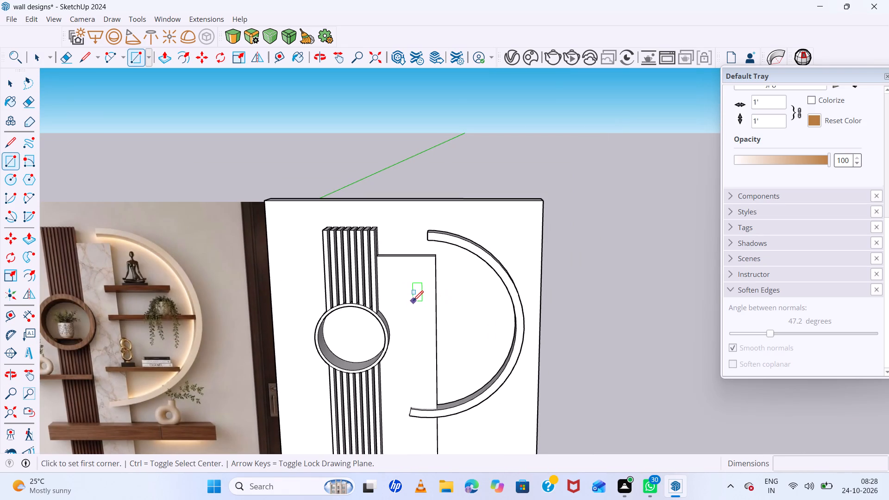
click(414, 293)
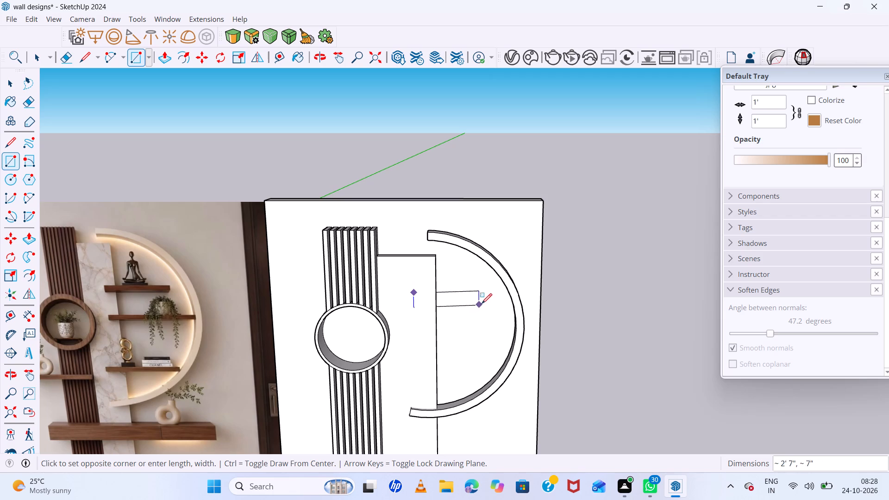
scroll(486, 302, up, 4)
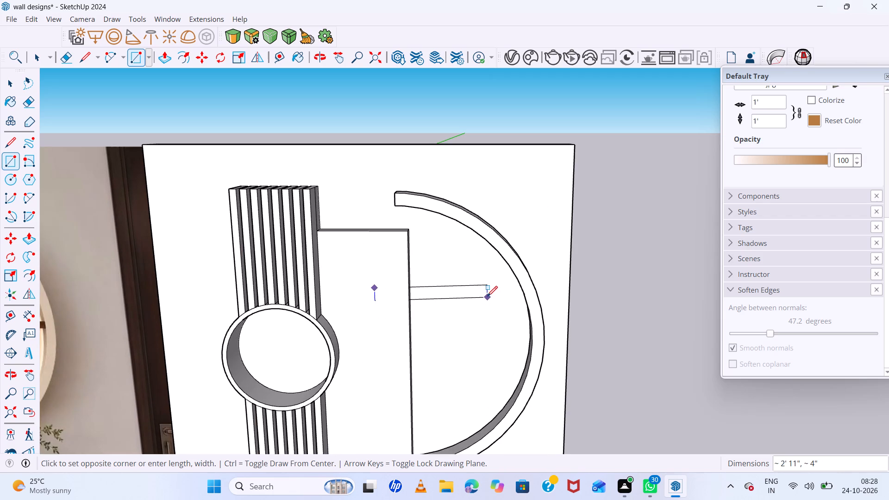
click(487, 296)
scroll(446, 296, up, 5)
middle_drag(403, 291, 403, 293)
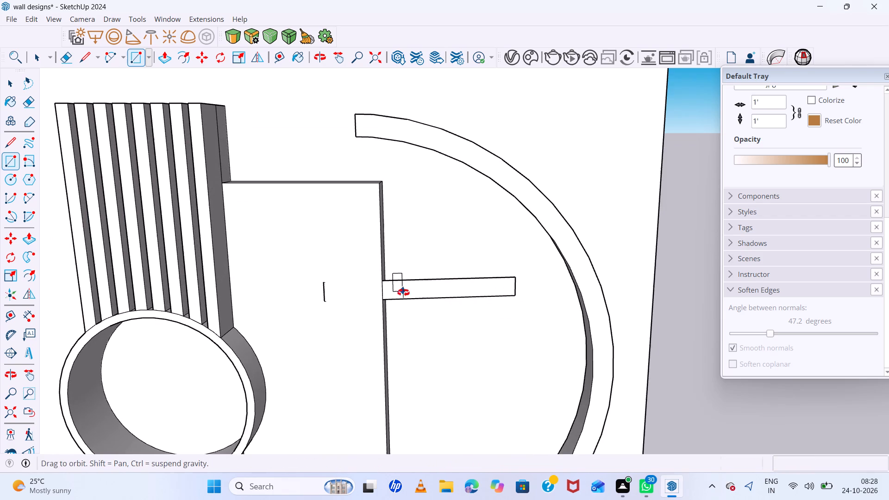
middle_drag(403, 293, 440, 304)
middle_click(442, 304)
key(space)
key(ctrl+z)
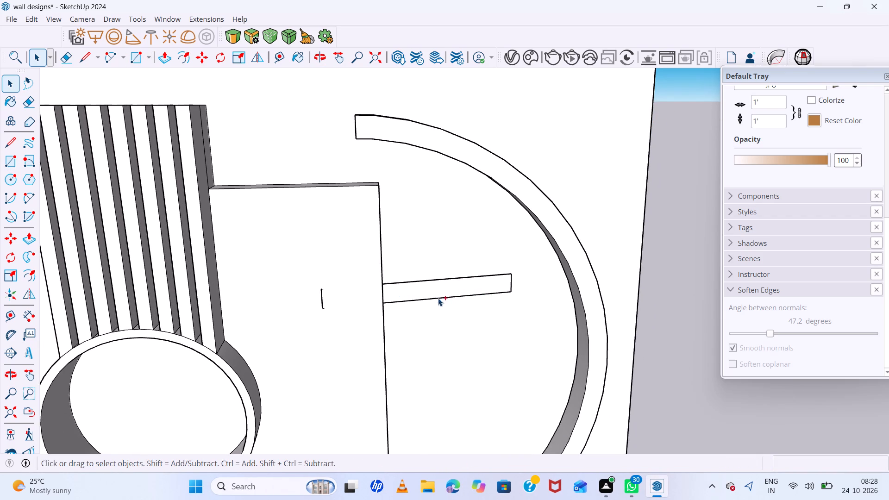
Draw a rectangle about 1' 11" by 4" on the back panel, from the flat vertical panel's edge towards the arc.
scroll(401, 283, down, 5)
middle_drag(450, 297, 370, 290)
middle_drag(356, 289, 331, 288)
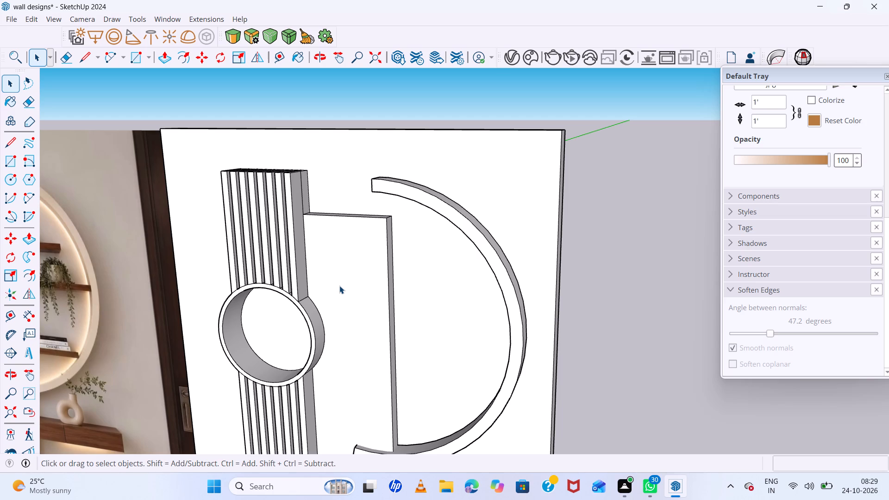
scroll(339, 286, down, 5)
middle_drag(442, 311, 428, 334)
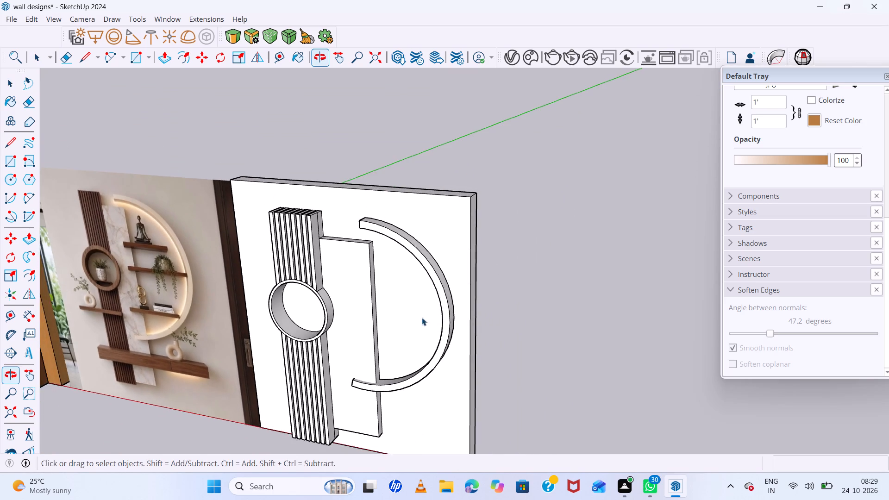
scroll(394, 274, up, 6)
key(r)
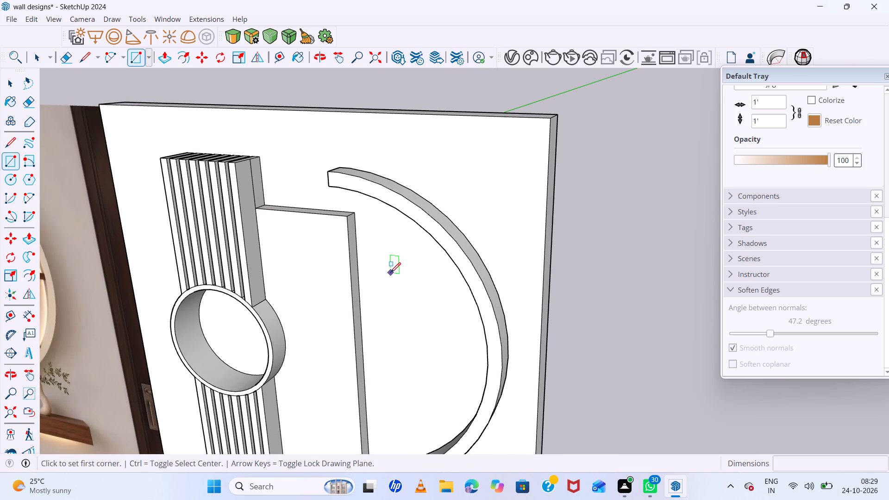
click(357, 257)
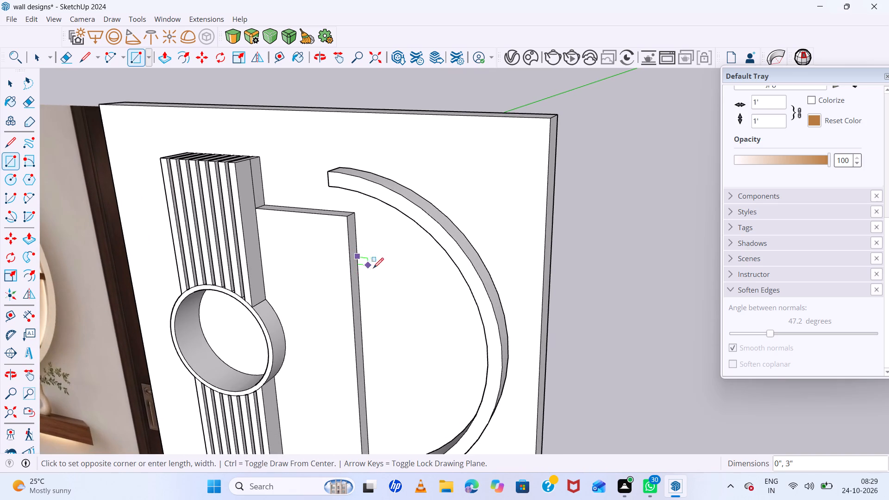
click(438, 280)
Push/Pull the shelf rectangle outward about 5" from the back panel.
scroll(358, 270, up, 4)
middle_drag(353, 269, 465, 286)
scroll(426, 276, up, 5)
click(409, 274)
key(space)
click(408, 274)
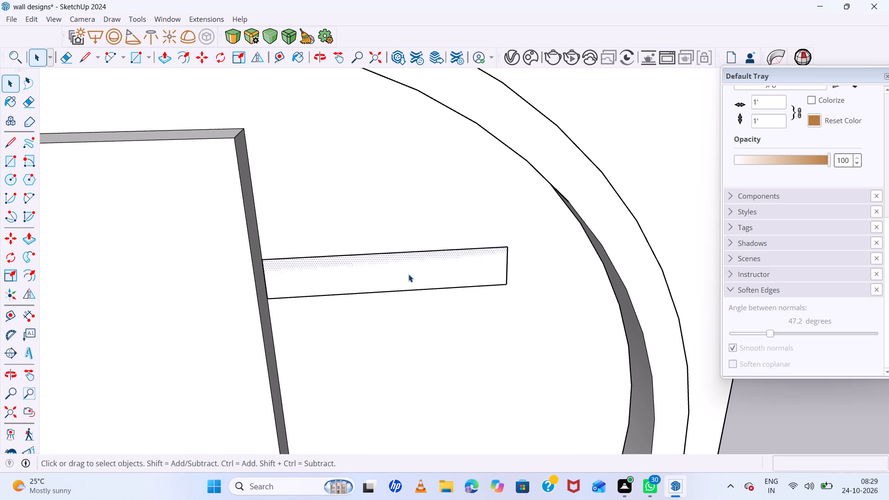
key(p)
click(408, 274)
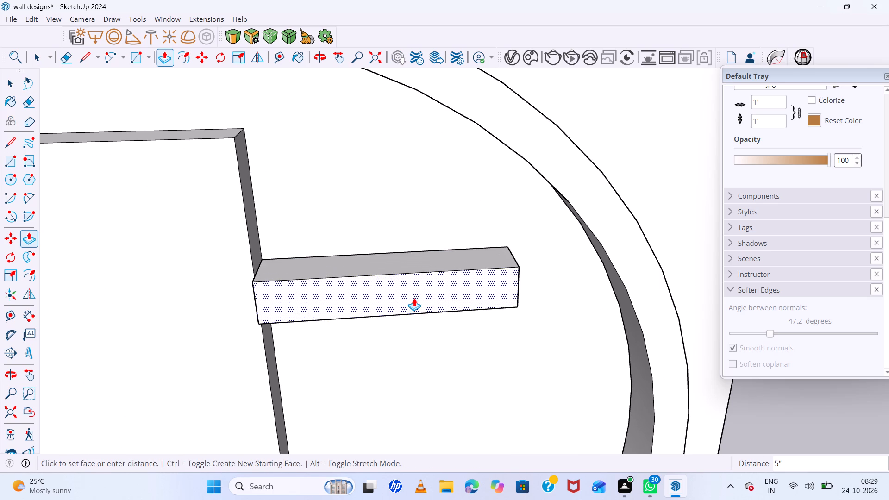
click(414, 298)
Push/Pull the shelf's end face about 6" so that it overlaps the front of the flat vertical panel.
middle_drag(217, 269, 369, 269)
scroll(290, 365, up, 5)
key(space)
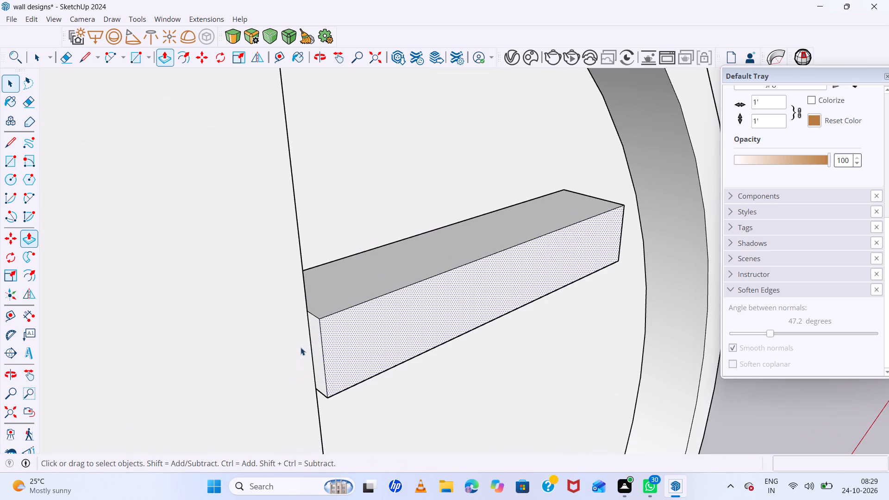
click(316, 335)
key(p)
click(316, 334)
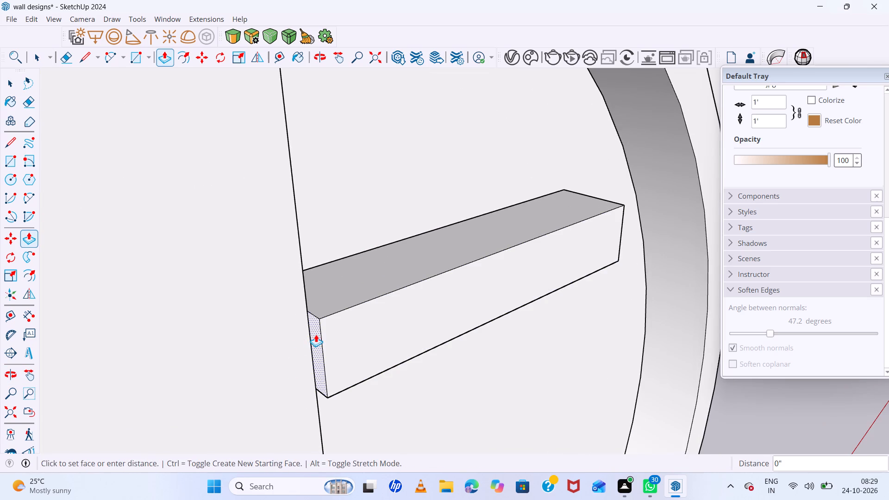
scroll(241, 359, down, 5)
middle_drag(238, 359, 152, 317)
middle_click(152, 317)
scroll(152, 316, down, 6)
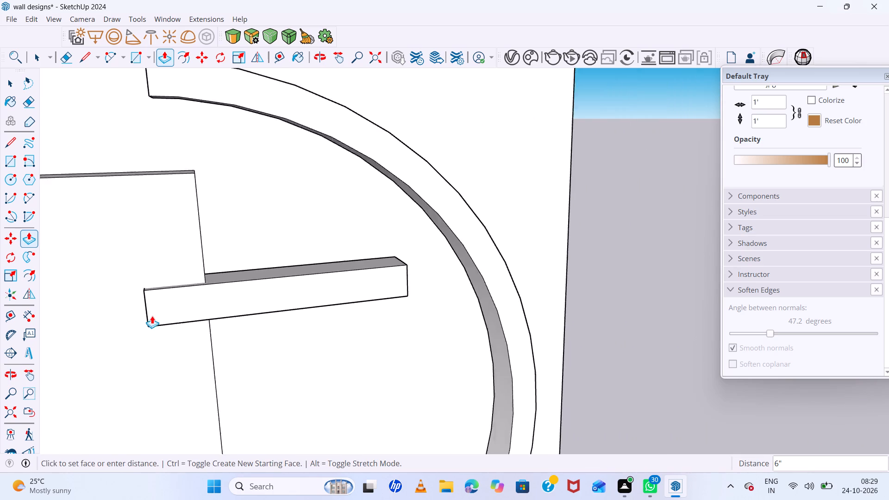
scroll(152, 315, down, 10)
click(152, 314)
Extend the shelf's front face outward with Push/Pull, repeating the previous 6" distance and adding about 9" more.
scroll(210, 319, down, 13)
scroll(238, 344, down, 4)
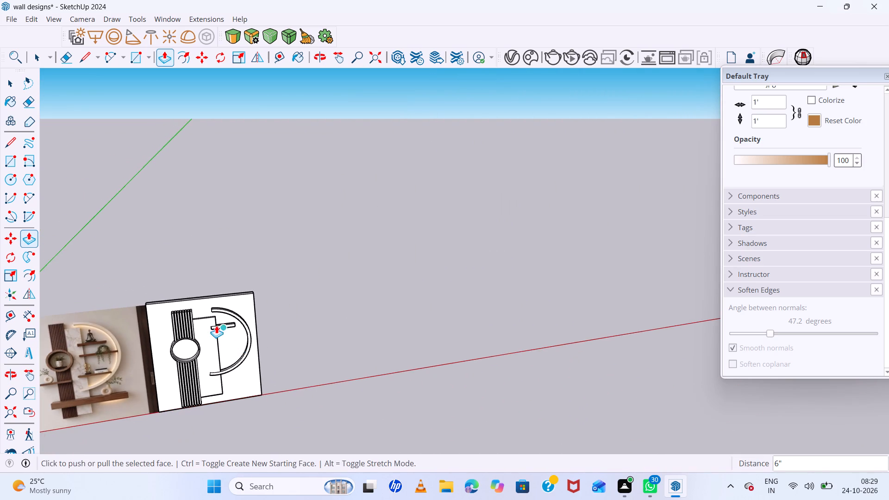
scroll(216, 325, up, 5)
middle_drag(212, 319, 217, 362)
scroll(246, 344, up, 12)
key(space)
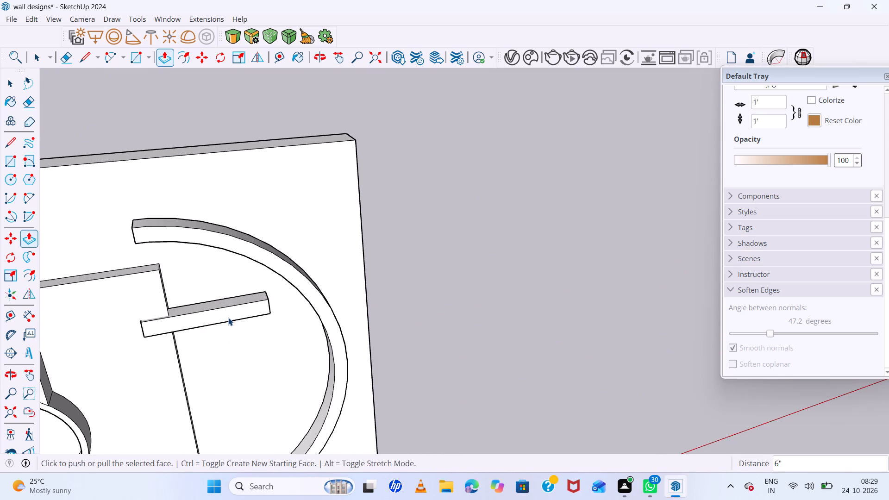
double_click(228, 316)
key(p)
double_click(228, 316)
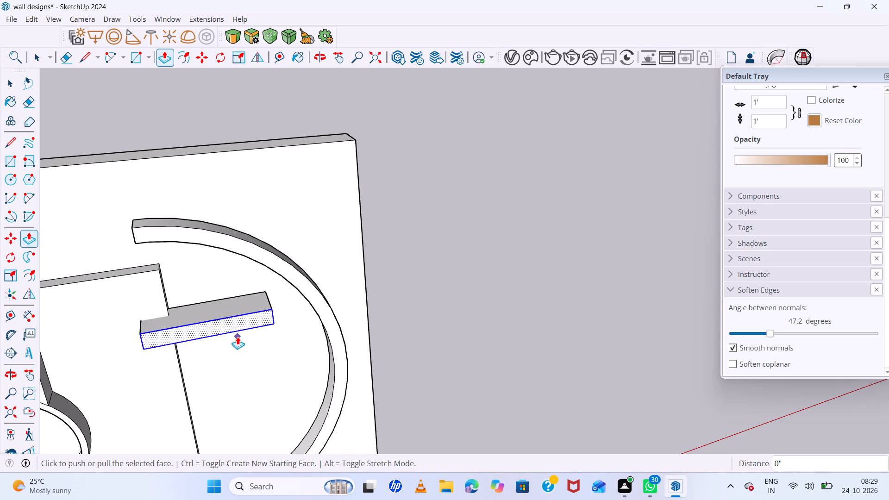
click(231, 326)
click(244, 342)
scroll(195, 322, down, 6)
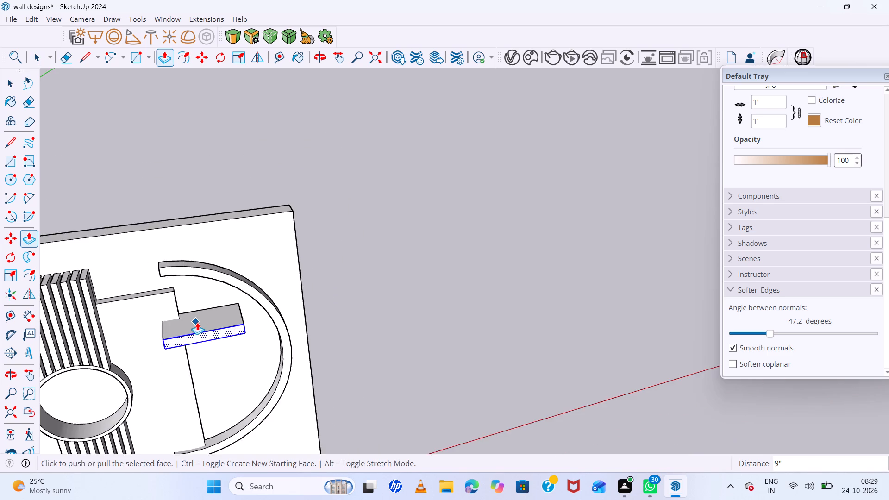
scroll(199, 322, down, 6)
middle_drag(279, 372, 232, 233)
scroll(365, 250, down, 13)
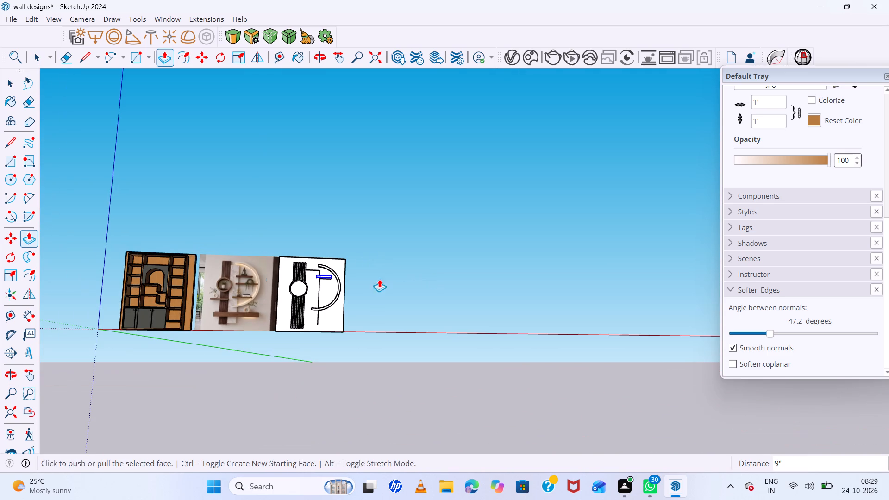
scroll(159, 293, up, 17)
key(space)
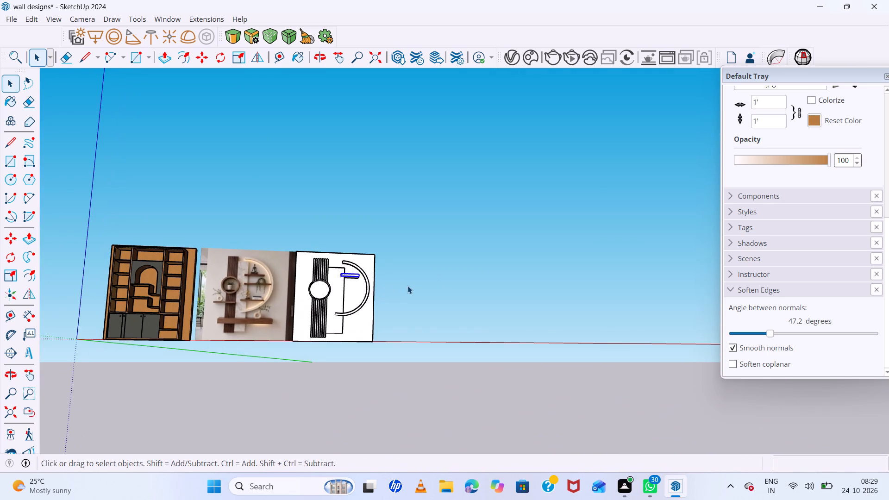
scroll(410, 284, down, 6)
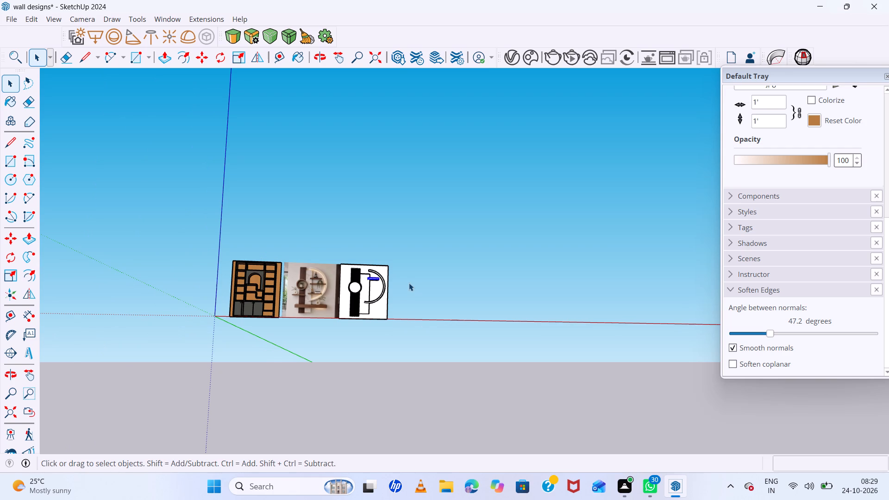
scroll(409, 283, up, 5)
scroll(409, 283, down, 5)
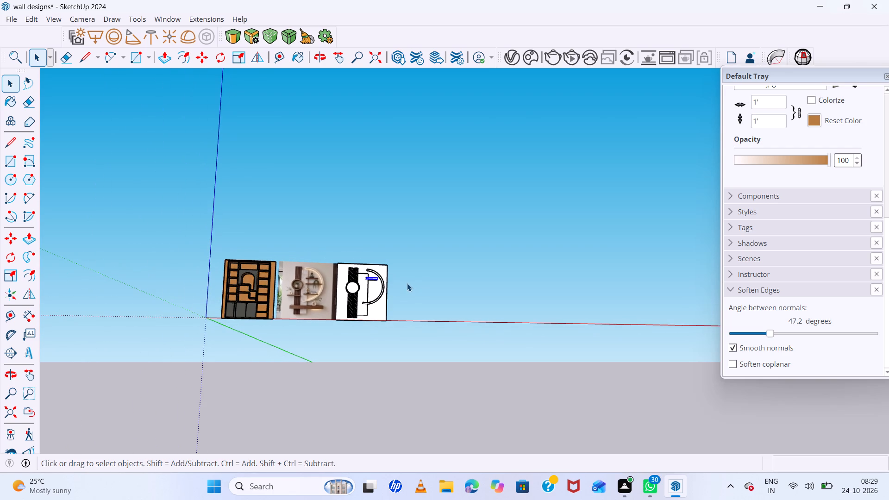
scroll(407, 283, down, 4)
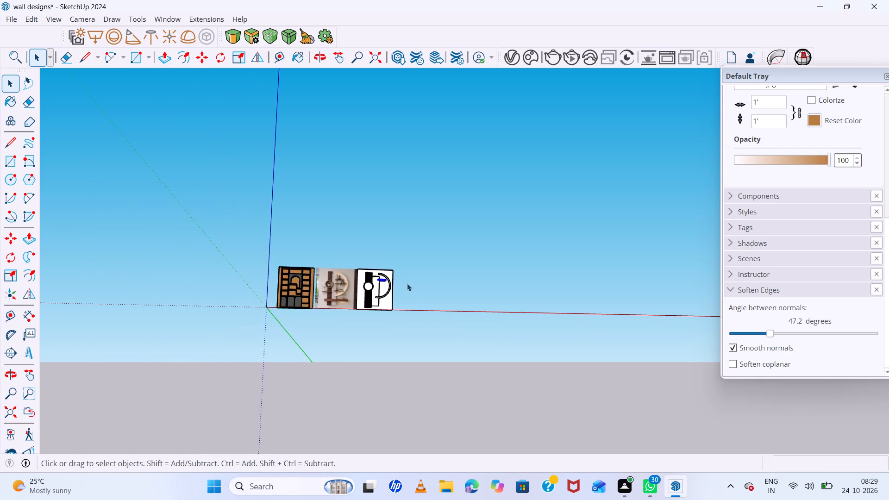
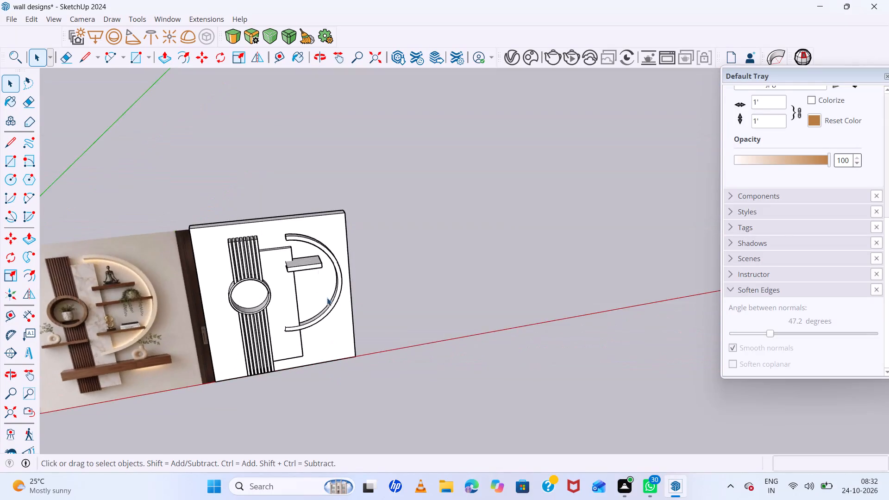
Push/Pull the shelf's long front face back about 5" towards the back panel.
scroll(298, 211, up, 14)
middle_drag(284, 322, 449, 297)
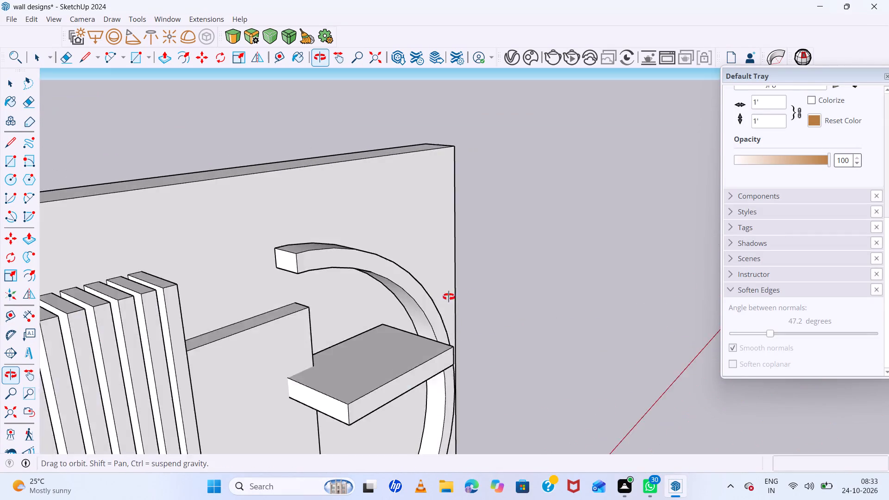
middle_drag(449, 297, 476, 294)
scroll(408, 432, up, 6)
click(425, 371)
key(p)
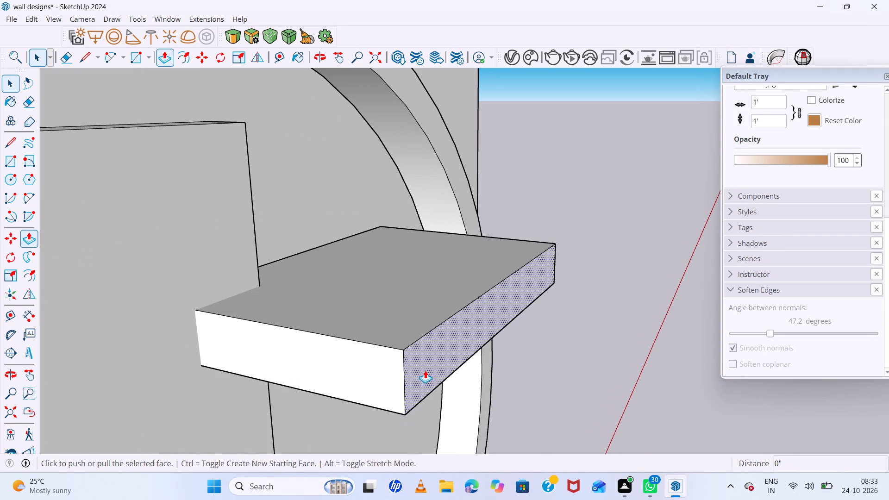
click(425, 370)
click(355, 362)
scroll(263, 338, down, 14)
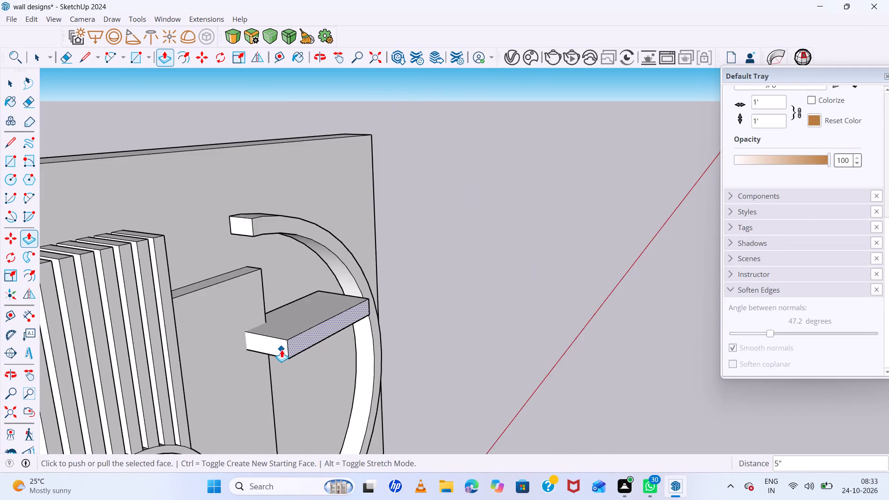
Copy the shelf straight down about 1' 10" along the vertical axis to place a second shelf inside the arc.
scroll(282, 350, down, 7)
scroll(378, 385, up, 1)
middle_drag(356, 378, 219, 344)
middle_click(219, 344)
scroll(362, 292, down, 14)
middle_drag(395, 320, 391, 315)
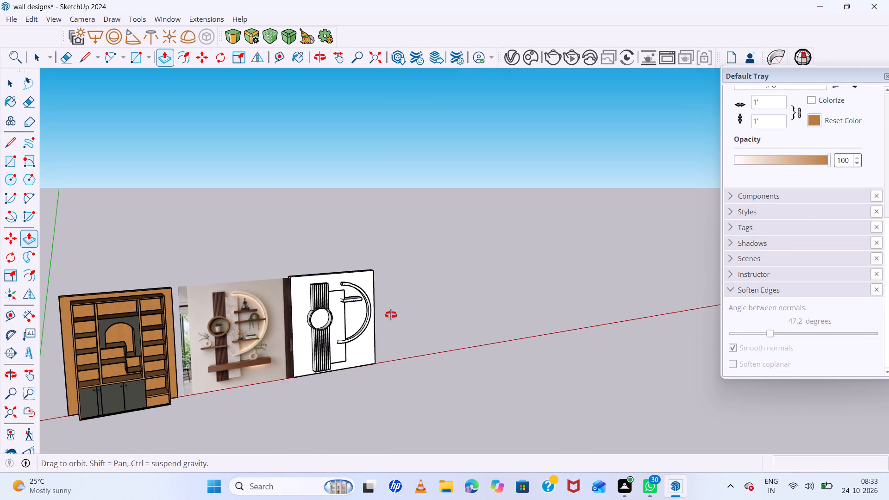
middle_drag(391, 315, 344, 293)
middle_drag(341, 292, 336, 290)
scroll(354, 288, up, 7)
key(space)
scroll(388, 307, up, 6)
scroll(346, 329, down, 7)
middle_drag(420, 347, 397, 339)
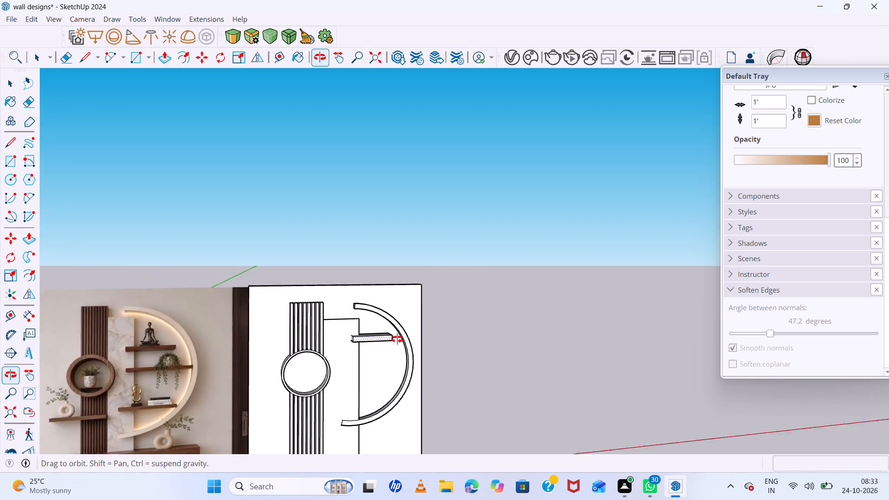
middle_drag(397, 339, 355, 326)
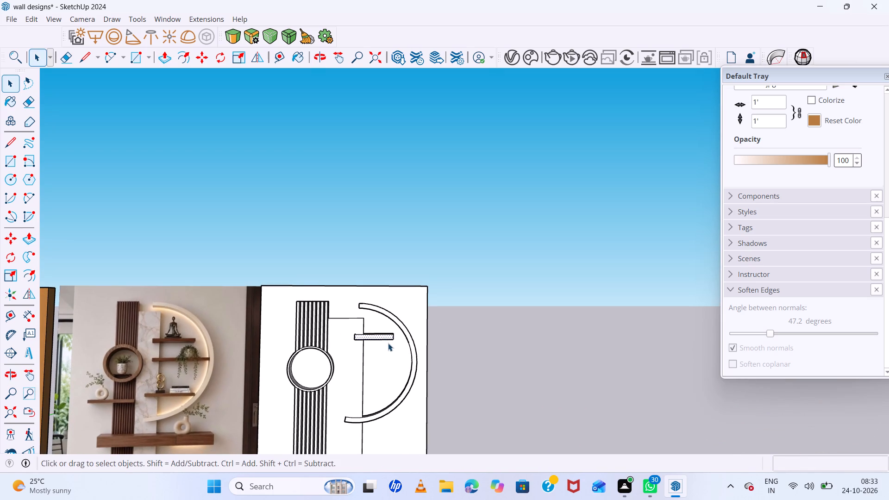
triple_click(386, 335)
click(386, 335)
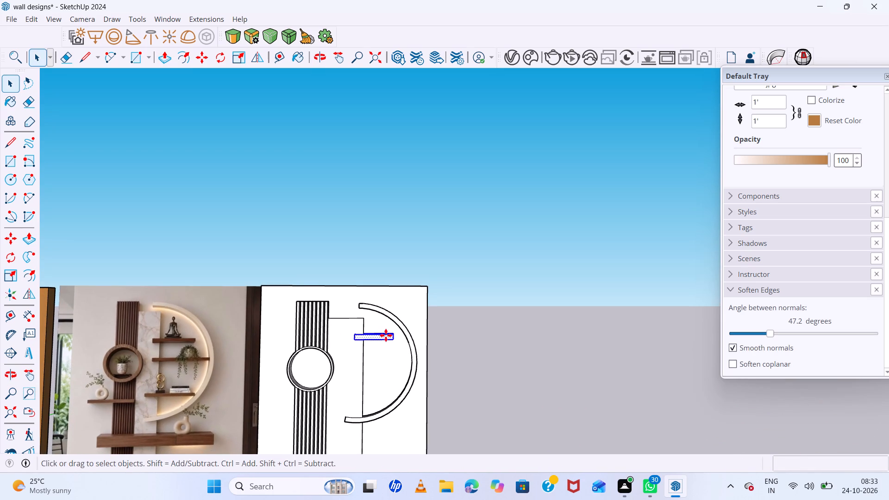
key(m)
scroll(379, 362, up, 6)
middle_drag(363, 348, 353, 298)
scroll(353, 317, up, 6)
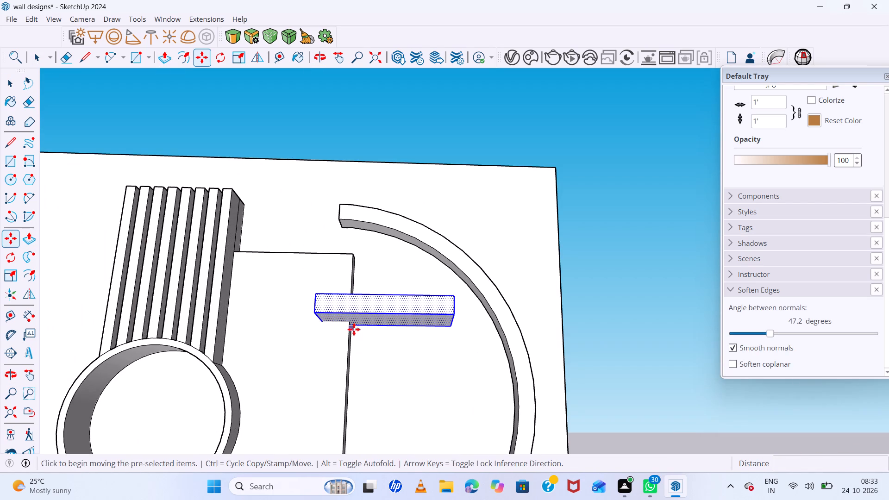
double_click(354, 329)
click(357, 326)
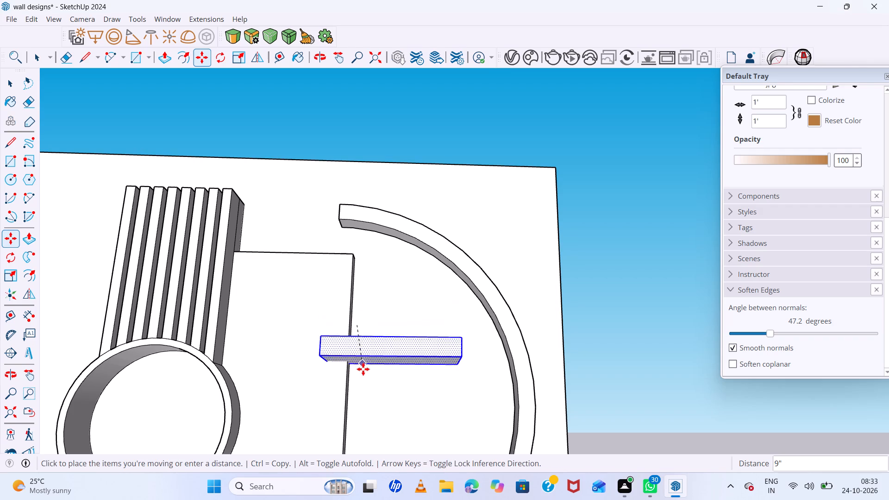
key(Up)
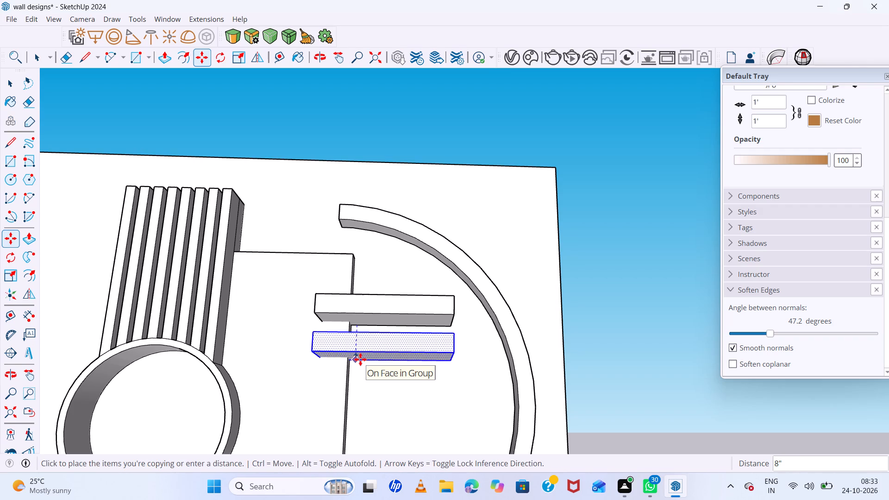
scroll(352, 394, down, 12)
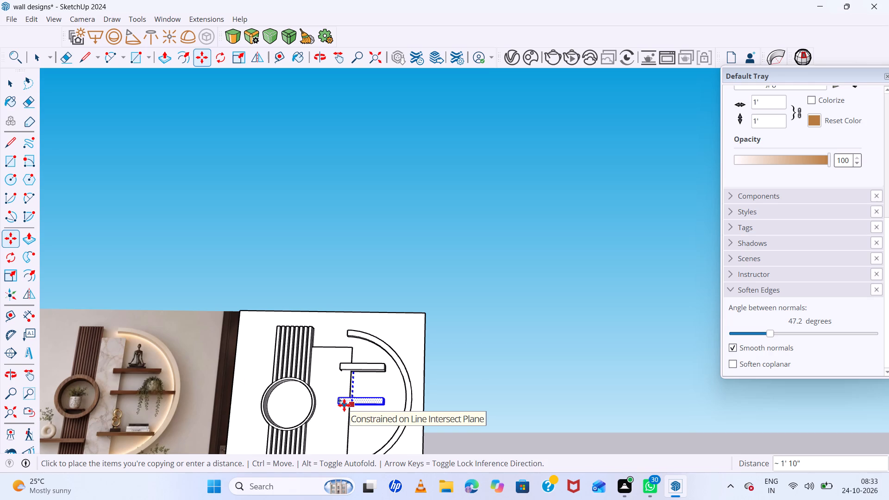
click(340, 405)
Push/Pull the second shelf's end face outward about 1' 3" so that it reaches the arc.
scroll(382, 406, up, 7)
middle_drag(380, 409, 366, 416)
middle_click(366, 416)
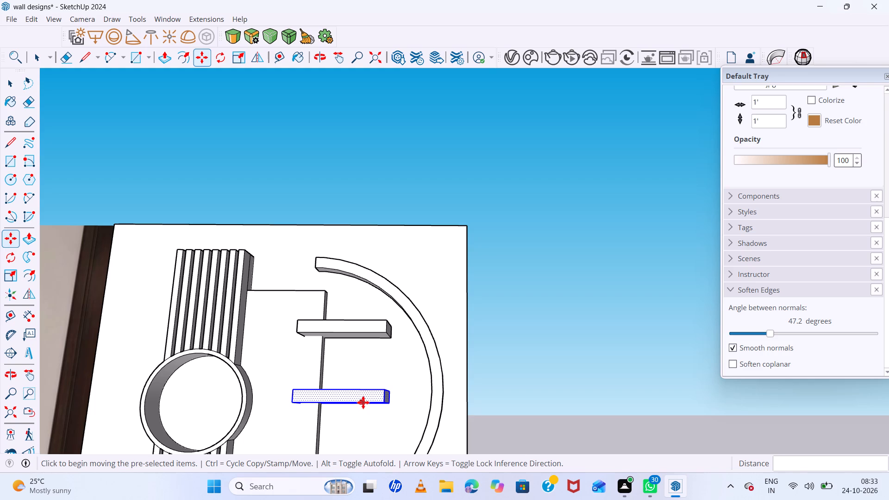
scroll(362, 401, down, 5)
middle_drag(382, 404, 319, 425)
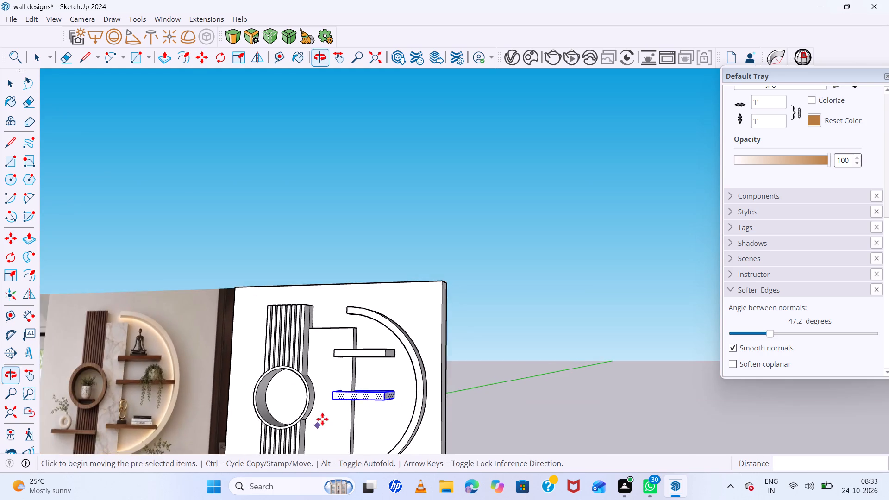
scroll(365, 399, up, 7)
key(space)
click(413, 391)
key(p)
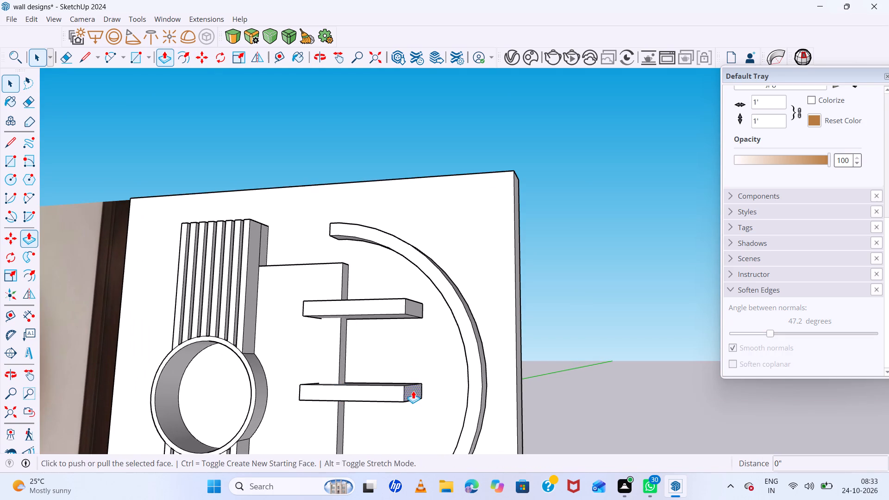
click(413, 391)
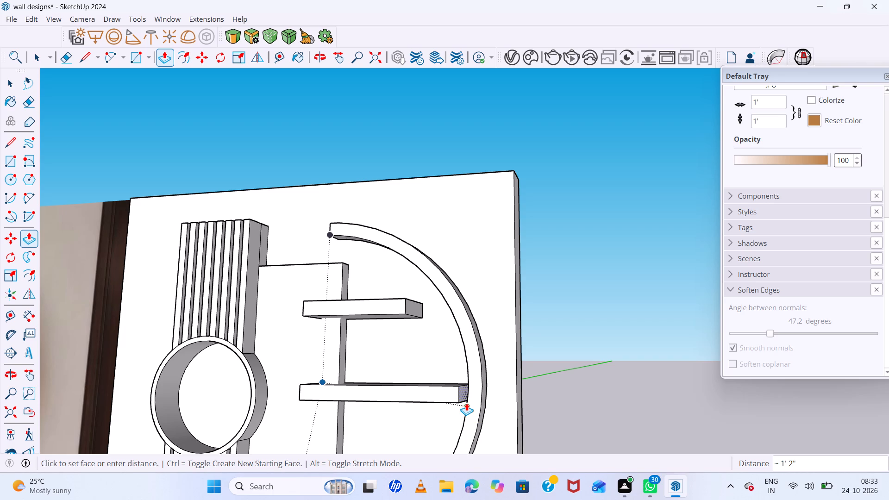
scroll(483, 405, up, 6)
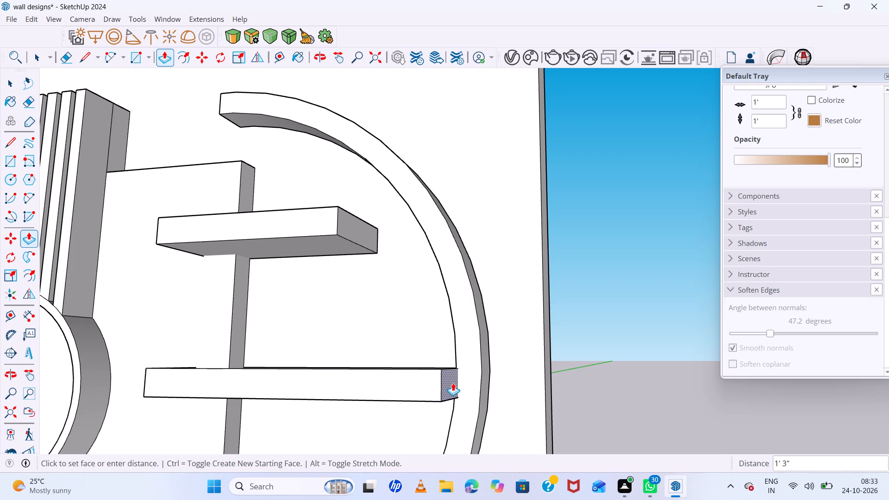
click(453, 383)
Compare the two modelled shelves with the reference image.
scroll(360, 352, down, 8)
scroll(389, 344, up, 1)
scroll(389, 344, down, 5)
middle_drag(403, 355, 439, 435)
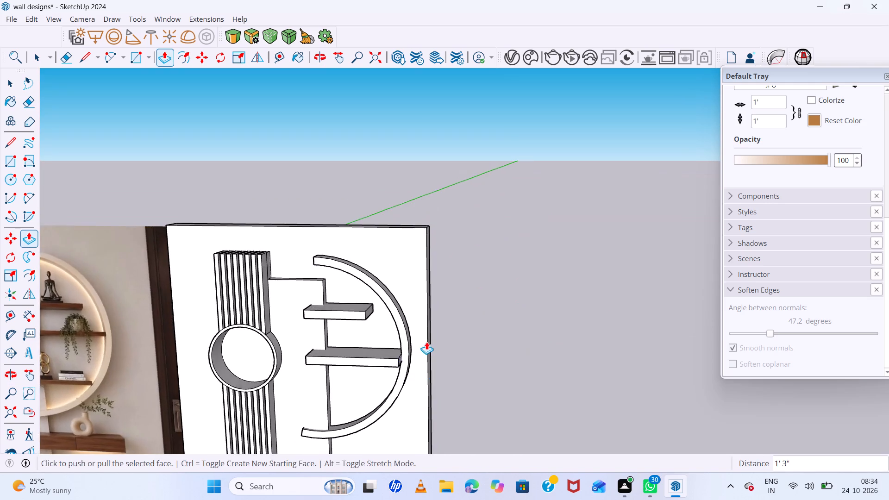
scroll(426, 342, down, 14)
scroll(336, 348, up, 6)
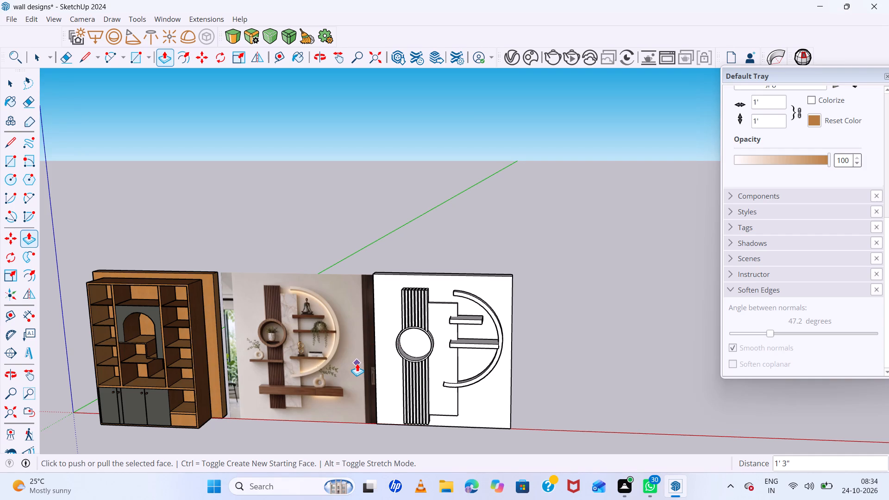
scroll(357, 363, down, 12)
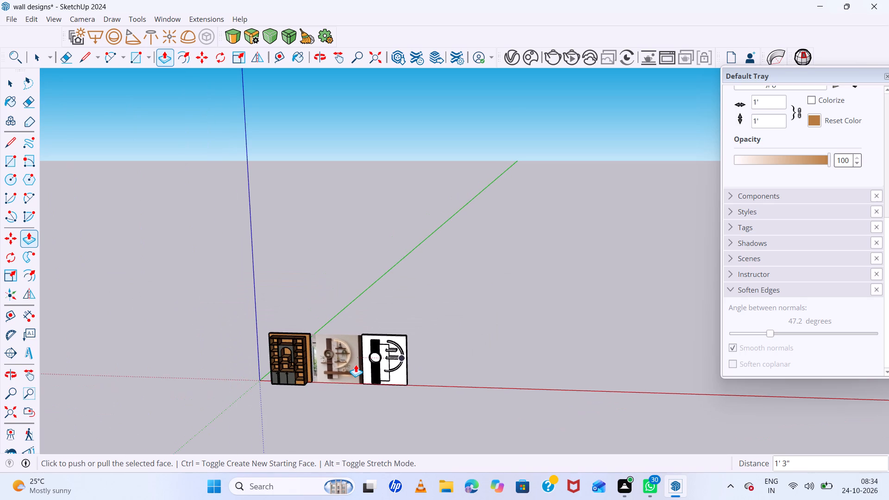
scroll(356, 364, up, 5)
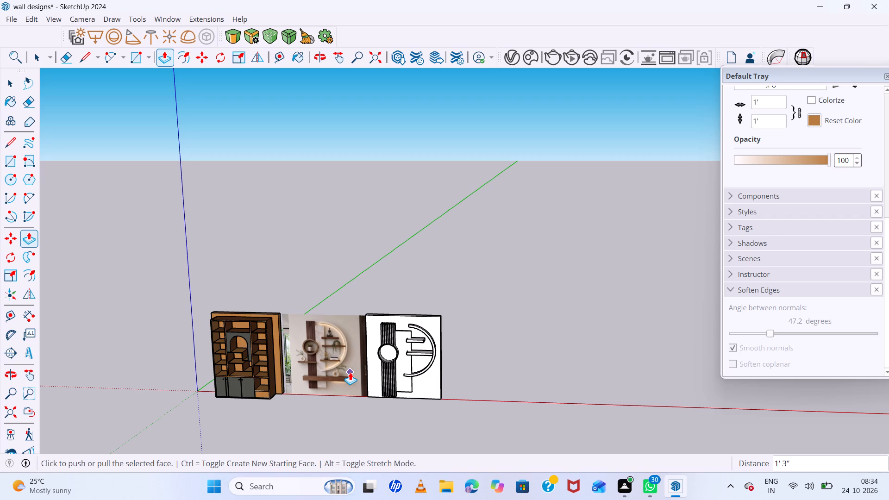
scroll(380, 391, up, 6)
scroll(428, 345, up, 6)
scroll(487, 327, up, 4)
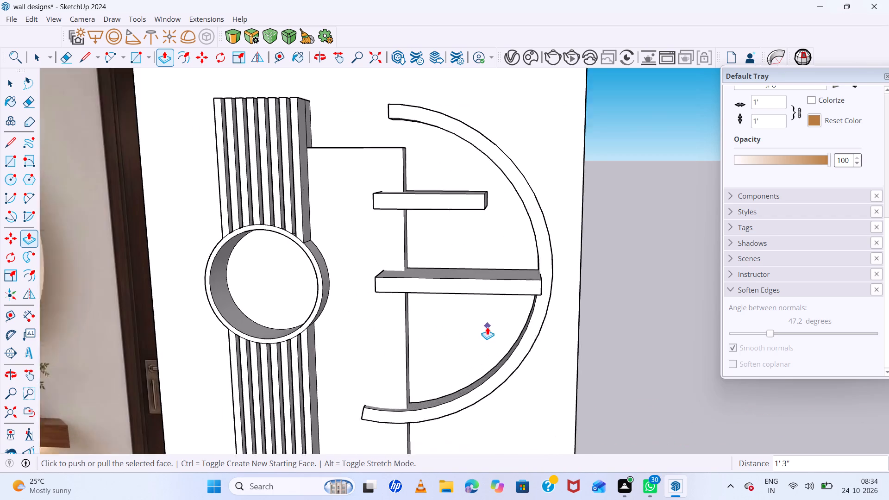
Adjust the second shelf's end face slightly with Push/Pull where it meets the arc.
scroll(487, 327, up, 2)
scroll(615, 263, up, 9)
scroll(537, 278, up, 1)
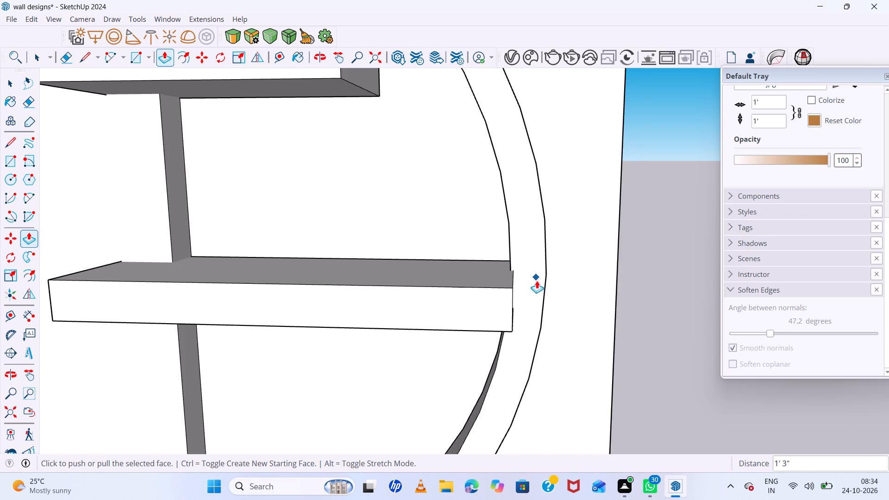
scroll(537, 281, up, 1)
scroll(533, 283, down, 9)
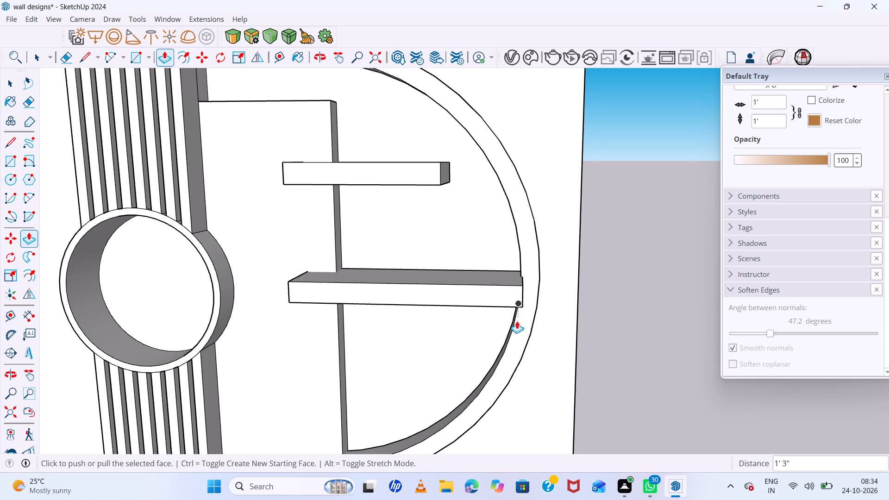
scroll(540, 324, up, 5)
middle_drag(499, 273, 441, 291)
middle_click(441, 291)
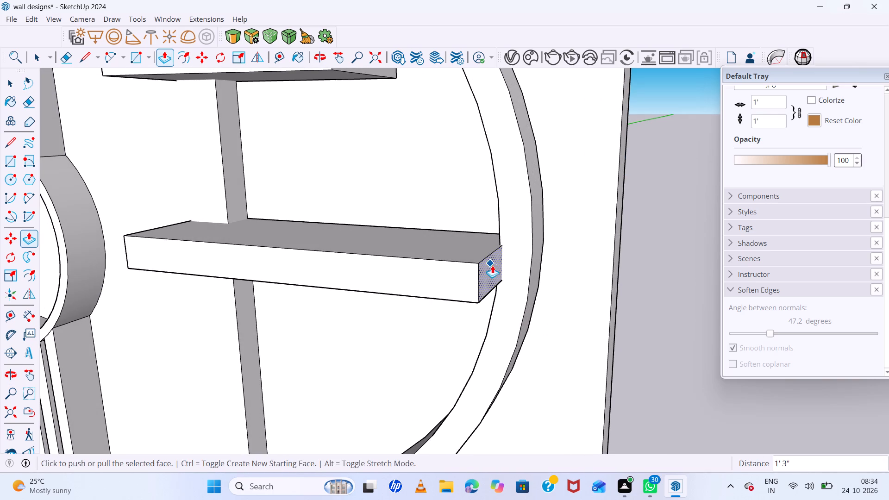
click(492, 265)
click(484, 263)
scroll(487, 267, down, 6)
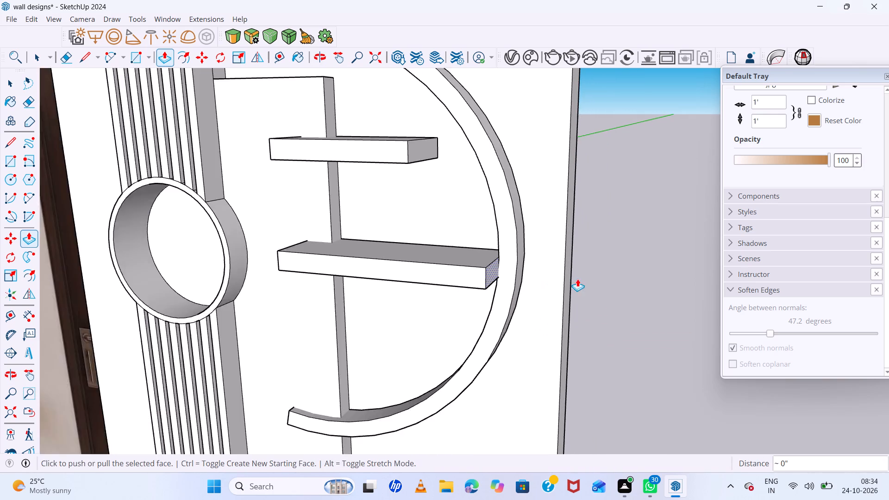
scroll(577, 279, down, 2)
key(space)
double_click(615, 289)
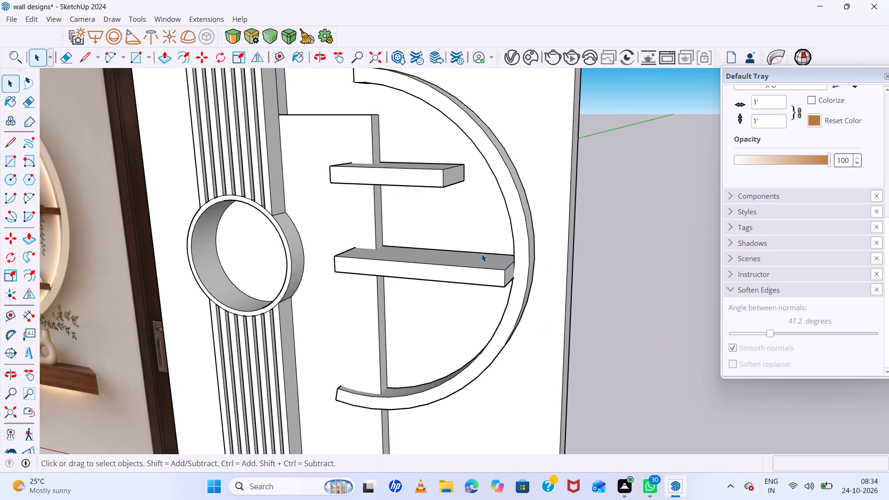
Examine the shelf arrangement in the reference image and the shelves' depth against the arc in the model.
scroll(442, 243, down, 14)
scroll(333, 261, up, 13)
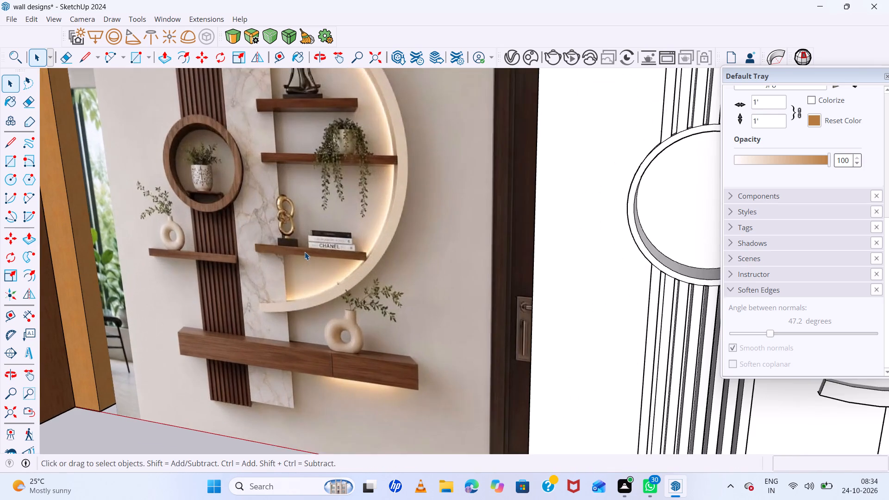
middle_drag(305, 253, 430, 190)
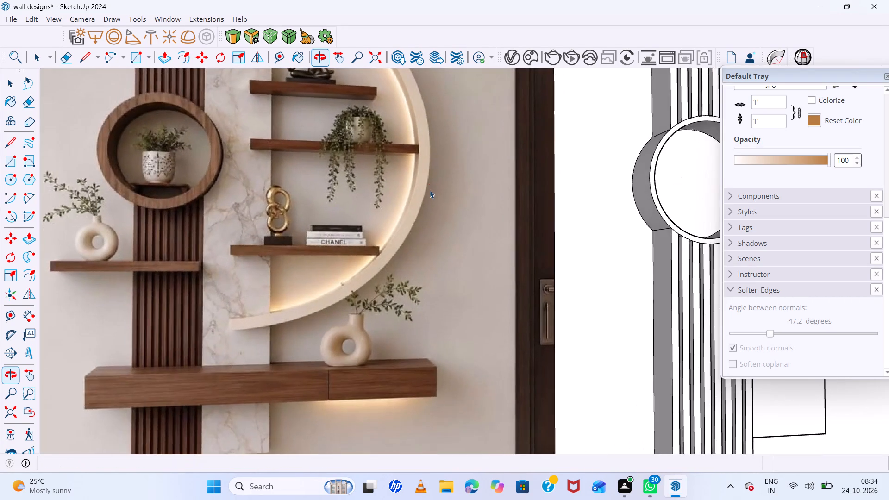
scroll(311, 227, down, 13)
scroll(527, 238, up, 6)
middle_drag(425, 222, 0, 272)
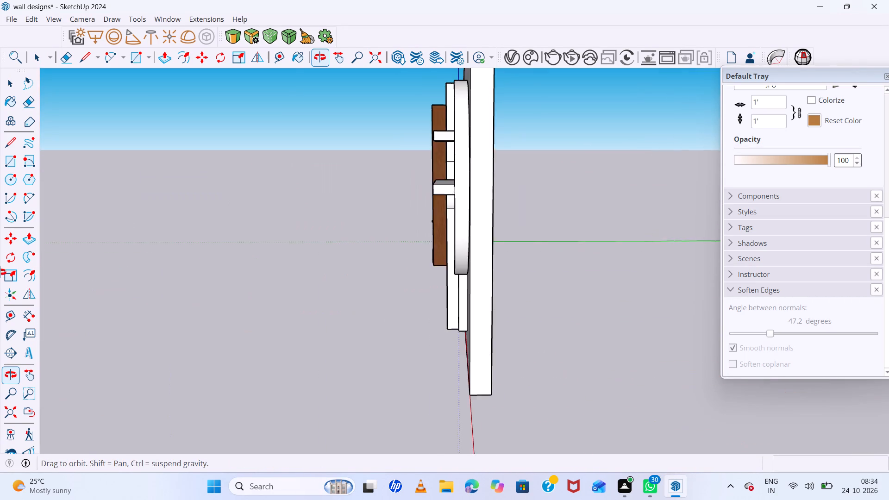
middle_drag(0, 272, 476, 224)
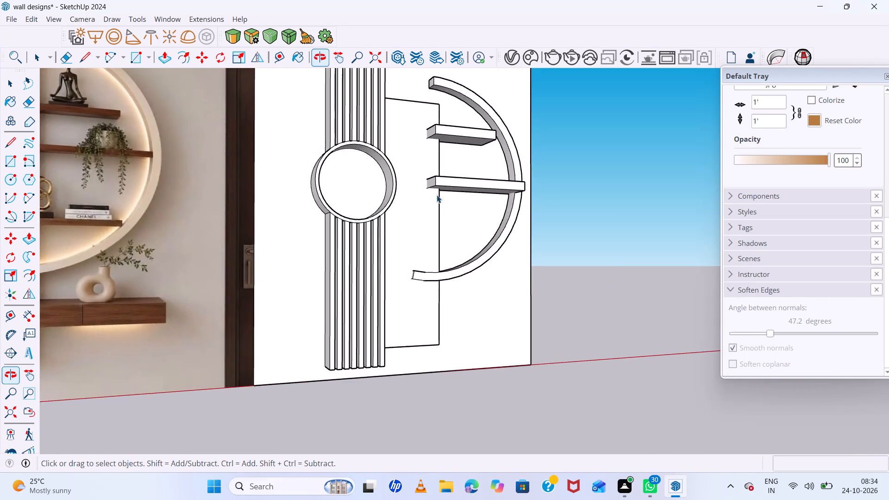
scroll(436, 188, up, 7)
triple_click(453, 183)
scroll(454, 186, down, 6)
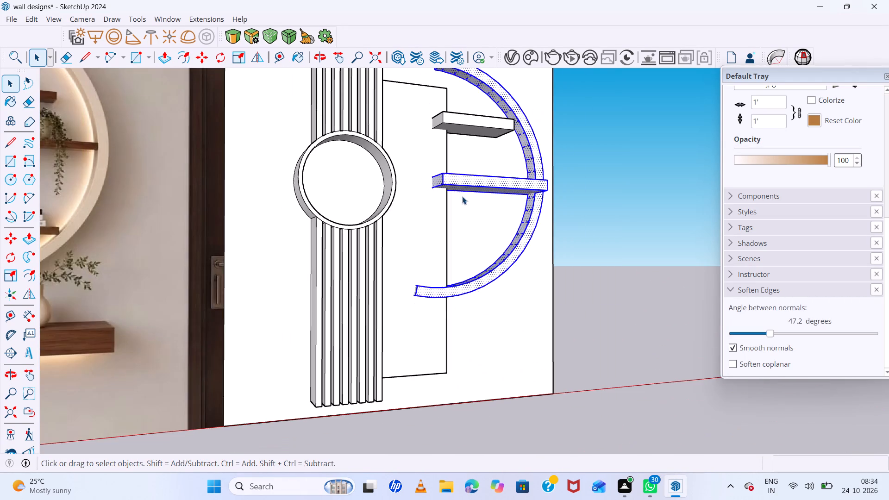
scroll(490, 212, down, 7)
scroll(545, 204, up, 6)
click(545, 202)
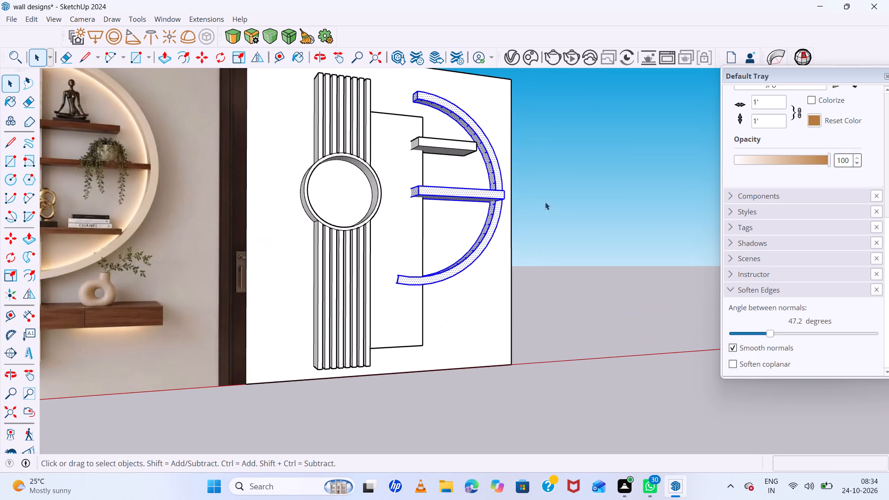
Copy the top shelf's geometry straight down about 3' 4" to form a third shelf below the middle one.
scroll(418, 94, up, 4)
double_click(449, 170)
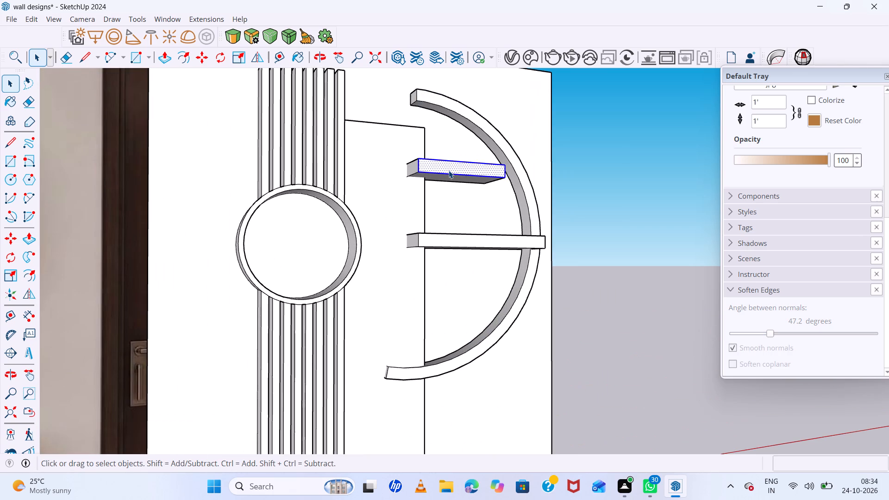
double_click(449, 170)
key(m)
middle_drag(497, 258, 425, 236)
middle_drag(421, 232, 401, 221)
scroll(413, 188, up, 7)
middle_drag(432, 186, 397, 175)
middle_click(397, 175)
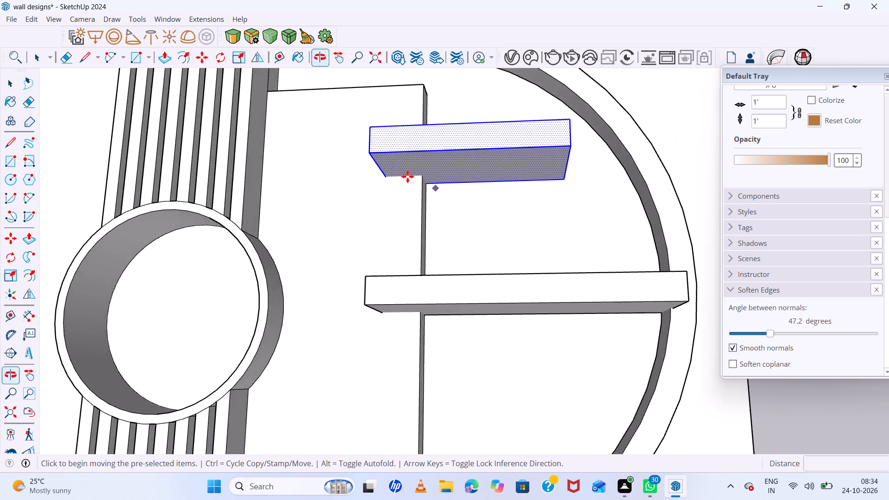
scroll(449, 182, up, 6)
click(407, 186)
scroll(397, 287, down, 13)
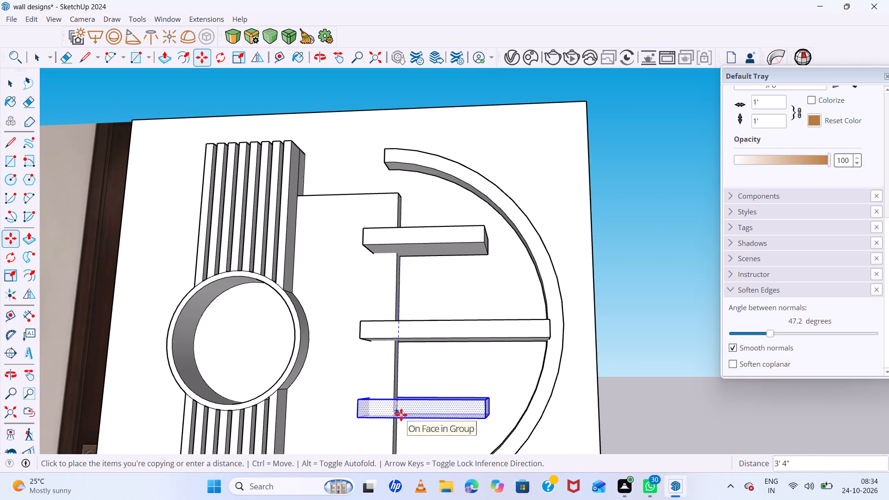
click(398, 418)
Compare the third shelf's placement in the model with the shelf arrangement in the reference image.
middle_drag(433, 449, 415, 309)
middle_click(412, 306)
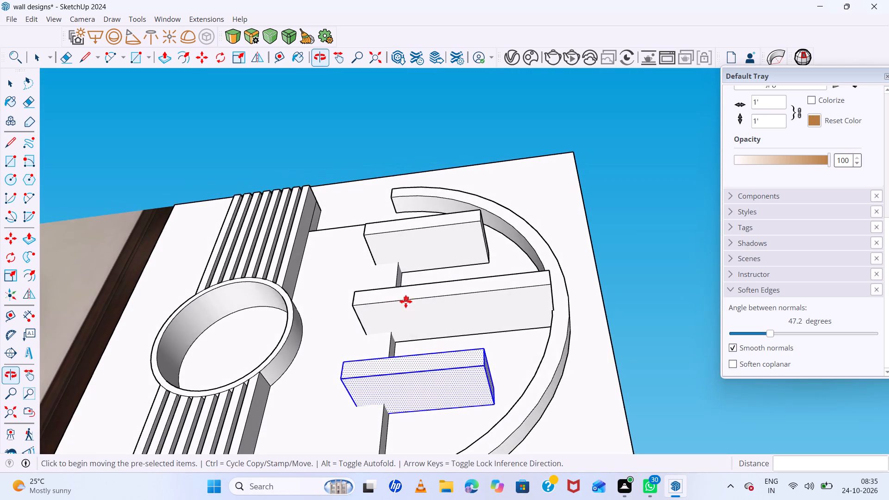
scroll(317, 317, down, 7)
scroll(400, 324, down, 11)
middle_drag(414, 357, 407, 481)
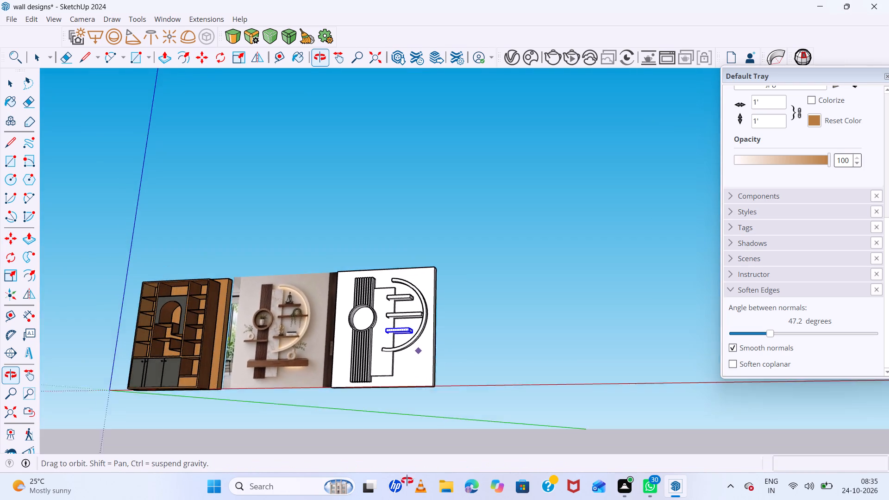
middle_drag(407, 481, 407, 481)
scroll(274, 370, up, 7)
scroll(301, 323, up, 7)
middle_drag(304, 321, 301, 389)
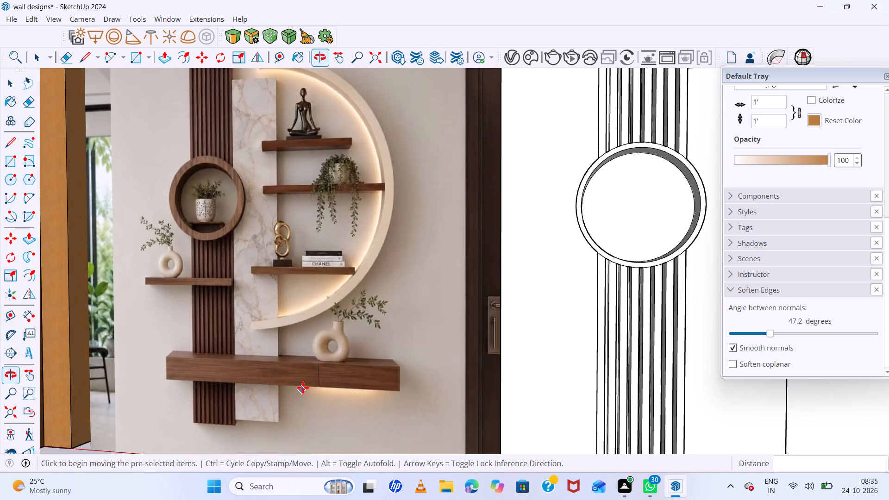
Push/Pull the third shelf's arc-side end face outward about 8" so that it reaches the arc.
scroll(357, 303, down, 8)
middle_drag(513, 288, 344, 315)
middle_click(344, 315)
scroll(580, 306, up, 5)
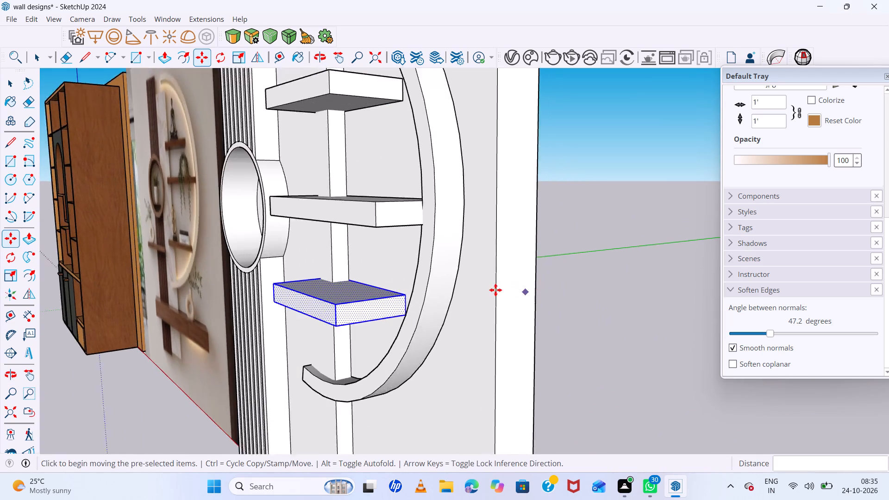
scroll(495, 290, up, 9)
key(space)
click(354, 315)
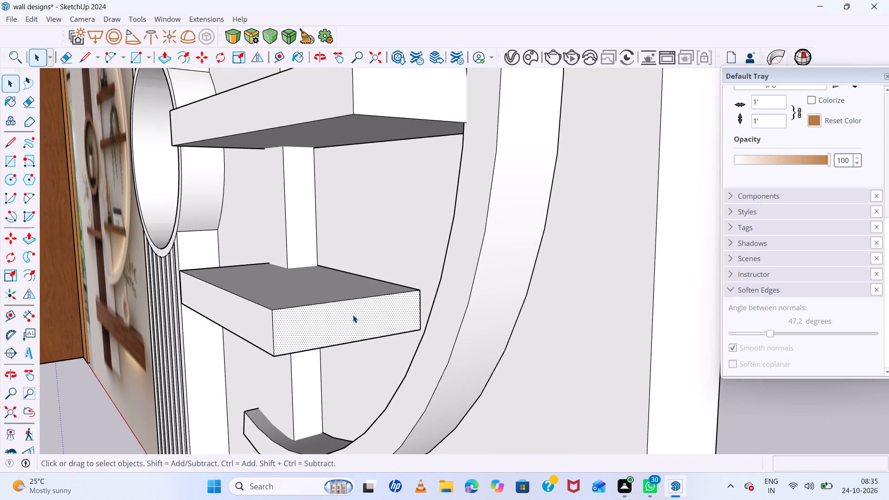
key(p)
click(353, 315)
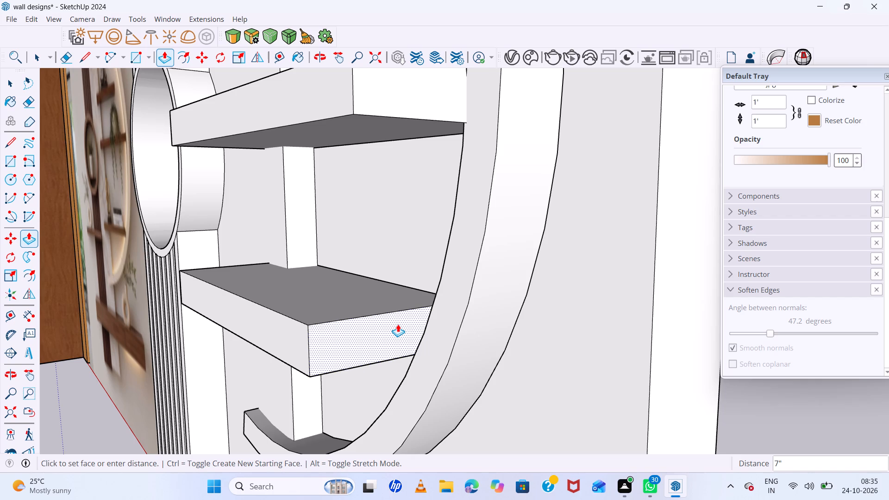
click(399, 325)
Push/Pull the third shelf's front face inward about 2" to reduce its depth.
scroll(347, 325, down, 7)
middle_drag(227, 310, 574, 325)
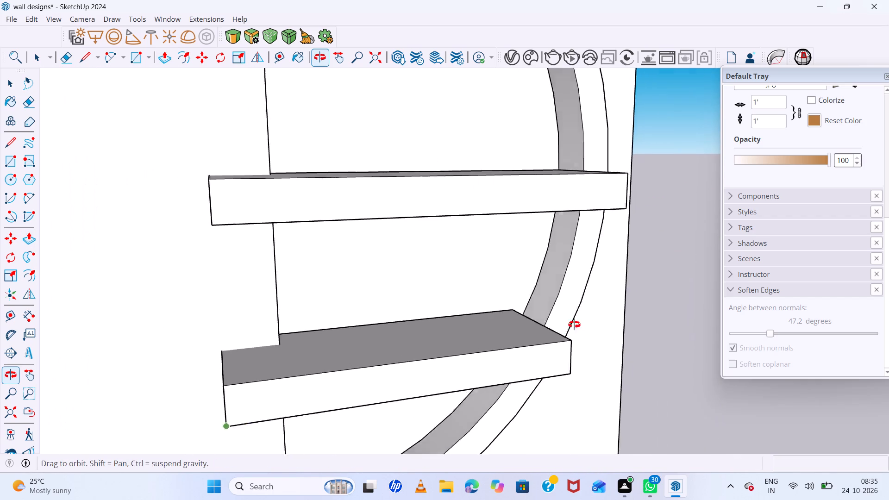
middle_drag(574, 325, 589, 326)
middle_click(589, 326)
scroll(433, 282, down, 20)
scroll(433, 282, down, 1)
middle_drag(460, 323, 456, 305)
middle_click(456, 305)
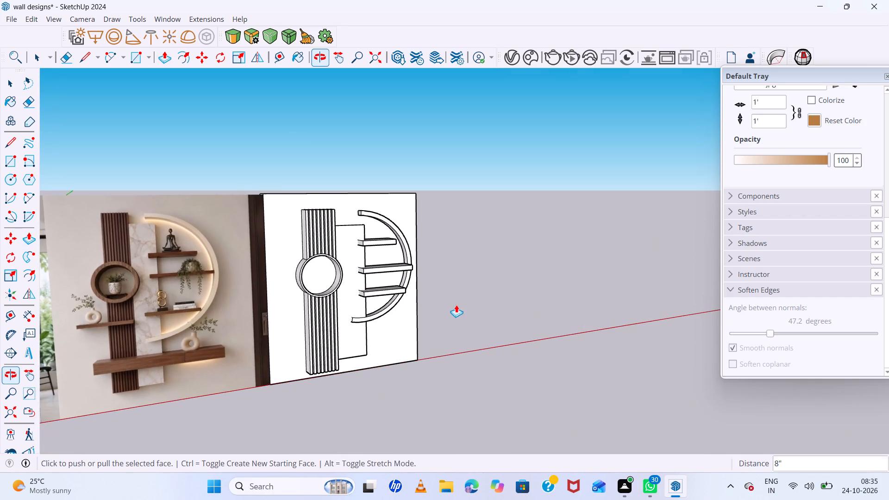
scroll(366, 278, up, 6)
middle_drag(333, 295, 431, 328)
middle_click(432, 328)
scroll(467, 323, up, 5)
key(space)
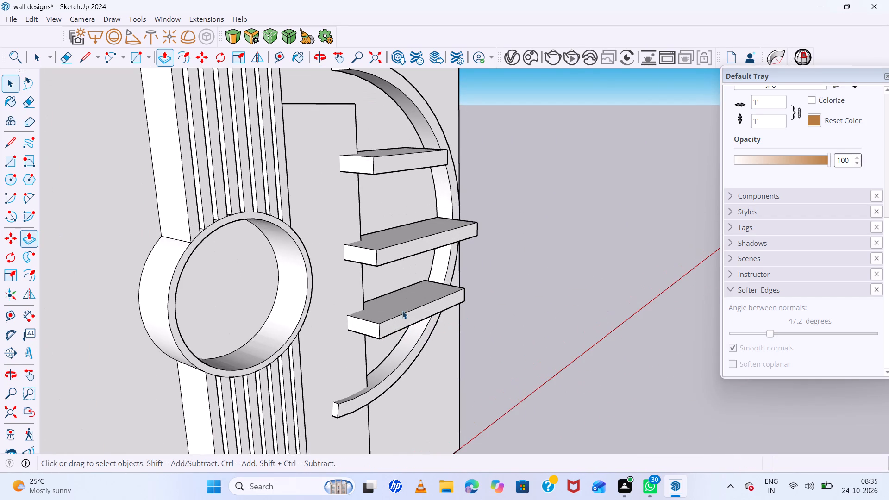
click(406, 321)
key(p)
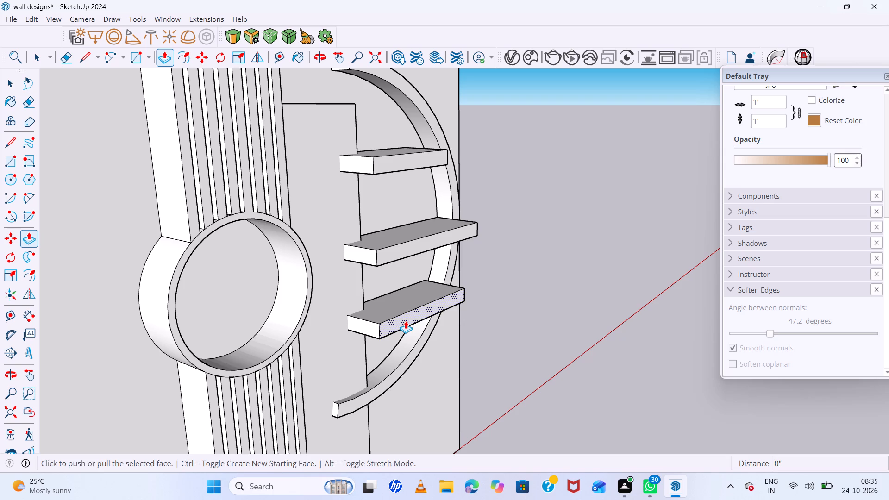
click(406, 321)
click(399, 322)
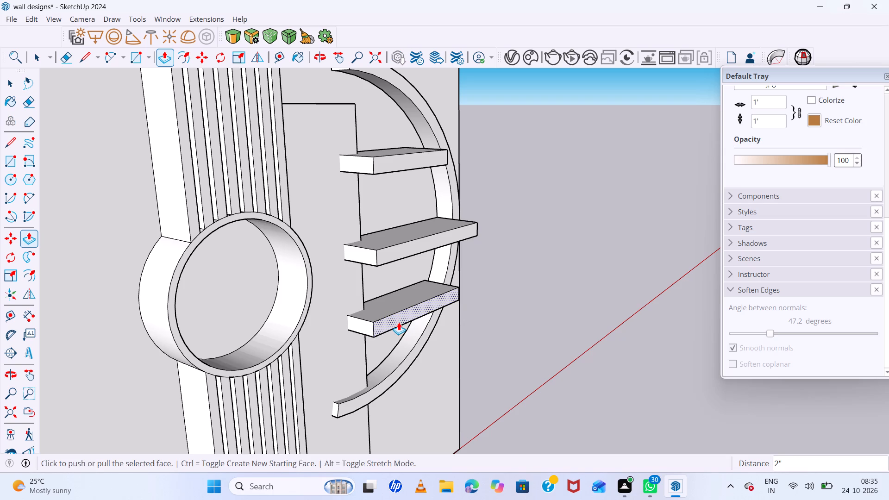
Push/Pull the third shelf's end face nearest the circular ring outward about 9", past the flat panel's edge.
scroll(421, 240, up, 7)
scroll(421, 236, down, 14)
middle_drag(520, 284, 378, 284)
middle_click(376, 284)
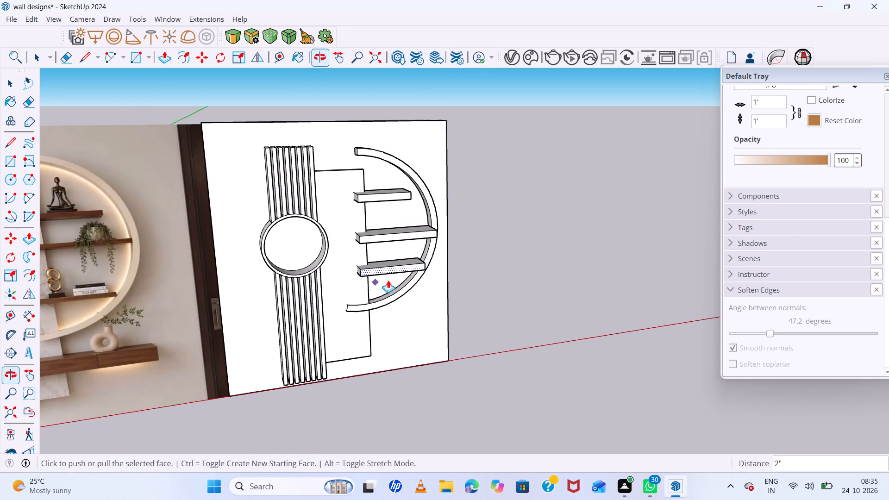
key(space)
click(495, 264)
scroll(444, 269, down, 6)
middle_drag(480, 322, 440, 265)
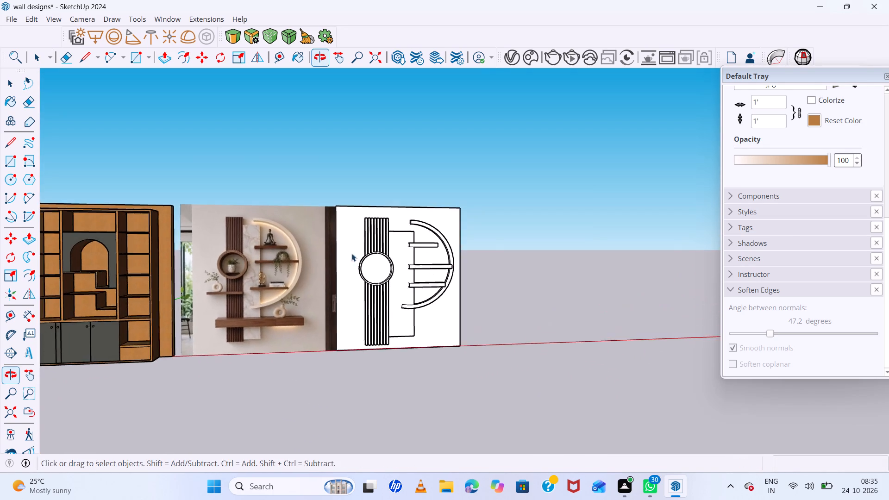
scroll(106, 261, up, 6)
scroll(607, 334, up, 5)
scroll(570, 279, up, 7)
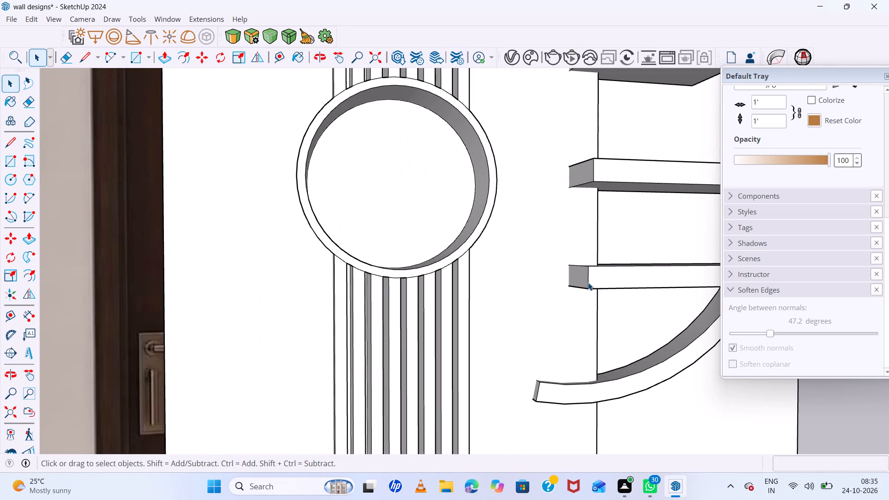
click(578, 276)
key(p)
click(578, 276)
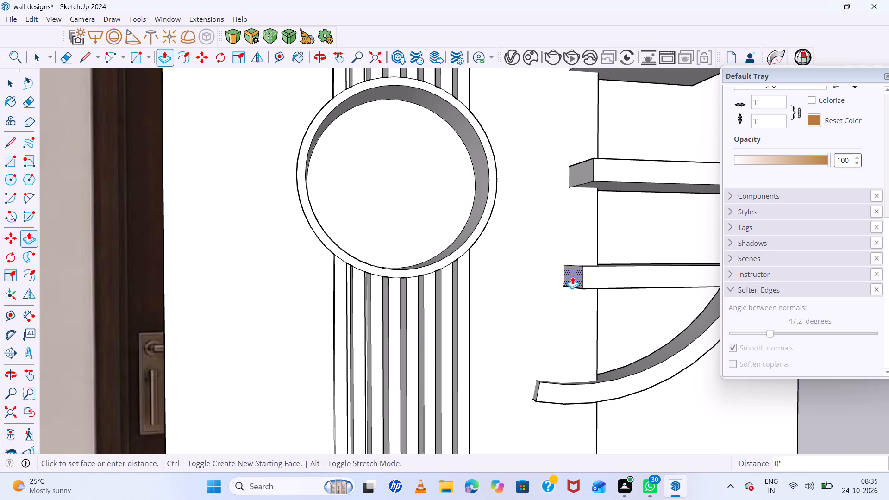
click(530, 278)
Compare the lengths and spacing of the three modelled shelves with the reference image.
scroll(513, 287, down, 6)
scroll(587, 209, down, 1)
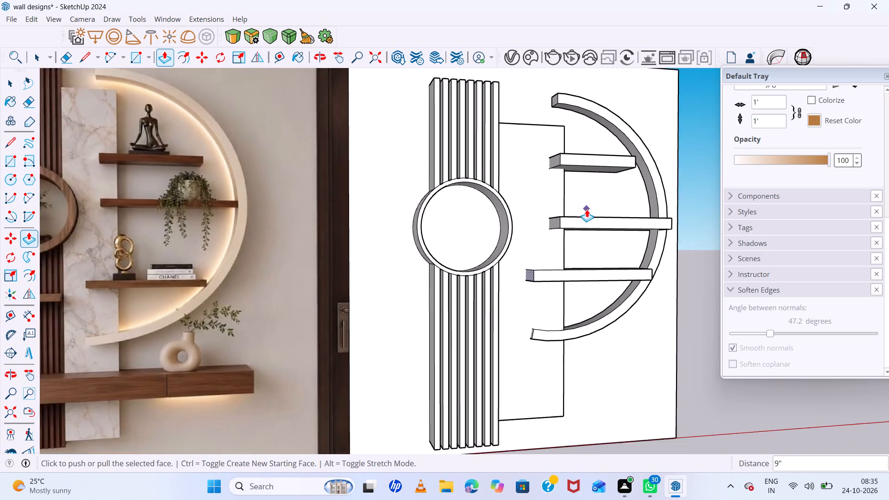
scroll(587, 209, down, 3)
scroll(587, 209, up, 6)
key(space)
scroll(549, 222, up, 5)
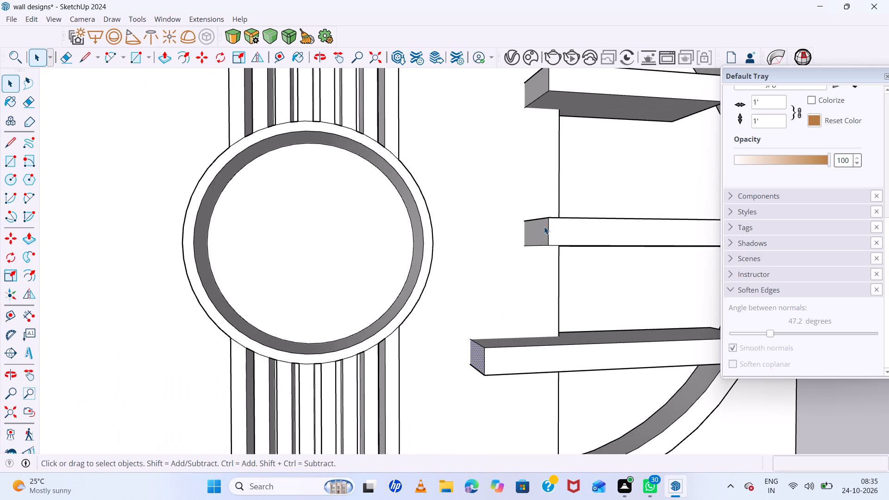
click(541, 227)
scroll(541, 227, down, 13)
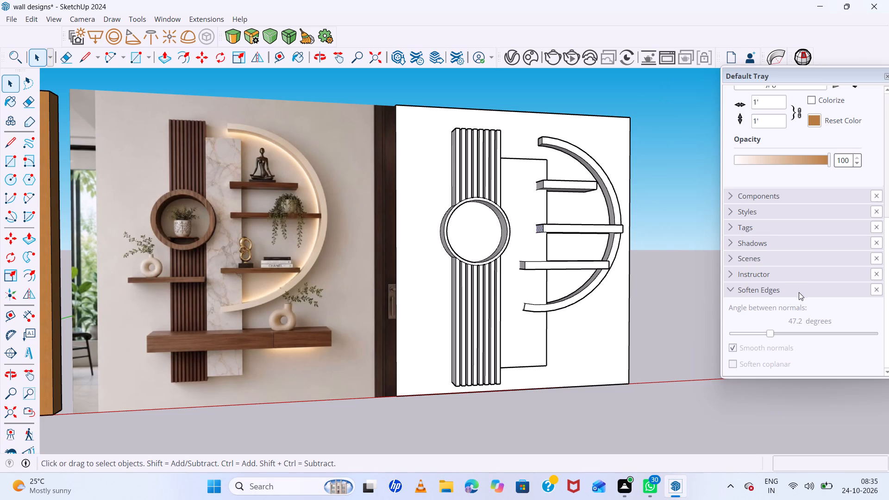
scroll(294, 255, up, 1)
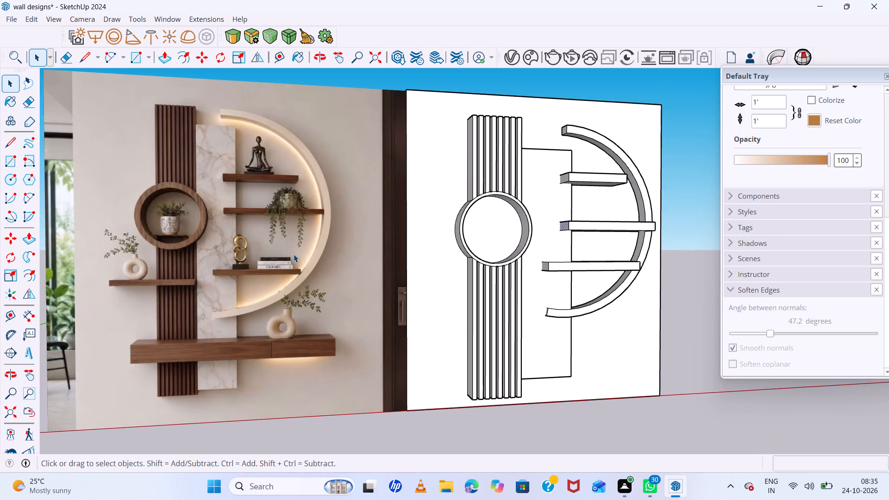
scroll(294, 253, up, 5)
scroll(294, 252, down, 10)
scroll(551, 261, up, 6)
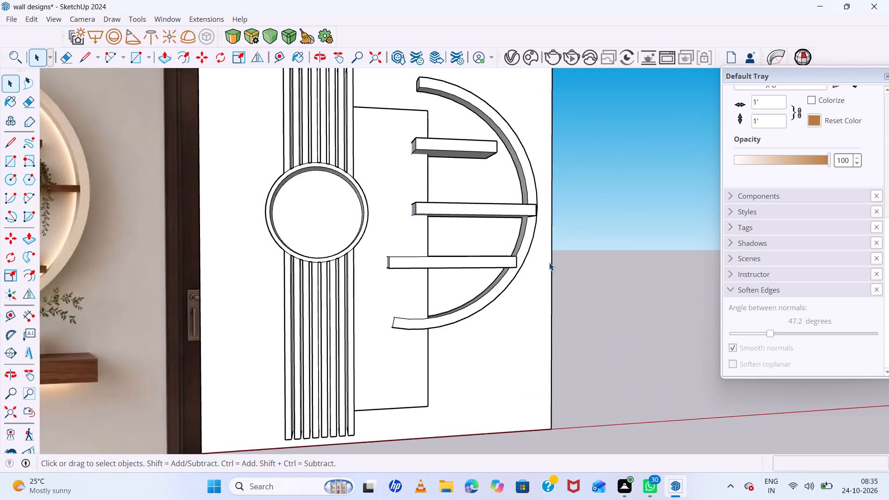
Select all geometry connected to the third shelf to check how it joins the arc, and clear the selection.
scroll(349, 262, up, 7)
middle_drag(489, 272, 473, 327)
middle_click(473, 327)
scroll(543, 269, up, 6)
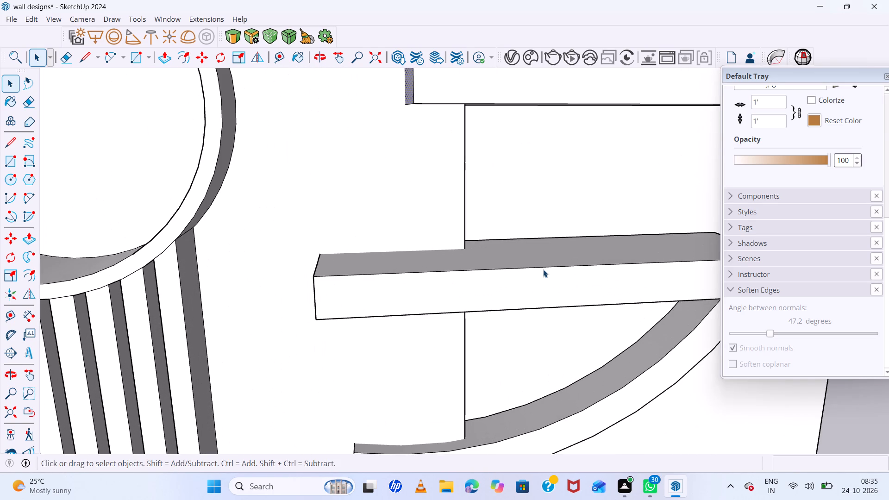
double_click(543, 269)
double_click(543, 269)
scroll(543, 269, down, 6)
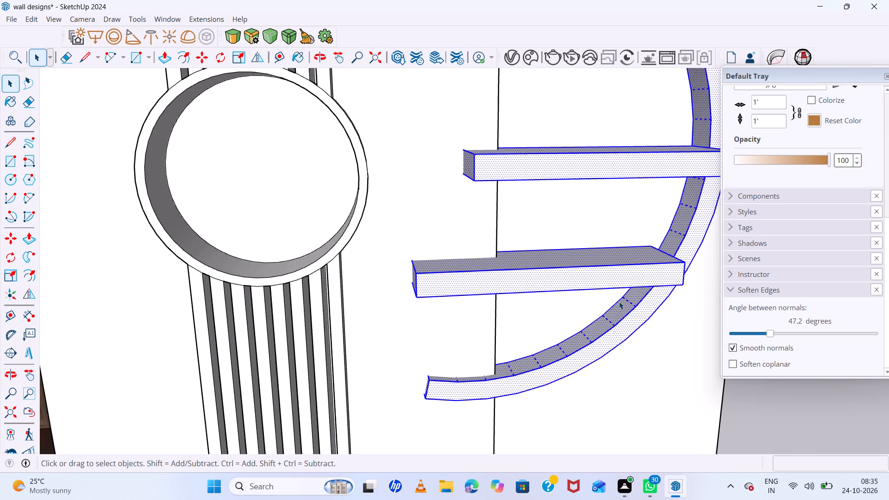
scroll(621, 302, down, 12)
double_click(685, 181)
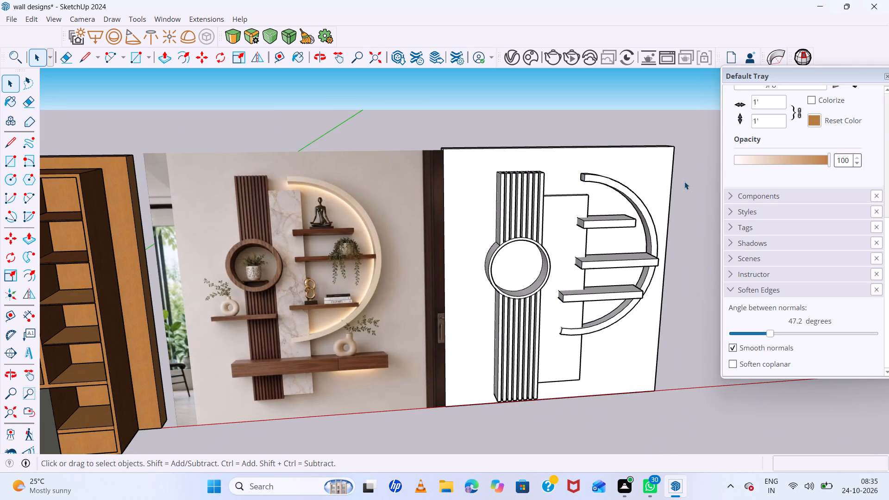
Select the top shelf's geometry, examine it from the front and above, and clear the selection.
scroll(629, 241, up, 6)
middle_drag(751, 326, 553, 274)
middle_drag(553, 274, 604, 249)
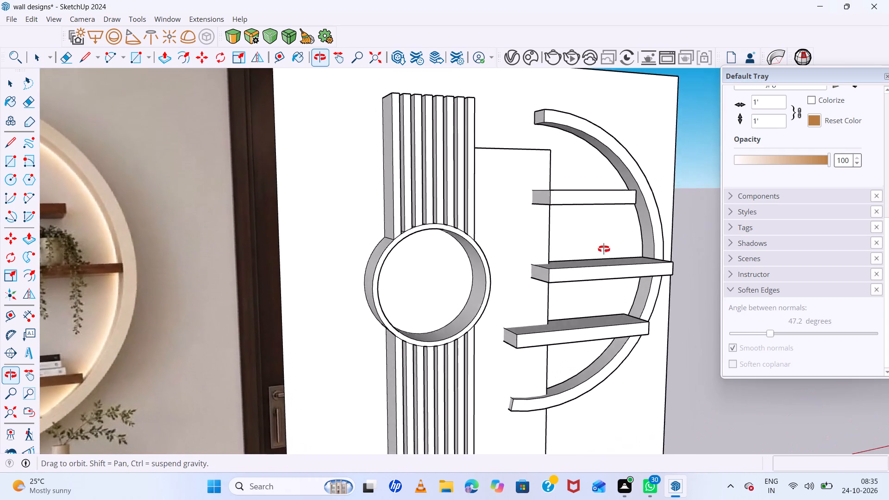
middle_drag(604, 249, 604, 247)
middle_click(604, 247)
scroll(545, 201, up, 8)
double_click(545, 201)
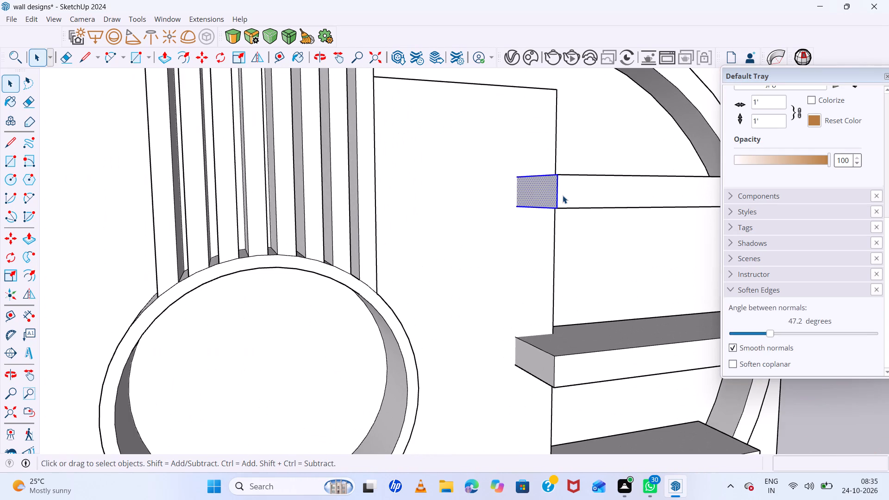
double_click(563, 195)
scroll(563, 195, up, 5)
triple_click(555, 215)
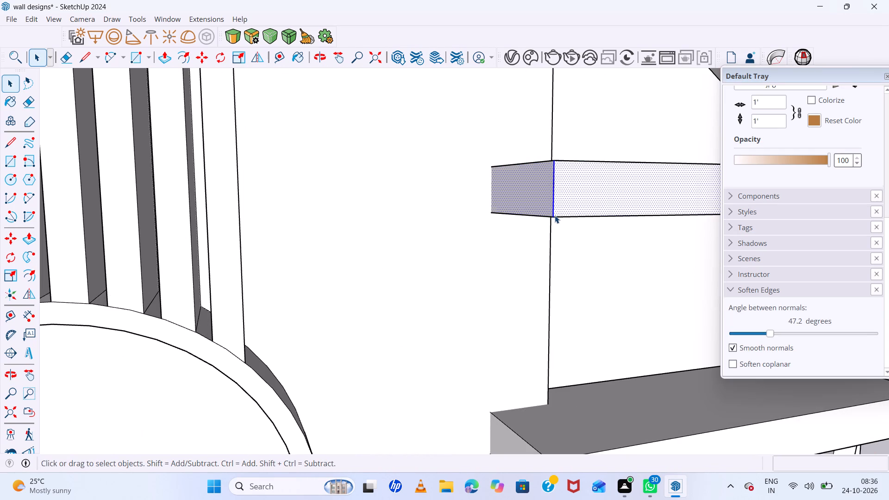
scroll(555, 215, down, 6)
middle_drag(554, 217, 538, 342)
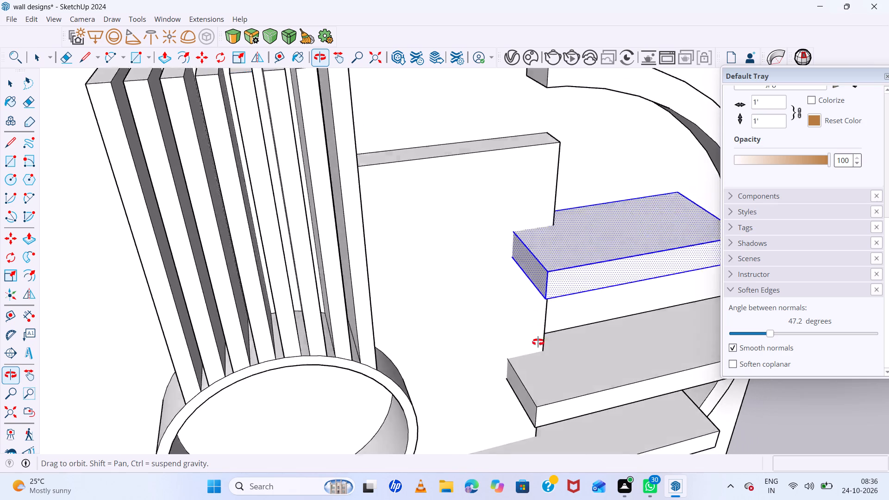
middle_drag(538, 342, 448, 425)
middle_drag(447, 417, 448, 387)
scroll(576, 349, up, 5)
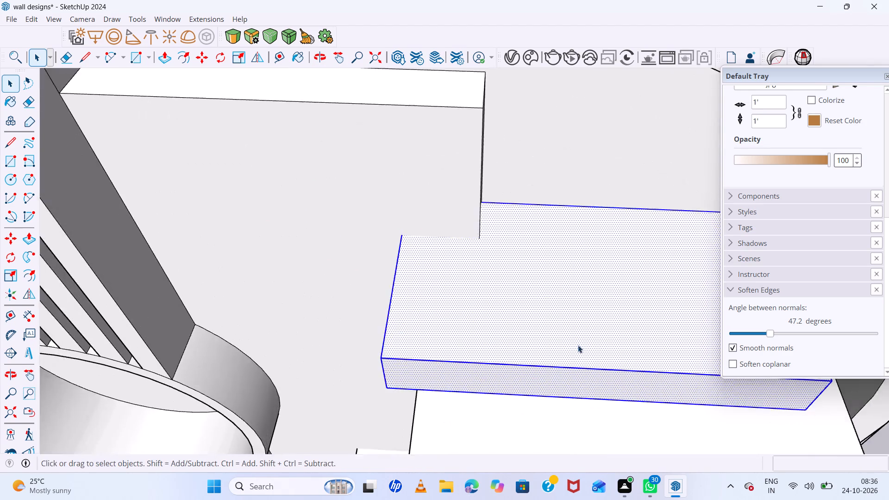
scroll(578, 345, up, 2)
scroll(482, 332, down, 20)
scroll(482, 332, down, 1)
middle_drag(617, 372, 578, 235)
middle_click(578, 234)
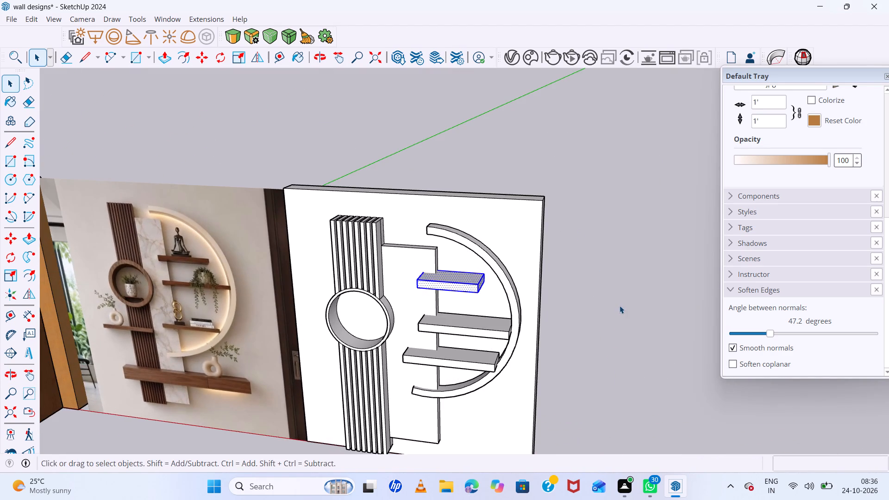
click(620, 306)
Examine the three shelves and arc from several angles and compare them with the reference image.
scroll(456, 383, up, 6)
middle_drag(541, 350, 762, 211)
middle_drag(762, 211, 726, 216)
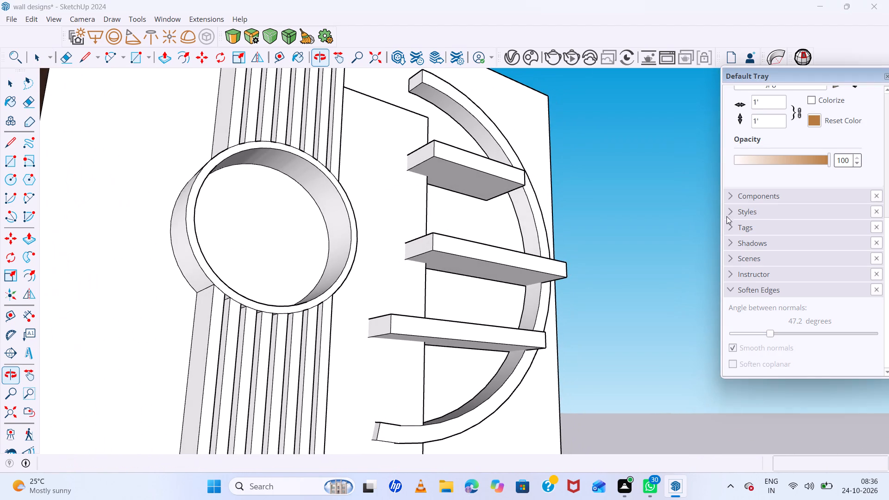
middle_drag(726, 216, 447, 212)
scroll(470, 339, down, 7)
middle_click(633, 376)
scroll(578, 357, down, 5)
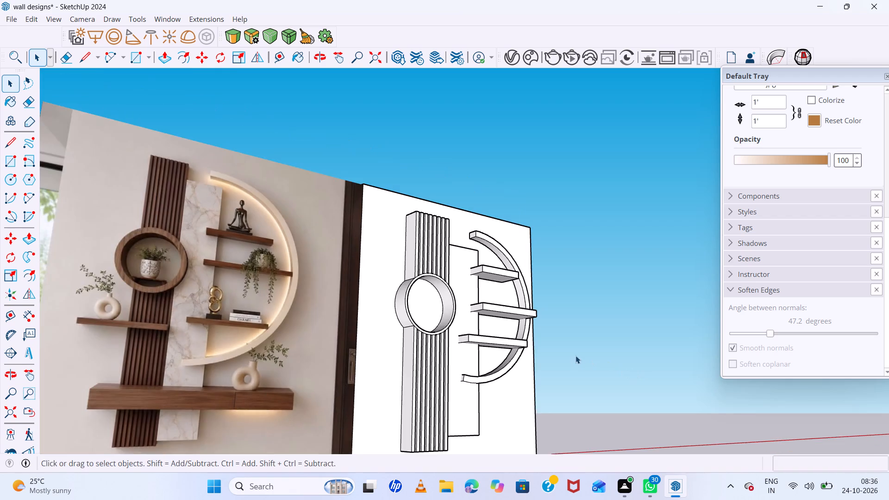
middle_drag(595, 356, 549, 396)
scroll(526, 373, up, 6)
scroll(525, 362, down, 6)
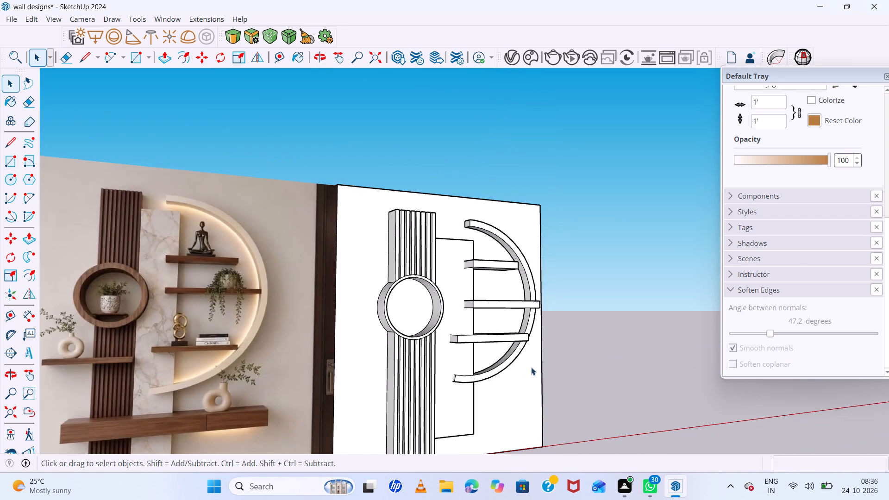
Select all geometry connected to the lowest shelf to check its joins with the arc and middle shelf, and reduce the selection to its top face.
middle_drag(651, 398, 486, 462)
middle_click(482, 466)
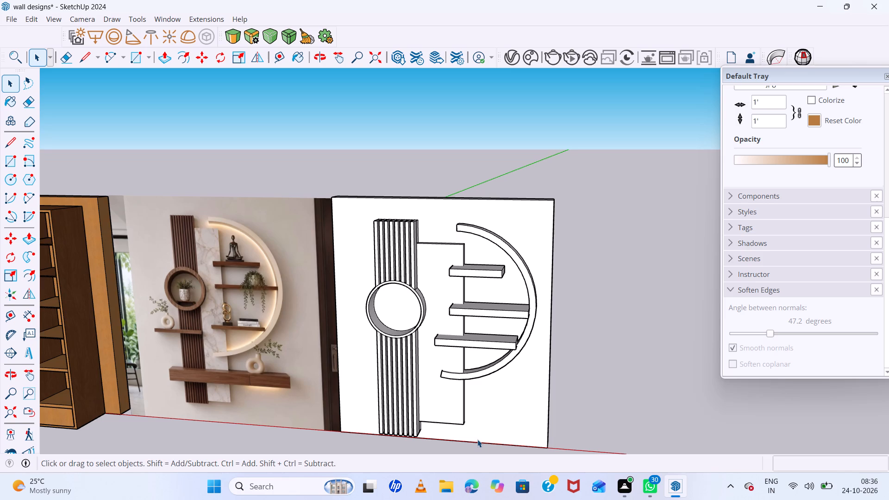
scroll(477, 439, up, 6)
scroll(479, 434, down, 7)
middle_drag(479, 319, 487, 321)
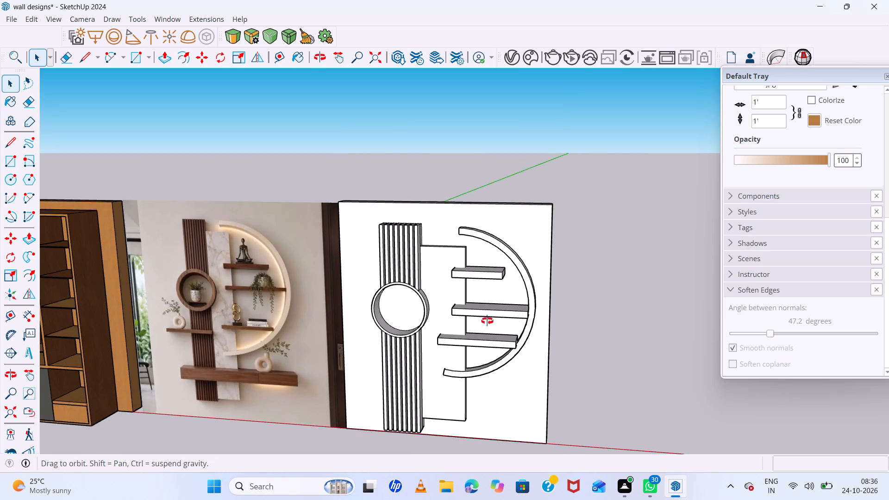
middle_drag(487, 321, 623, 360)
scroll(454, 340, up, 13)
triple_click(480, 353)
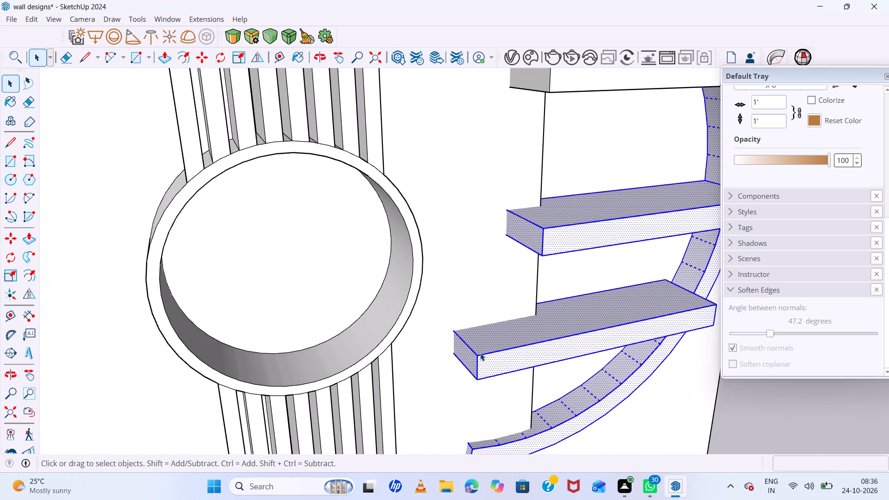
double_click(480, 353)
click(480, 353)
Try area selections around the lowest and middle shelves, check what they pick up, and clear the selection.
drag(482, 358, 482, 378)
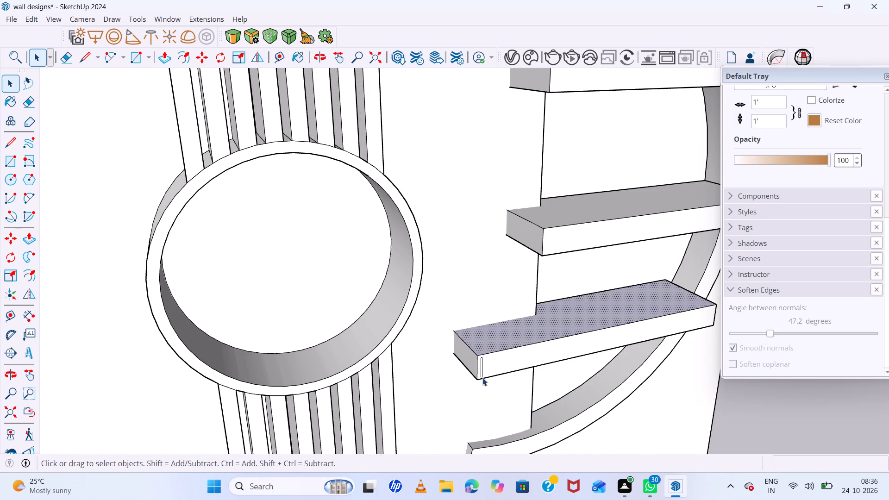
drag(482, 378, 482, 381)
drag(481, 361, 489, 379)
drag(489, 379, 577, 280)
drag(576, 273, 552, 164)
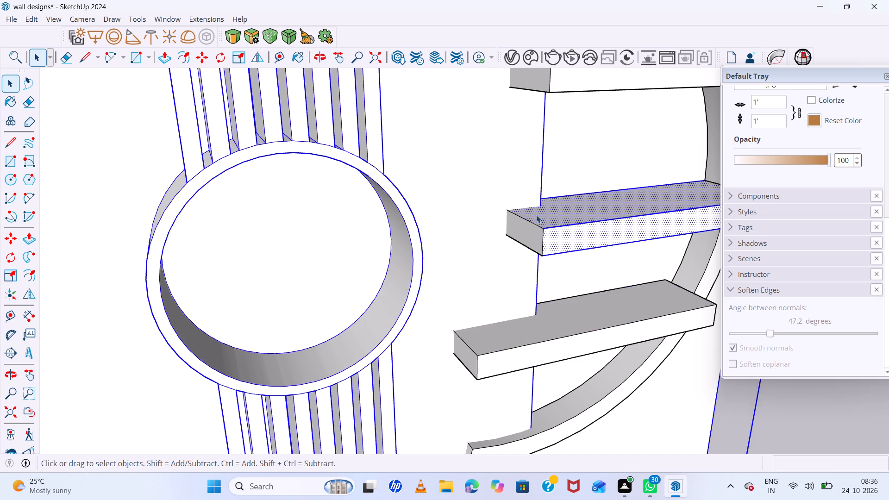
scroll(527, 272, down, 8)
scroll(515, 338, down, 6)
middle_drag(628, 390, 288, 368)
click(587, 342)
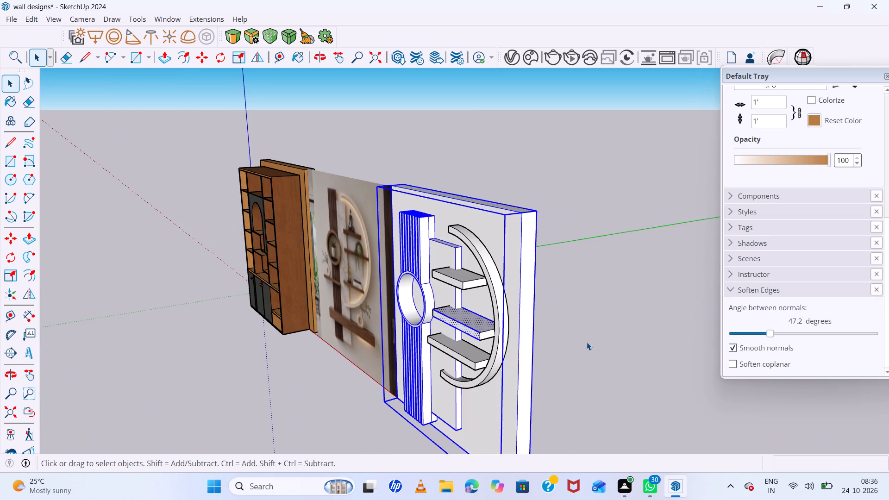
Select all geometry connected to the lowest shelf's end beside the arc, inspect the joined parts, and clear the selection.
scroll(487, 342, up, 7)
scroll(472, 377, up, 5)
triple_click(477, 396)
click(477, 396)
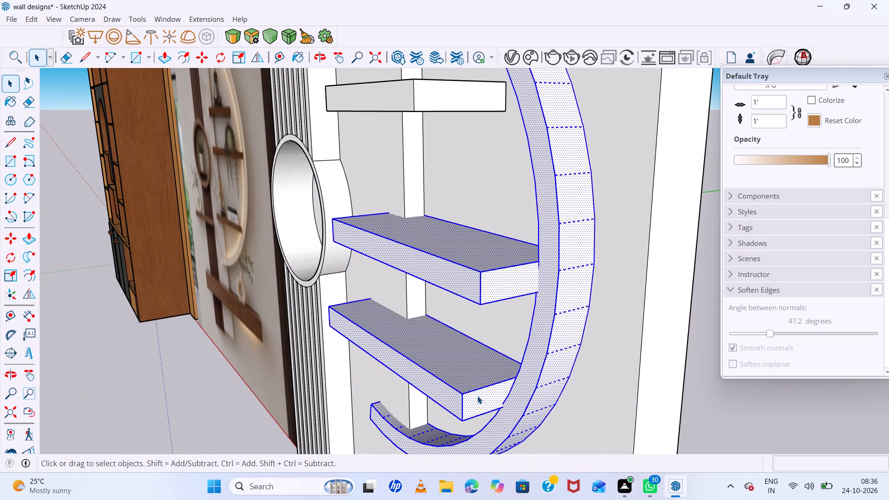
scroll(477, 395, down, 11)
click(586, 366)
Examine the three shelves and their ends against the arc from above and the front, comparing them with the reference image.
scroll(385, 252, up, 7)
middle_drag(452, 297, 485, 308)
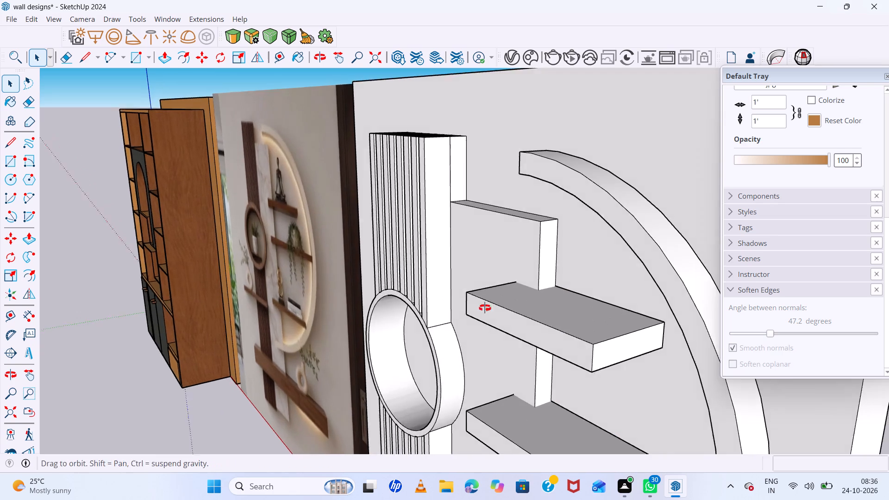
middle_drag(485, 308, 667, 356)
scroll(462, 309, down, 14)
scroll(490, 346, up, 7)
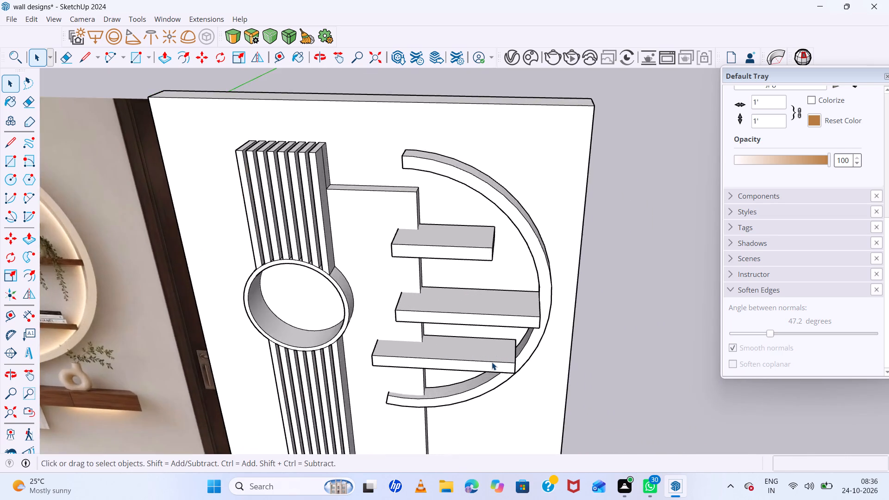
scroll(492, 362, up, 7)
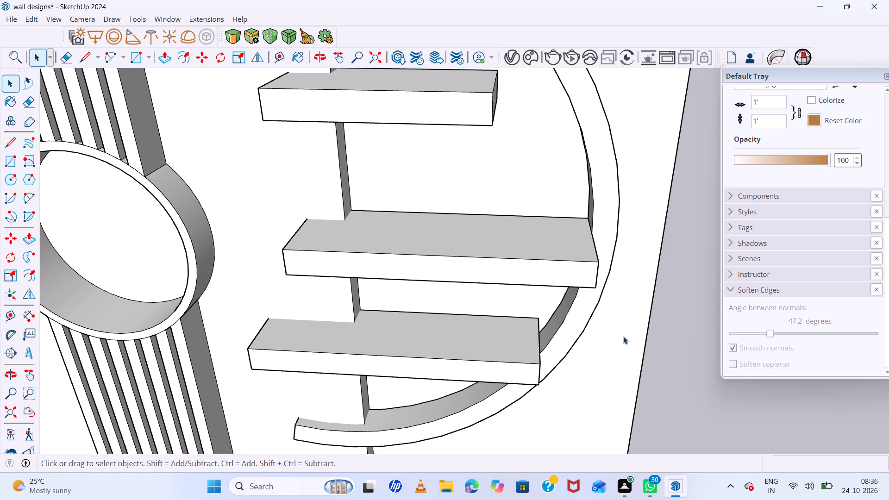
scroll(389, 297, down, 14)
middle_drag(558, 281, 536, 203)
middle_drag(535, 200, 535, 195)
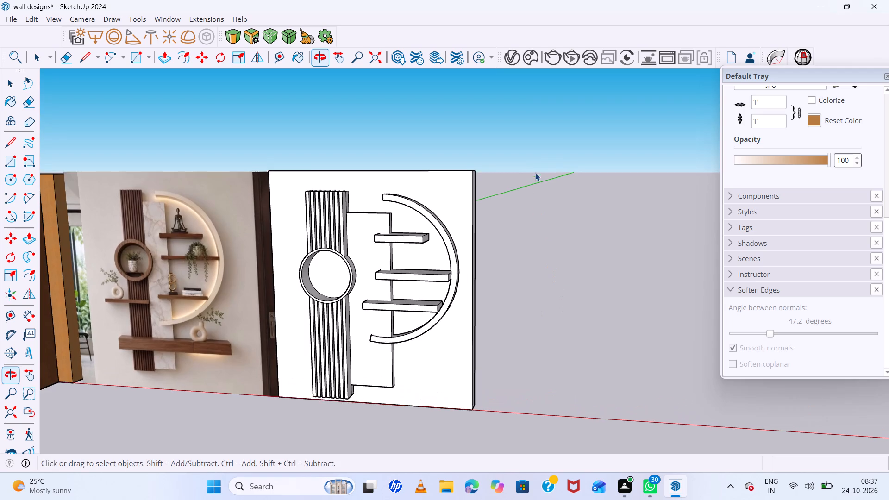
scroll(517, 208, up, 7)
scroll(449, 270, up, 4)
scroll(457, 286, down, 5)
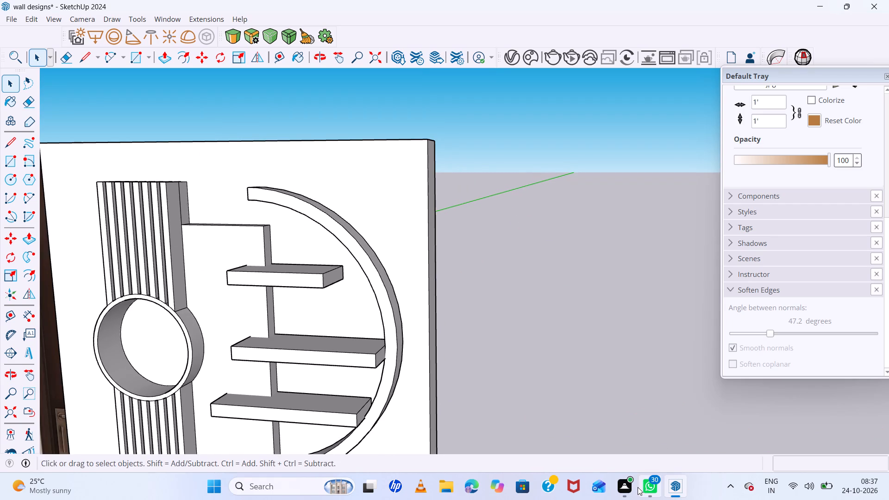
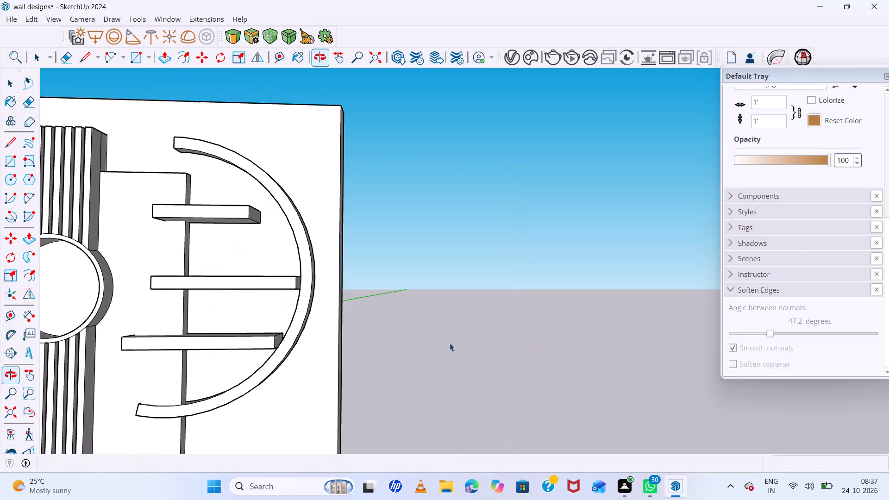
Compare the modelled shelves and arc with the reference image, viewing both from an angle above.
scroll(446, 333, down, 4)
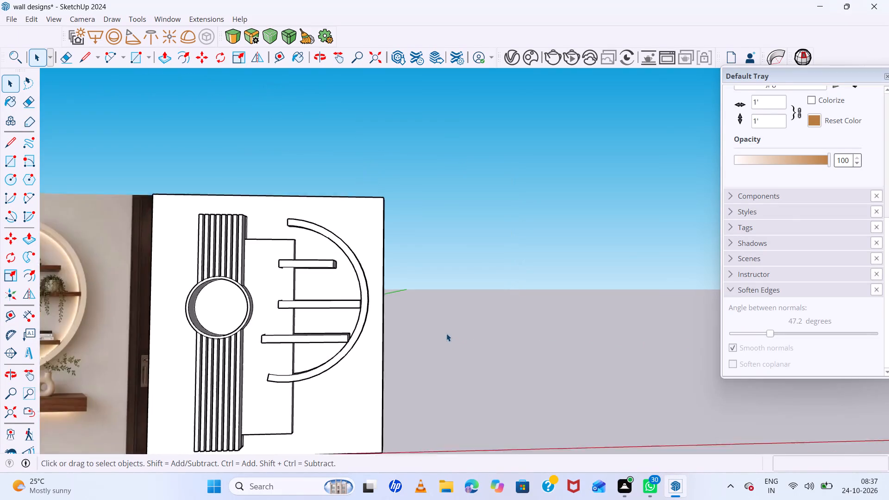
scroll(446, 333, down, 9)
middle_drag(490, 335, 361, 464)
scroll(380, 317, up, 6)
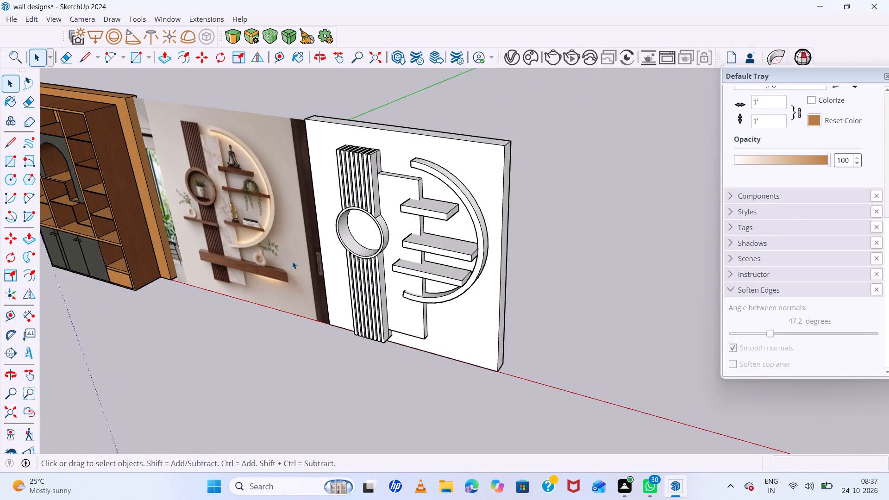
scroll(222, 195, up, 6)
scroll(286, 199, up, 5)
scroll(330, 231, up, 4)
scroll(365, 218, down, 10)
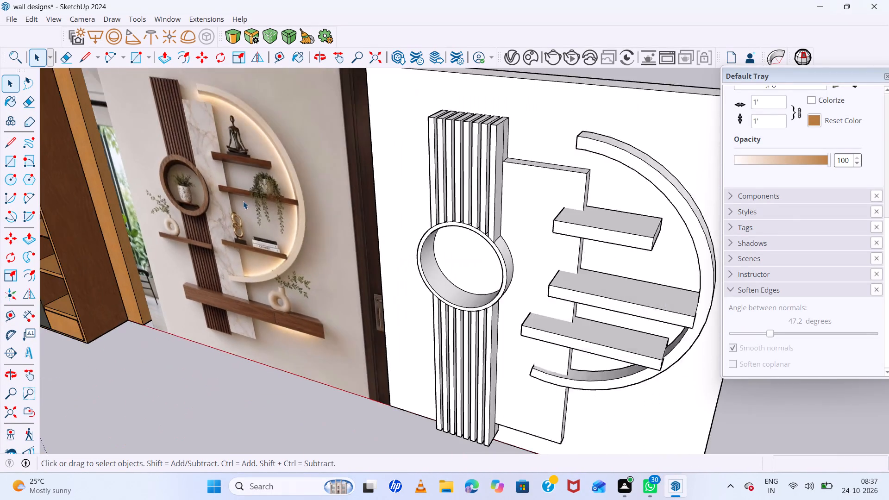
scroll(243, 201, down, 8)
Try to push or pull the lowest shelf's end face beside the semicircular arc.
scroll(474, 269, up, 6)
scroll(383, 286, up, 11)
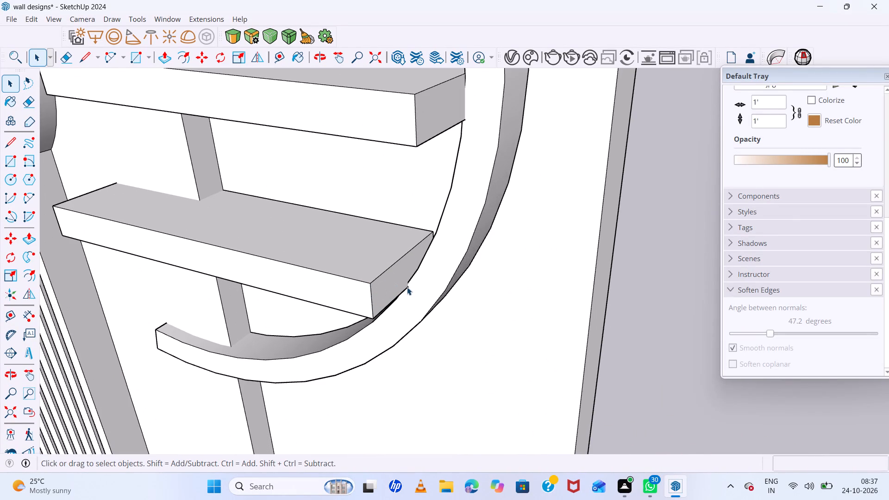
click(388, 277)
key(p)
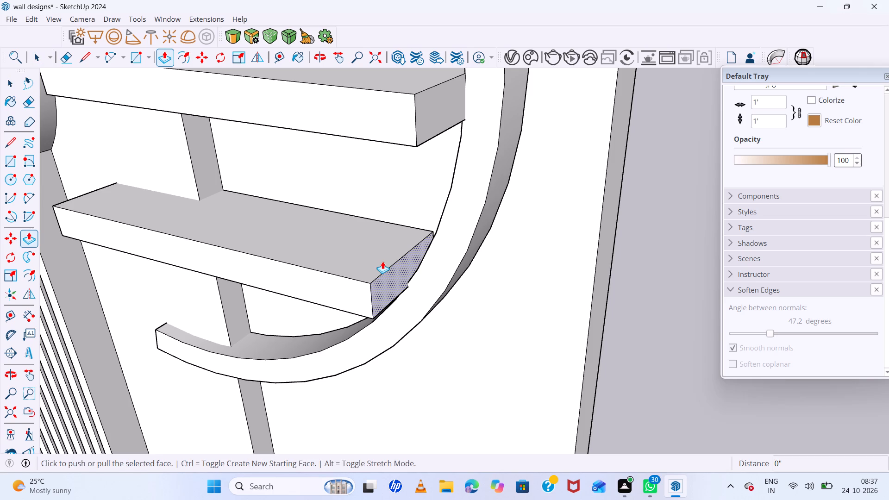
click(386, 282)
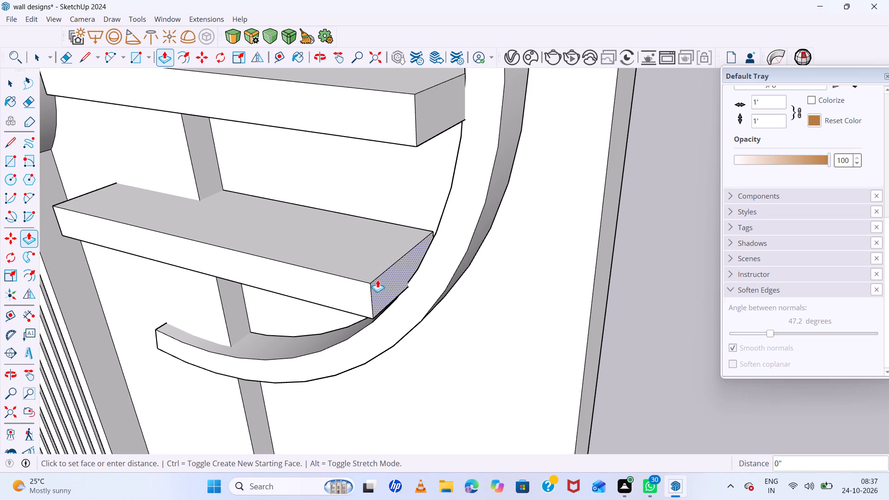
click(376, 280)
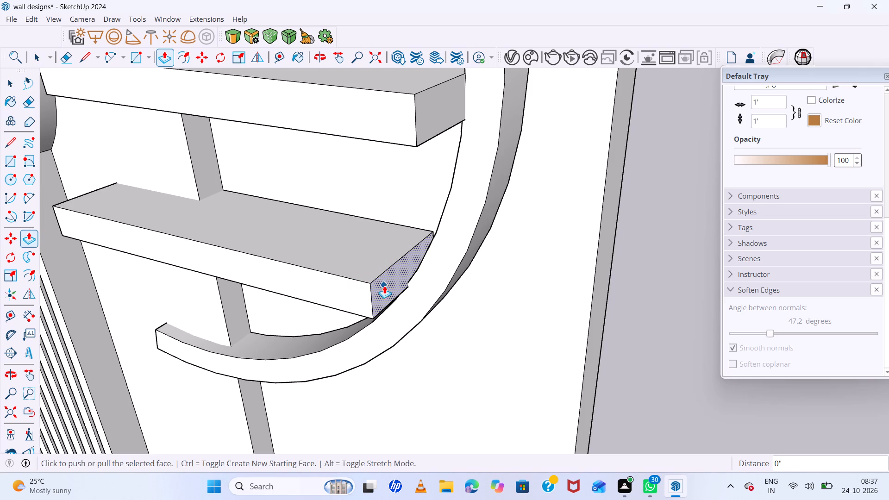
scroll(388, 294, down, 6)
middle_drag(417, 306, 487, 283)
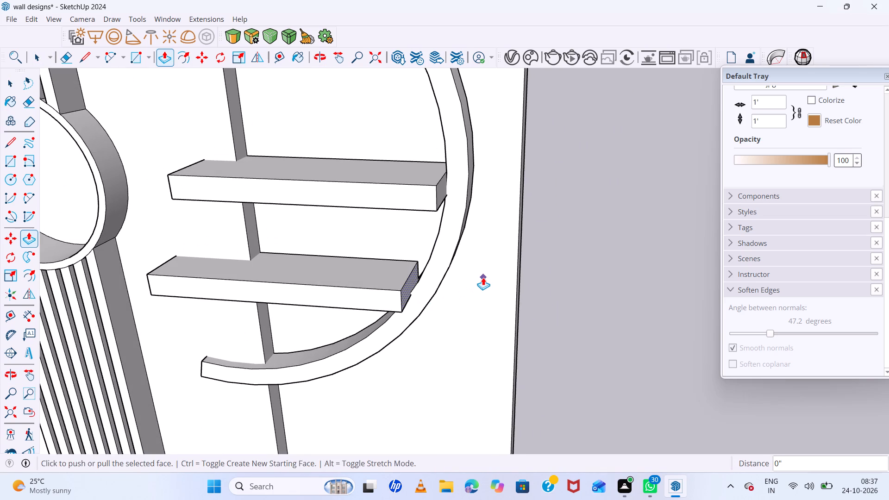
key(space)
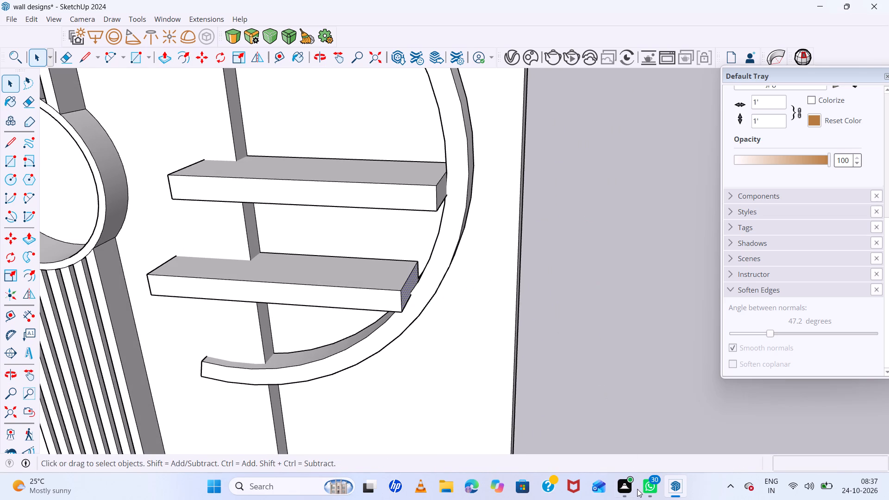
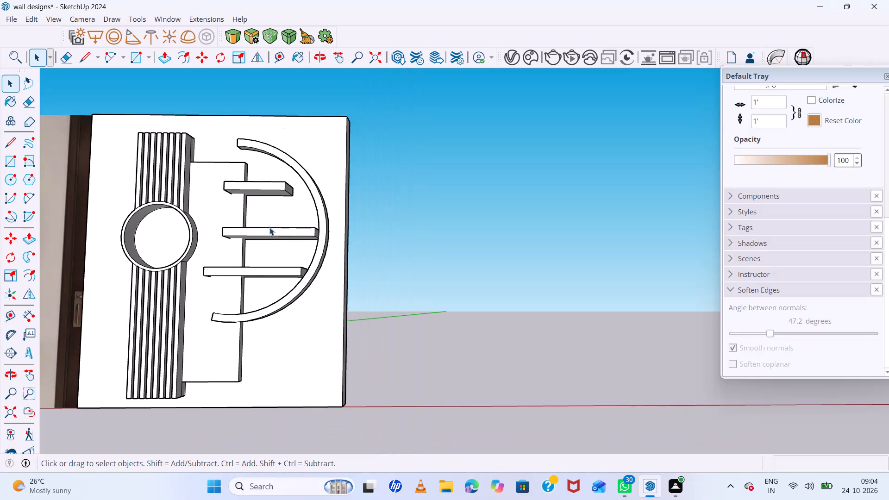
Compare the lower part of the modelled wall with the reference image, examining the long bottom shelf, fluted column and marble panel.
scroll(308, 336, down, 8)
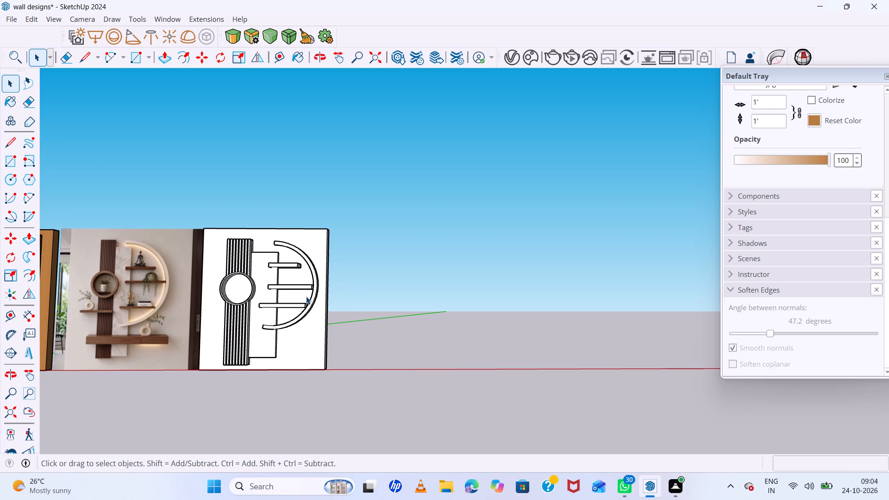
scroll(245, 259, down, 7)
middle_drag(335, 294, 343, 357)
middle_click(343, 357)
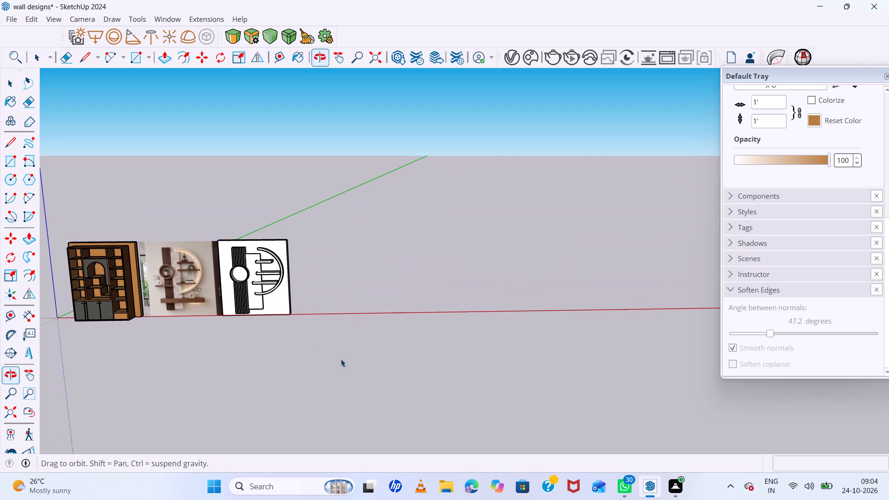
scroll(16, 232, up, 14)
scroll(413, 331, up, 1)
middle_drag(409, 327, 0, 252)
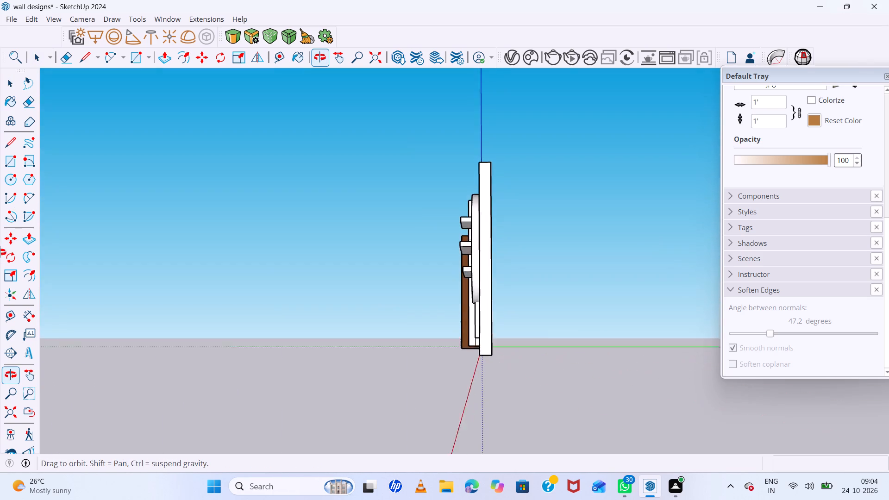
middle_drag(0, 252, 389, 337)
scroll(348, 309, down, 7)
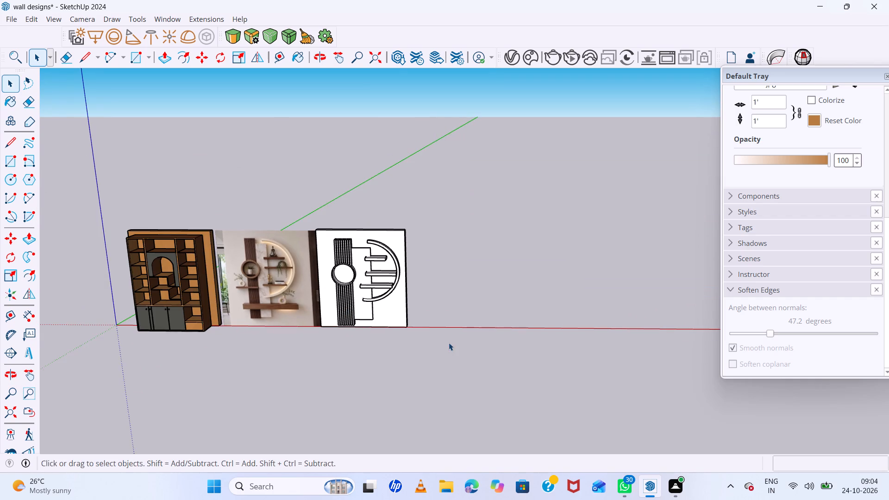
scroll(448, 342, up, 1)
middle_drag(441, 331, 398, 253)
scroll(341, 304, up, 6)
scroll(211, 301, up, 7)
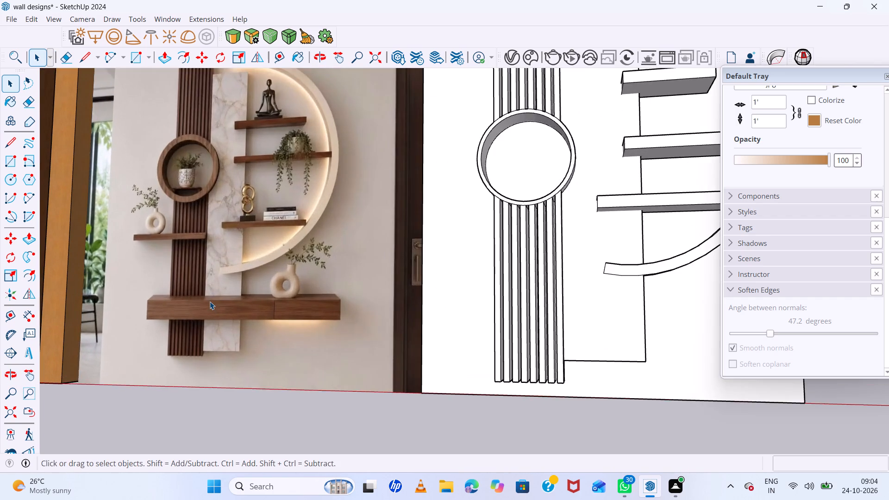
scroll(210, 301, up, 6)
scroll(210, 301, down, 13)
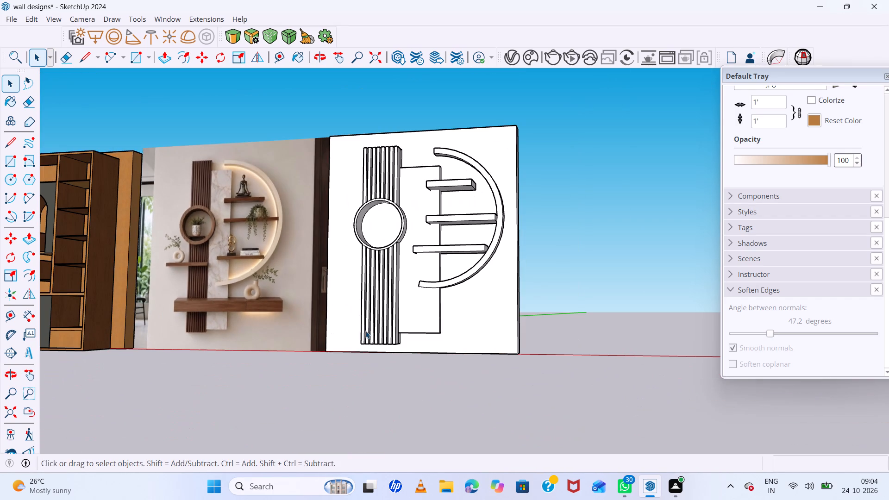
scroll(366, 329, up, 5)
scroll(366, 329, down, 5)
scroll(185, 302, up, 2)
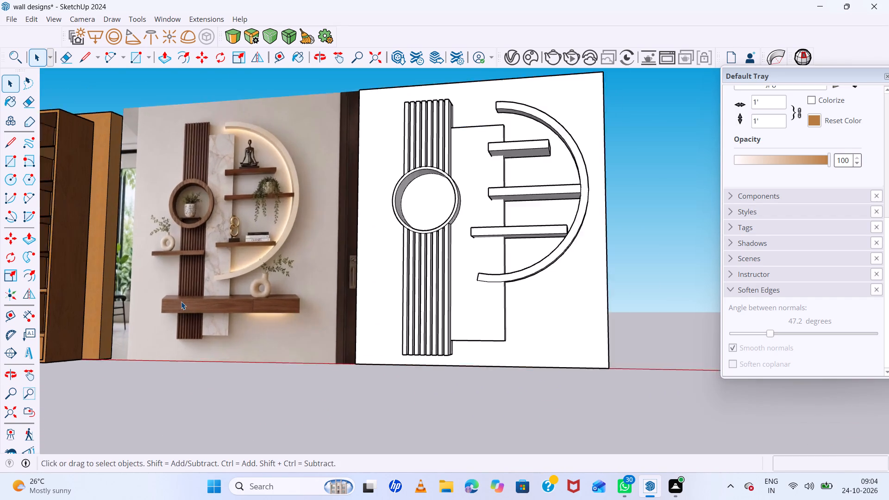
scroll(181, 301, up, 3)
scroll(181, 301, down, 6)
scroll(438, 325, up, 7)
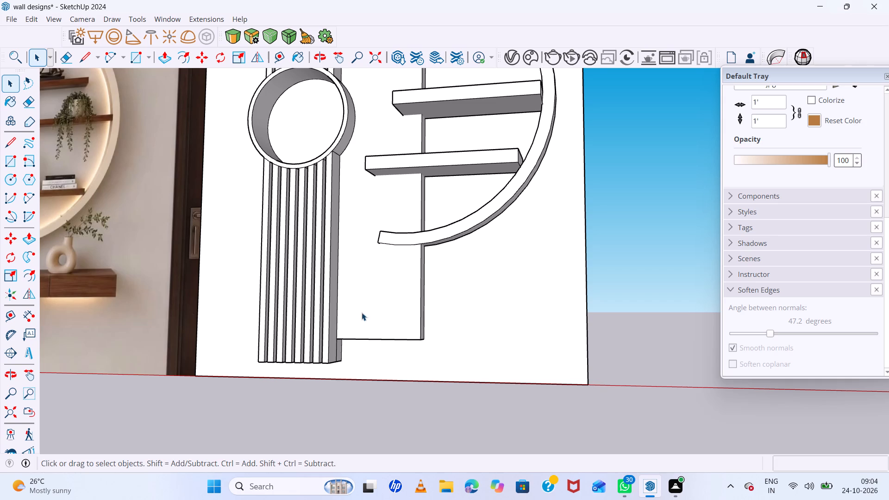
scroll(433, 298, up, 1)
scroll(437, 296, down, 7)
scroll(313, 314, up, 6)
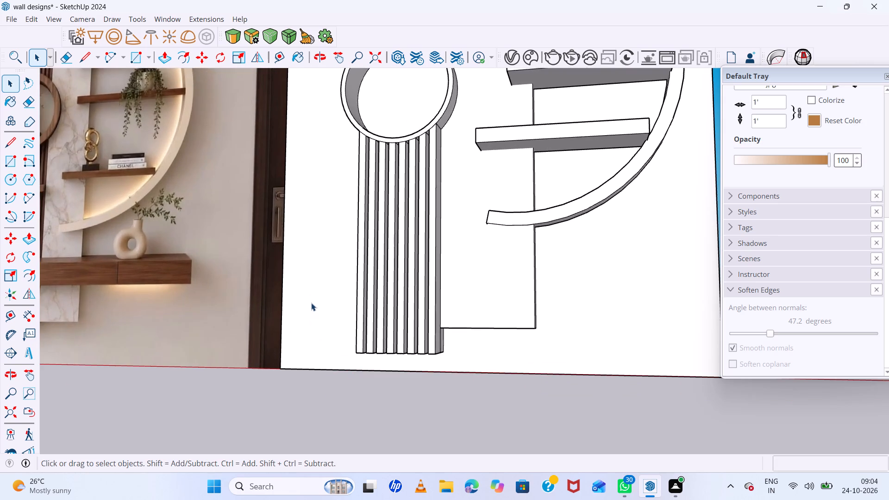
scroll(370, 297, down, 7)
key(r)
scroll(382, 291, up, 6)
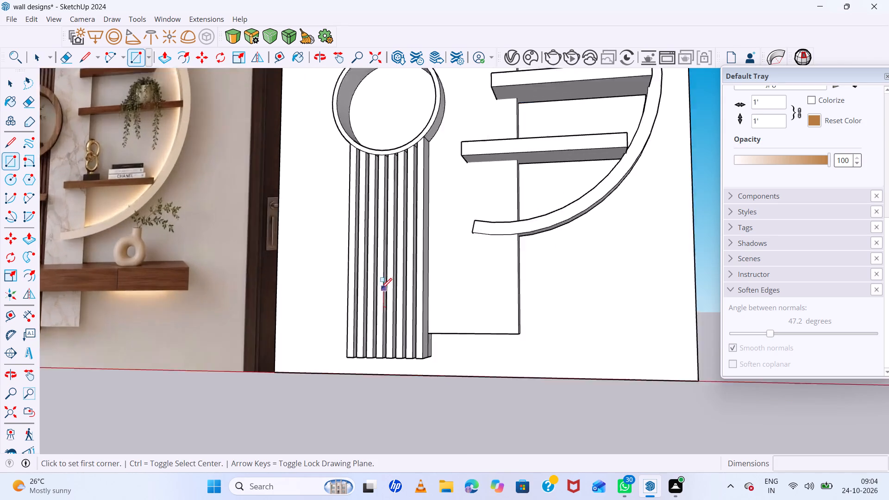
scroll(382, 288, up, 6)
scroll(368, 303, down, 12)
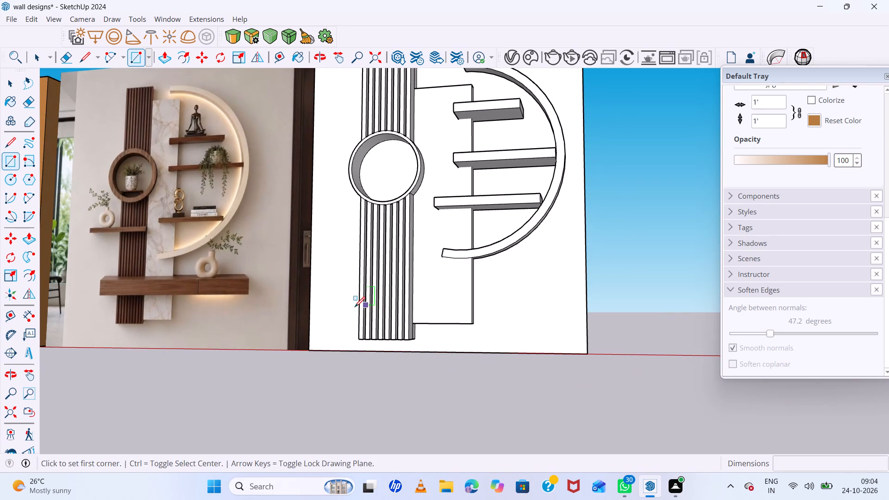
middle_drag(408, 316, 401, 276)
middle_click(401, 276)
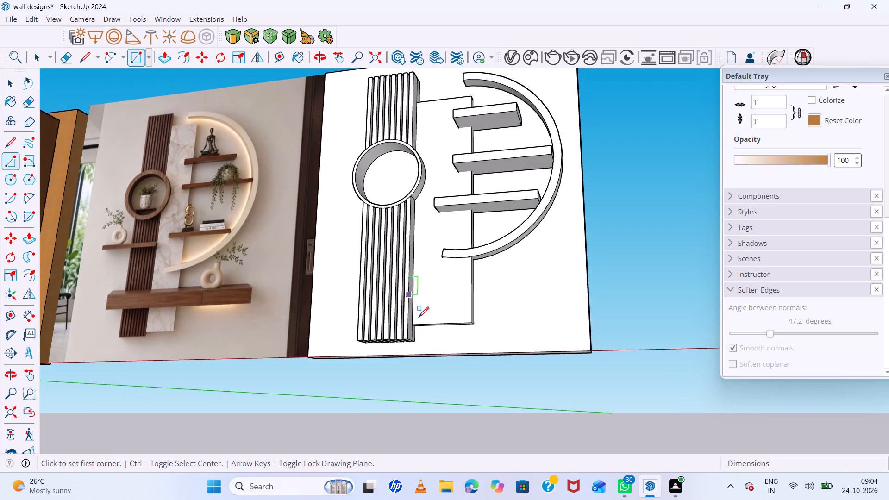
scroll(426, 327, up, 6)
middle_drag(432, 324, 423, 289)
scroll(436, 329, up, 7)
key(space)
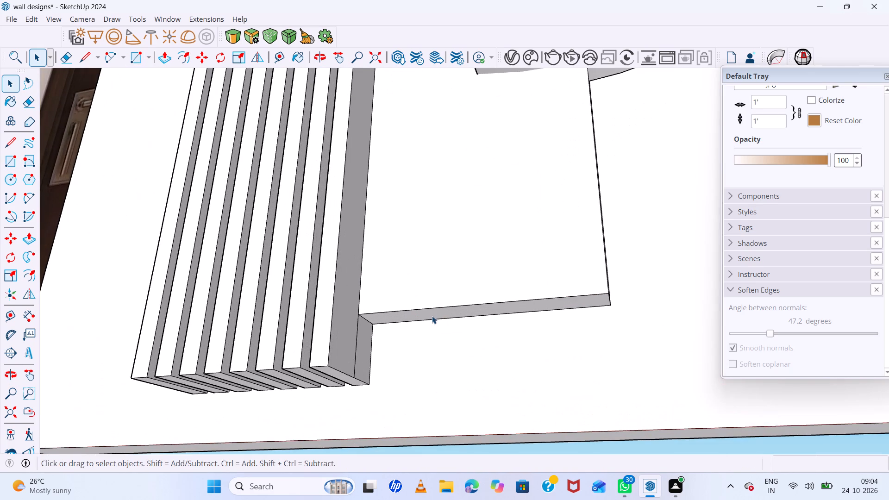
Open the wall design group and pull the flat back panel's bottom face down 4".
click(432, 316)
double_click(432, 314)
scroll(430, 308, up, 1)
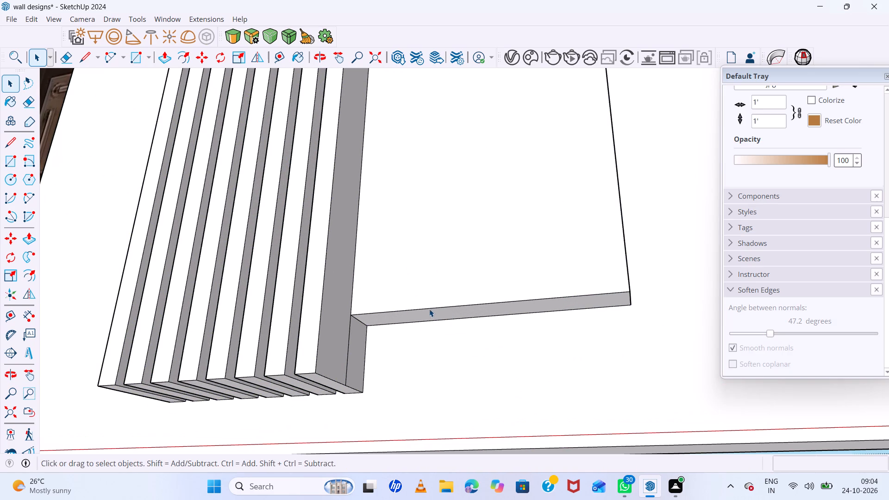
click(428, 313)
key(p)
click(426, 306)
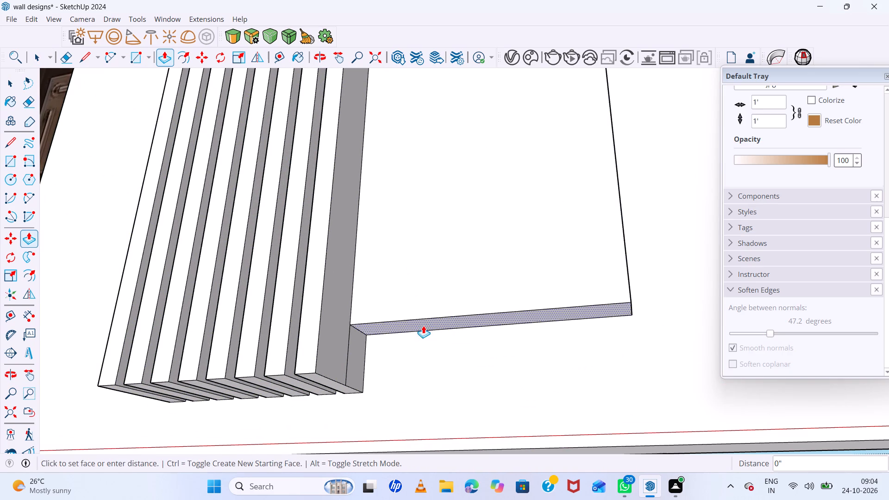
click(420, 350)
Erase the leftover edge on the fluted column's side face, just below the back panel's bottom corner.
scroll(351, 328, down, 3)
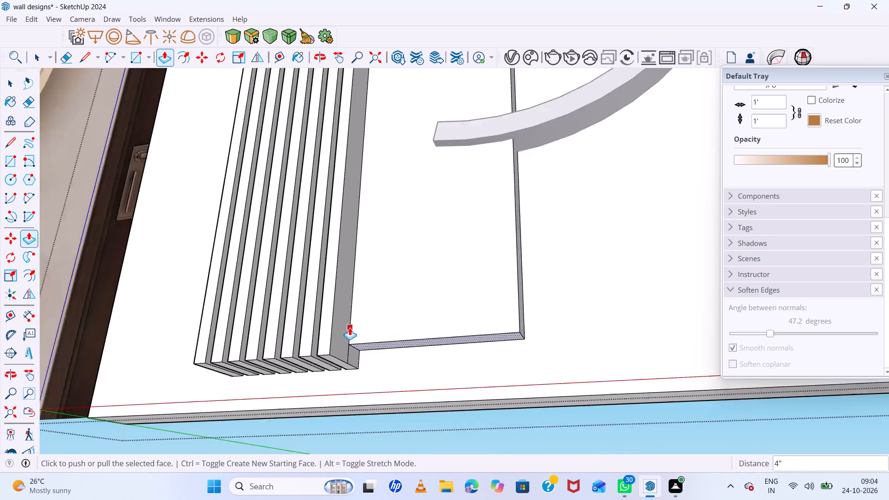
scroll(350, 327, down, 18)
scroll(367, 322, up, 1)
middle_drag(368, 324, 366, 376)
scroll(363, 349, up, 10)
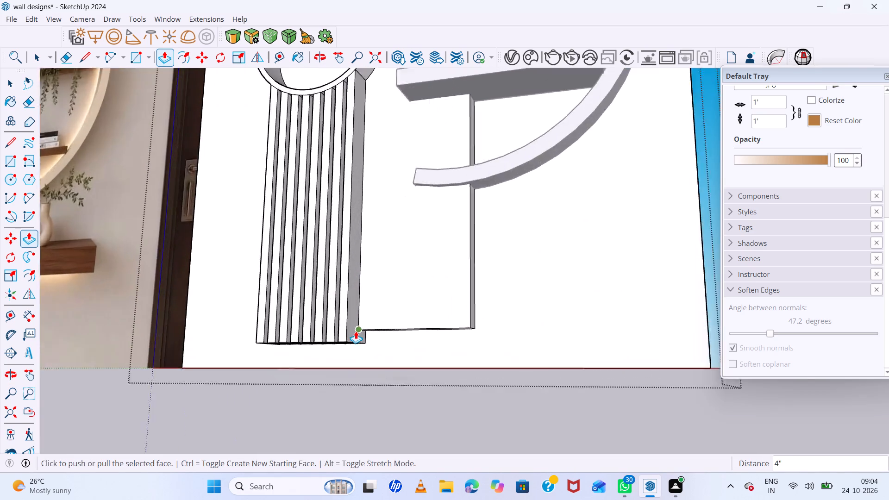
scroll(356, 331, up, 17)
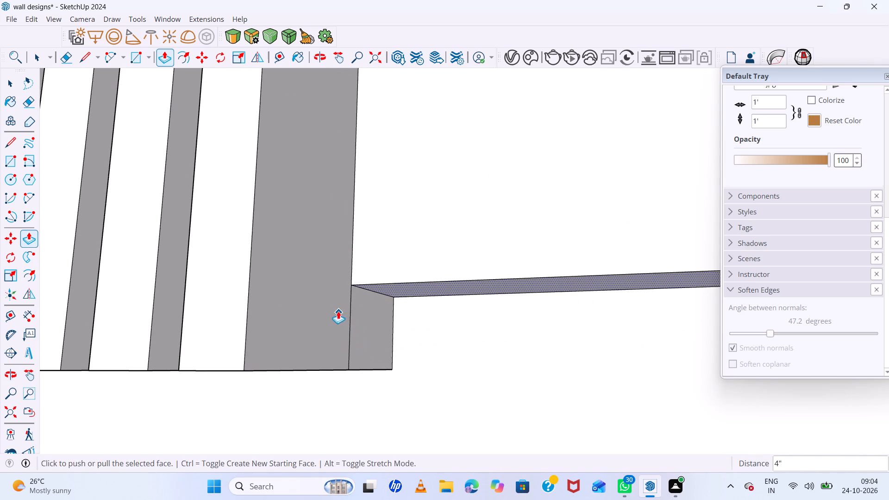
key(e)
click(350, 328)
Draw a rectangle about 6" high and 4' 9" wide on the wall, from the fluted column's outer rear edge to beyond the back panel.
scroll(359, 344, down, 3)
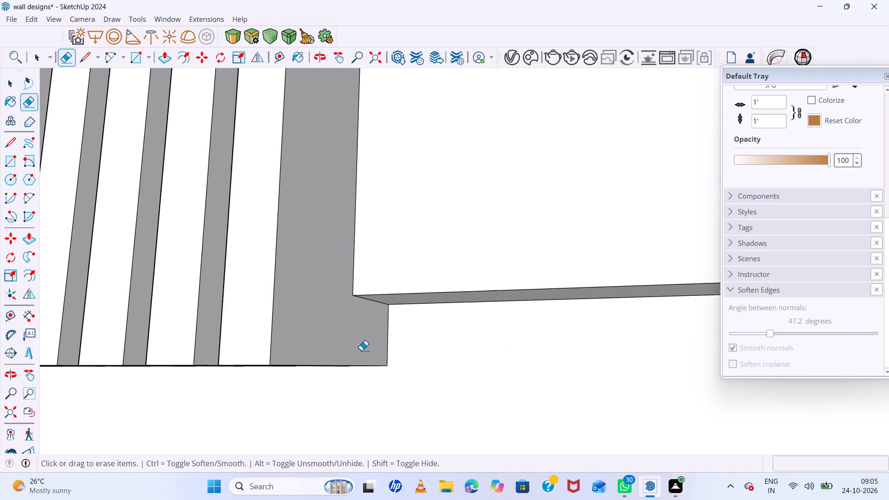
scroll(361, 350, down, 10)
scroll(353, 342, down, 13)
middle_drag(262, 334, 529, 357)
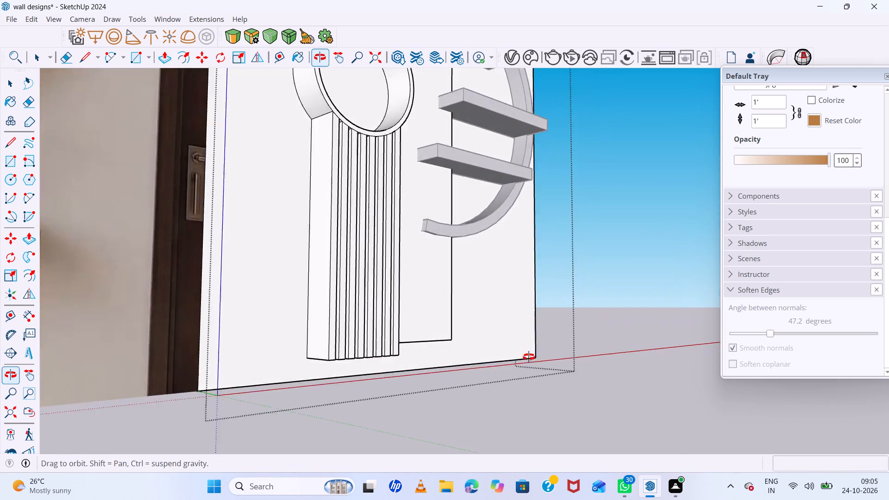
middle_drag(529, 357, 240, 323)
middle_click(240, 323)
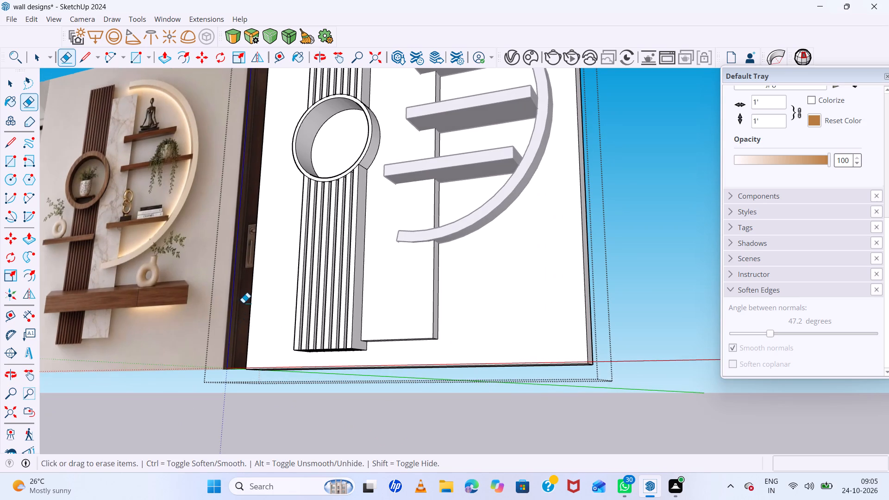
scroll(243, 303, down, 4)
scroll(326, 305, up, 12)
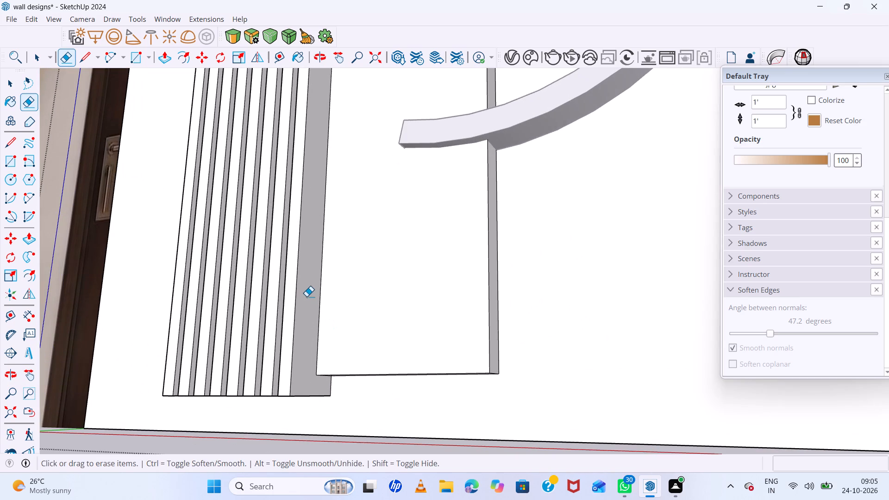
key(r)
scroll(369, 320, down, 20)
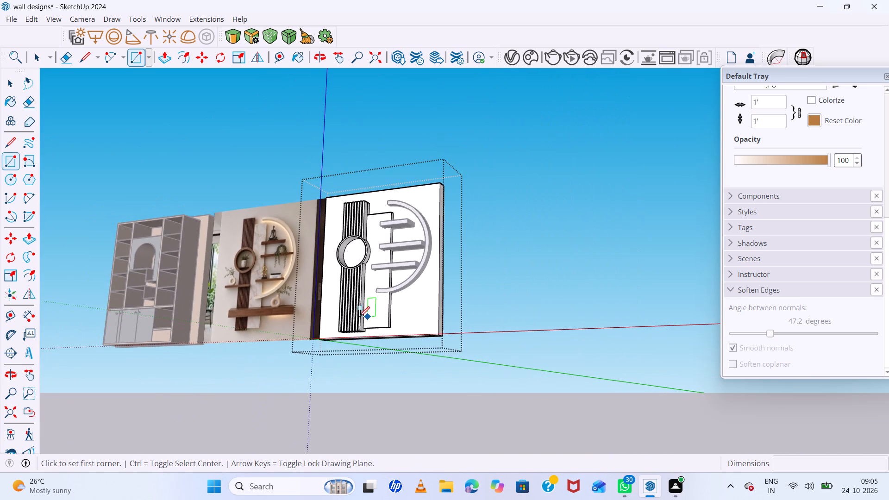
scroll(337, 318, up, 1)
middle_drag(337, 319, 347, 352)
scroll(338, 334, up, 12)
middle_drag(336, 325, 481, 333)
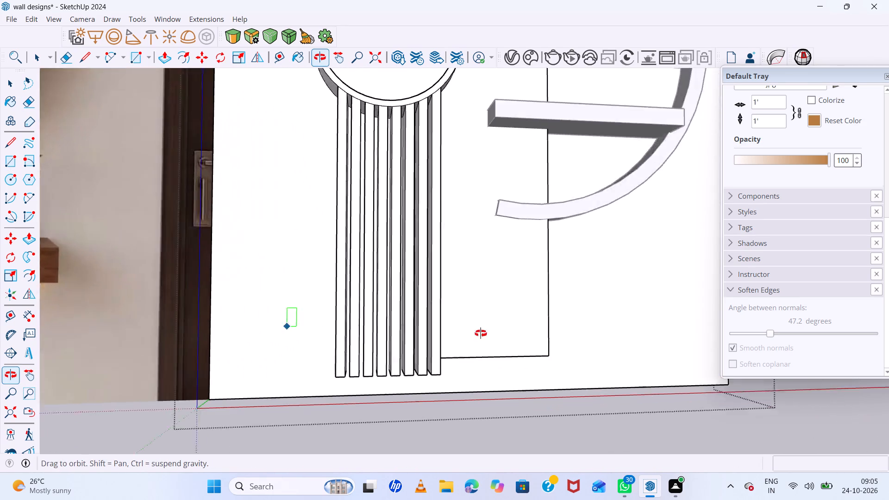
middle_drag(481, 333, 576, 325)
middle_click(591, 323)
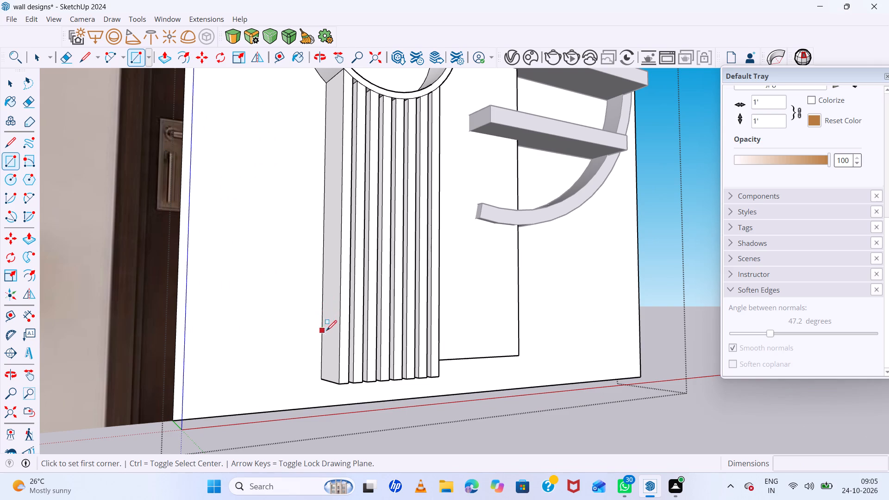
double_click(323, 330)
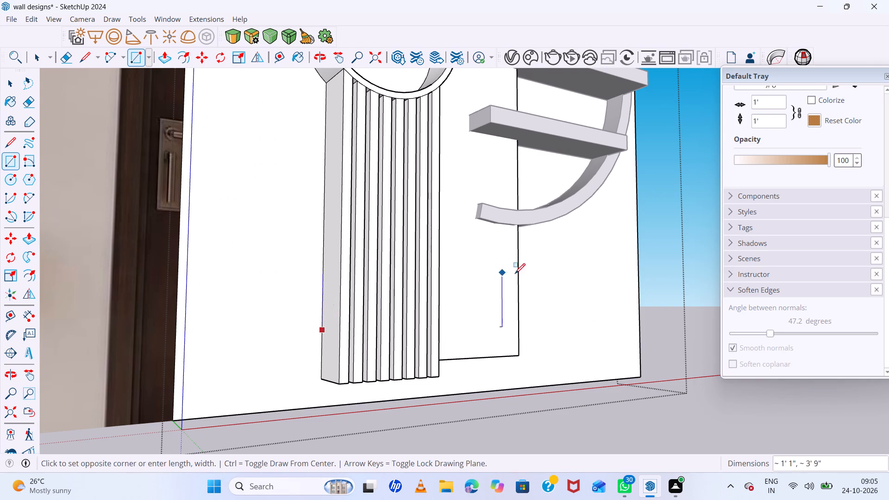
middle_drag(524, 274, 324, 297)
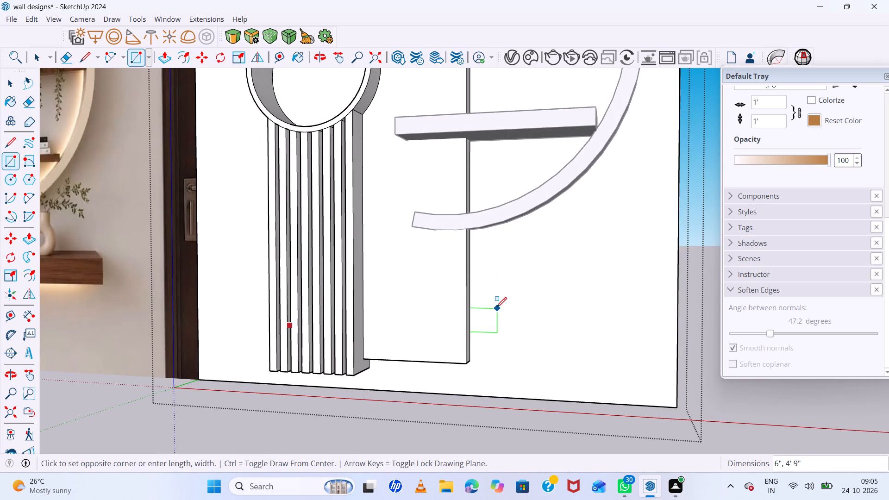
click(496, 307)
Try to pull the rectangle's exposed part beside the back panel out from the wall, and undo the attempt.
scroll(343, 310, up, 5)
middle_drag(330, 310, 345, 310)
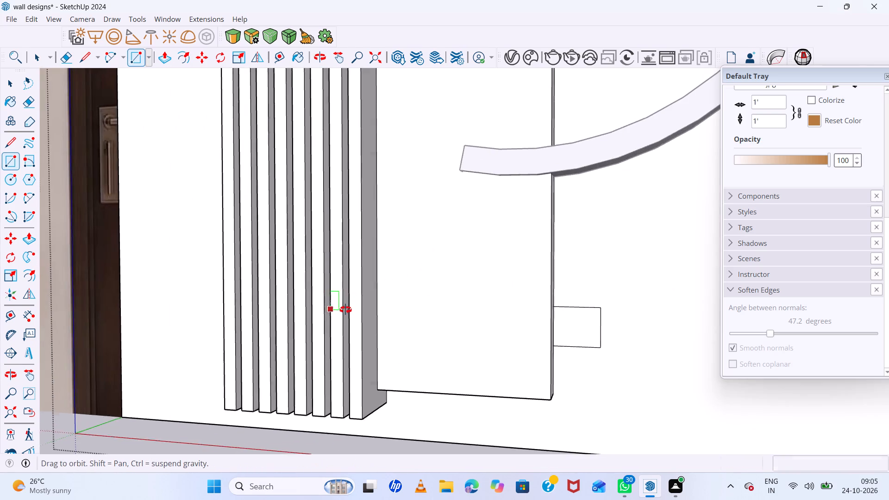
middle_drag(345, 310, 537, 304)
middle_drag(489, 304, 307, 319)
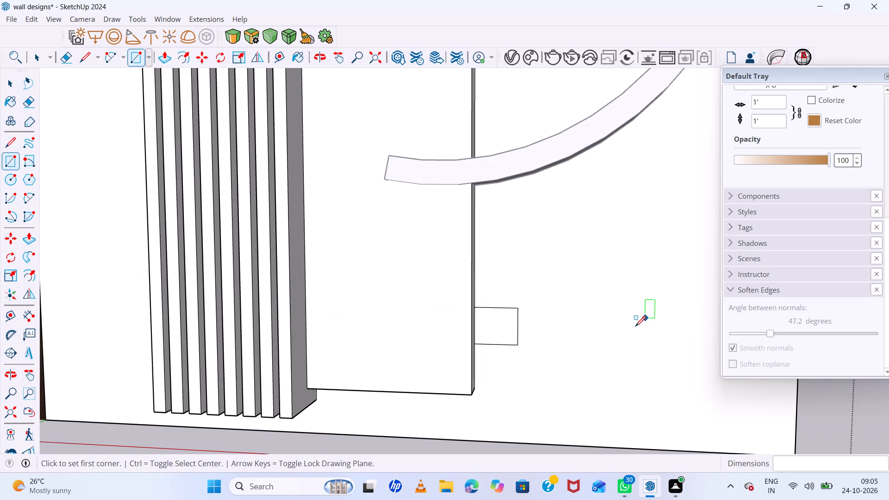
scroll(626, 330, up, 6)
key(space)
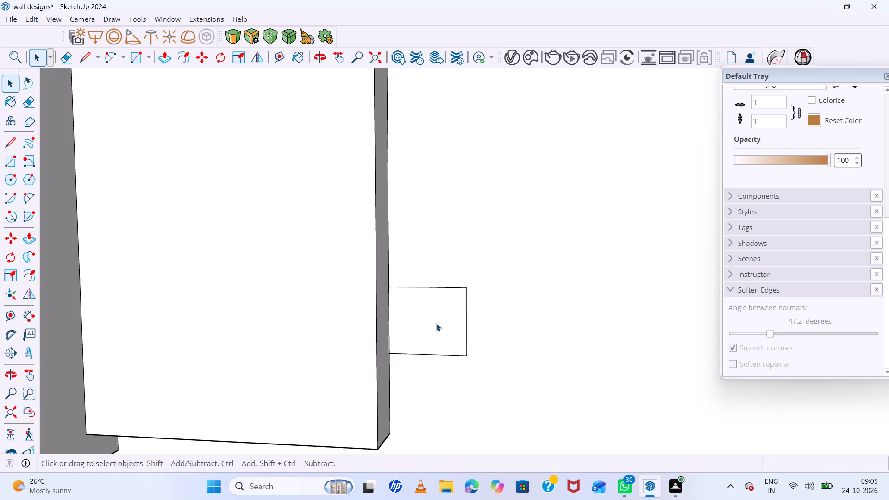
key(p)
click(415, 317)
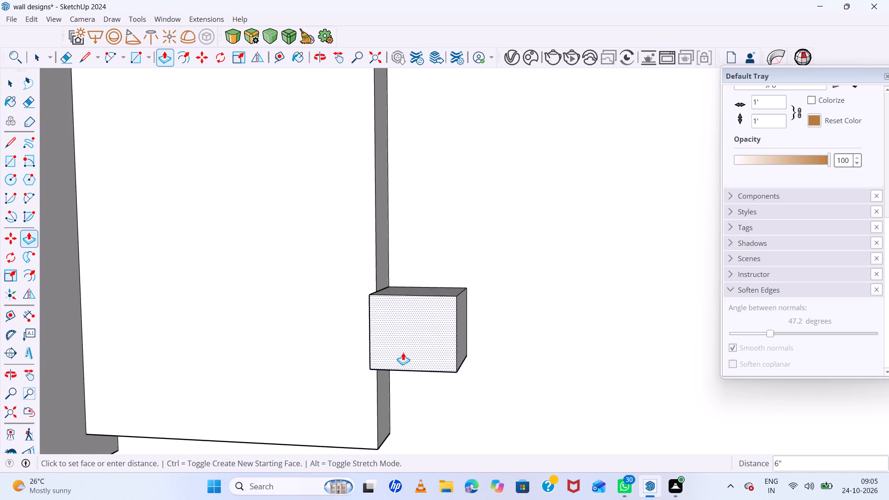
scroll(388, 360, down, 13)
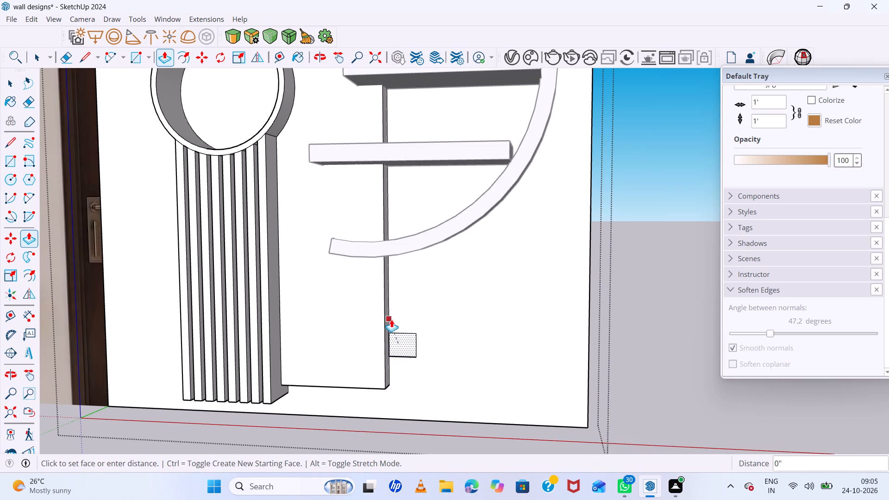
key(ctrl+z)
Compare the modelled shelves, arc and fluted column with the reference image from an angled view.
scroll(422, 359, up, 7)
scroll(413, 355, down, 15)
scroll(411, 394, down, 3)
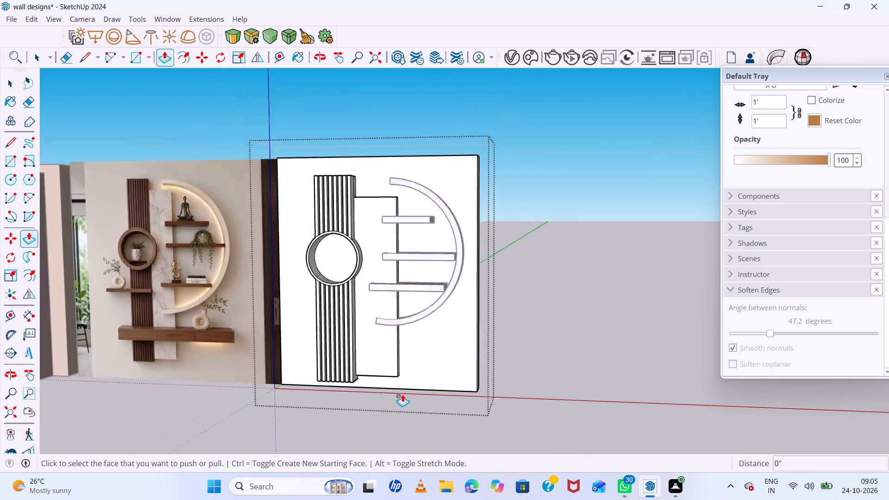
scroll(402, 394, down, 4)
middle_drag(312, 368, 463, 350)
middle_click(463, 350)
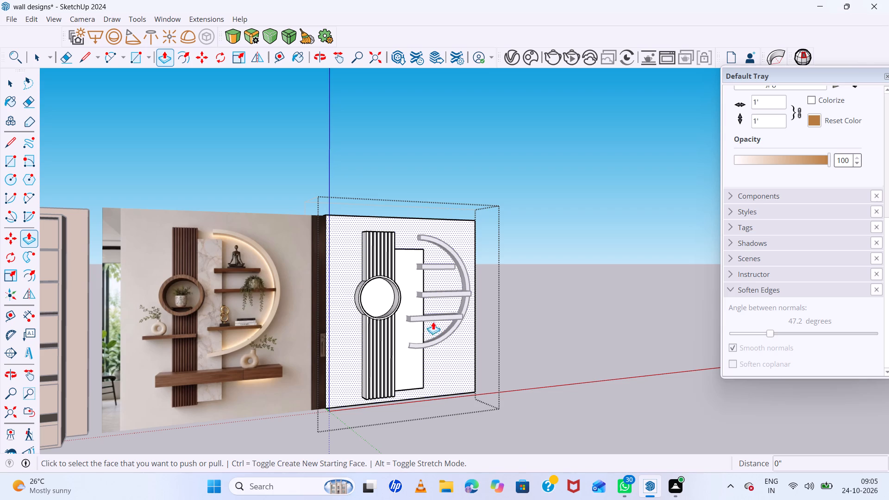
scroll(436, 282, up, 6)
scroll(436, 282, down, 2)
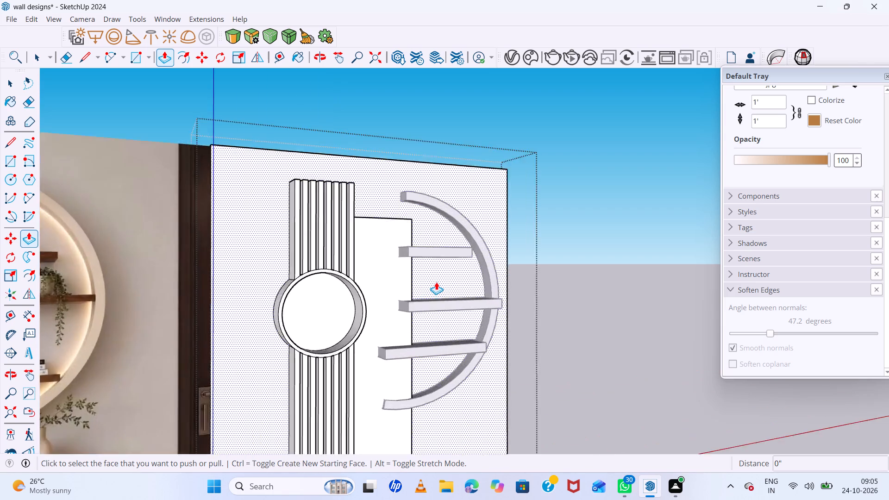
Examine the arc's upper and lower ends and check which geometry is connected to it.
scroll(436, 282, down, 5)
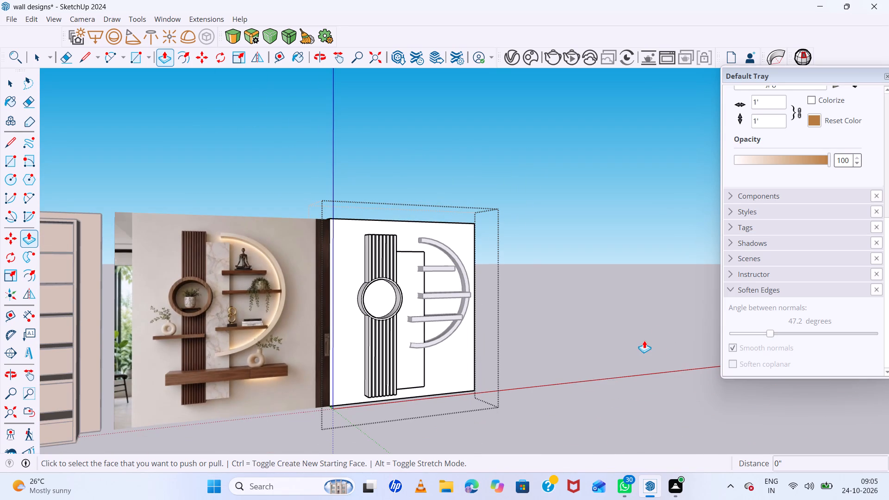
key(space)
click(532, 353)
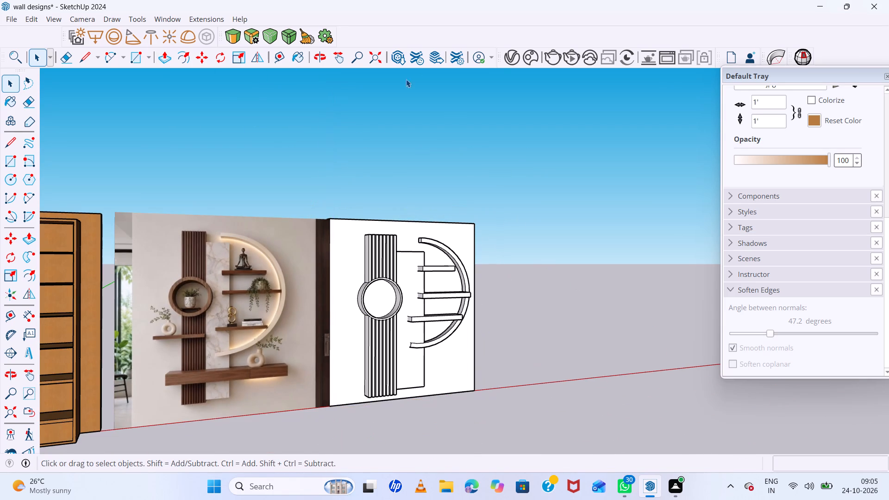
scroll(430, 234, up, 13)
click(424, 235)
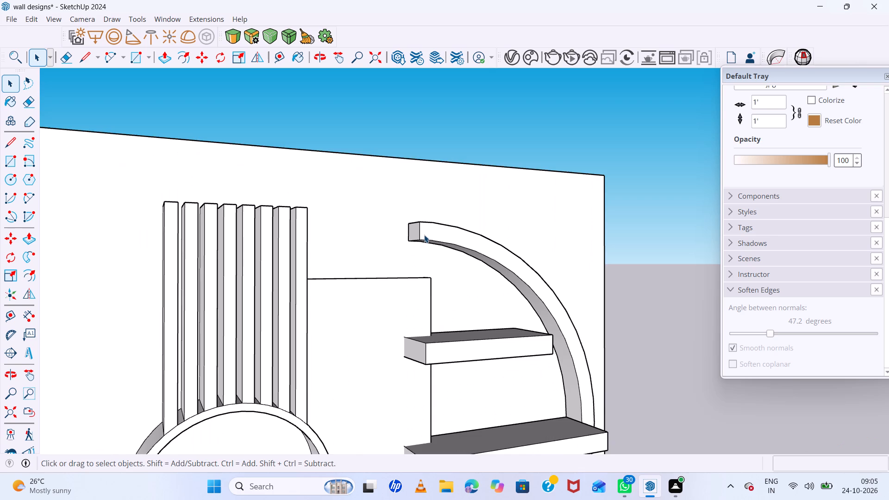
scroll(424, 235, up, 5)
triple_click(424, 235)
double_click(424, 235)
scroll(424, 235, down, 12)
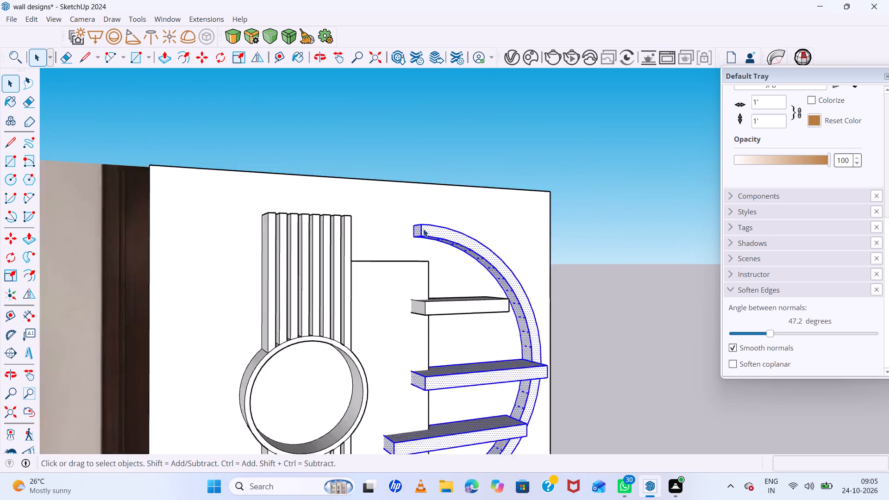
scroll(423, 229, down, 8)
scroll(410, 421, up, 7)
scroll(391, 271, up, 16)
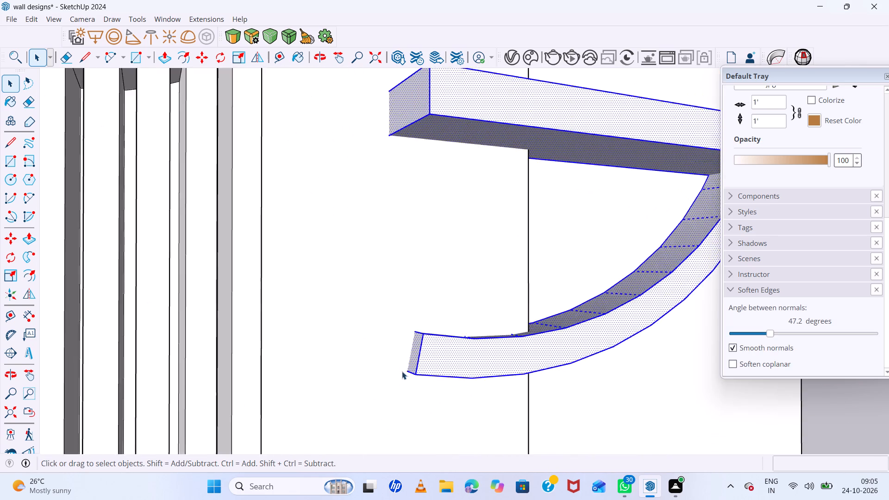
scroll(402, 371, up, 5)
triple_click(421, 358)
click(421, 358)
scroll(421, 358, down, 5)
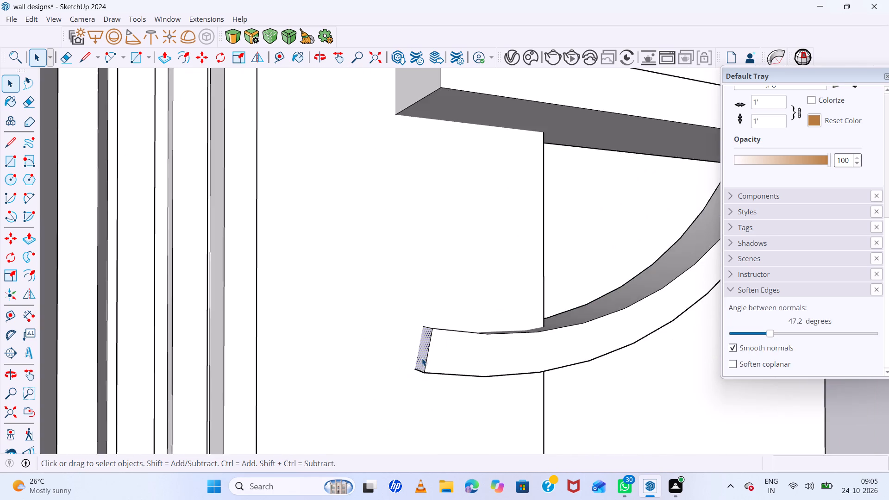
scroll(422, 358, down, 16)
scroll(75, 244, down, 20)
scroll(75, 244, down, 2)
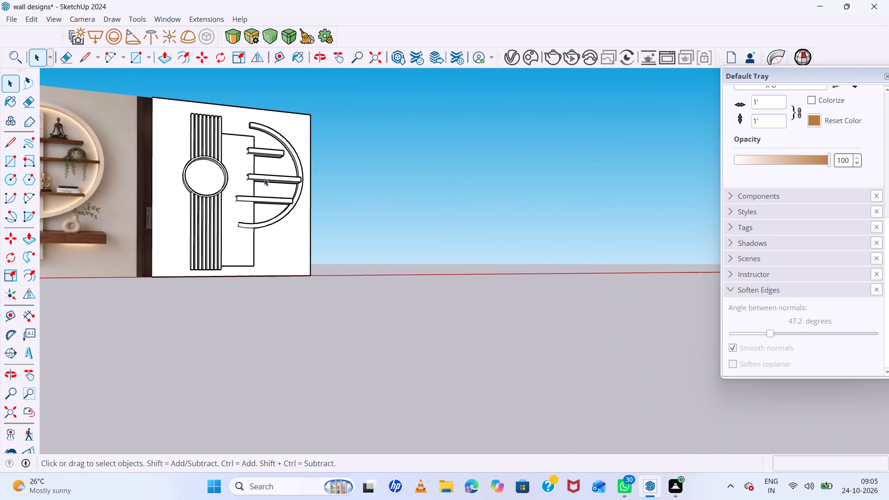
Draw a rectangle about 9" high and 6' wide on the wall, spanning behind the fluted column's lower part and past the back panel.
middle_drag(347, 252, 267, 280)
scroll(294, 242, up, 12)
click(462, 253)
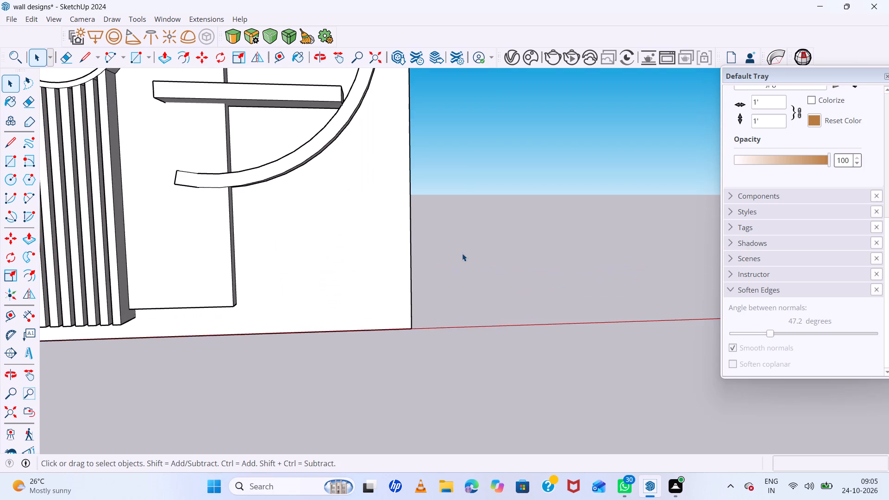
scroll(333, 278, down, 13)
middle_drag(373, 288, 323, 347)
middle_click(323, 347)
scroll(291, 304, up, 4)
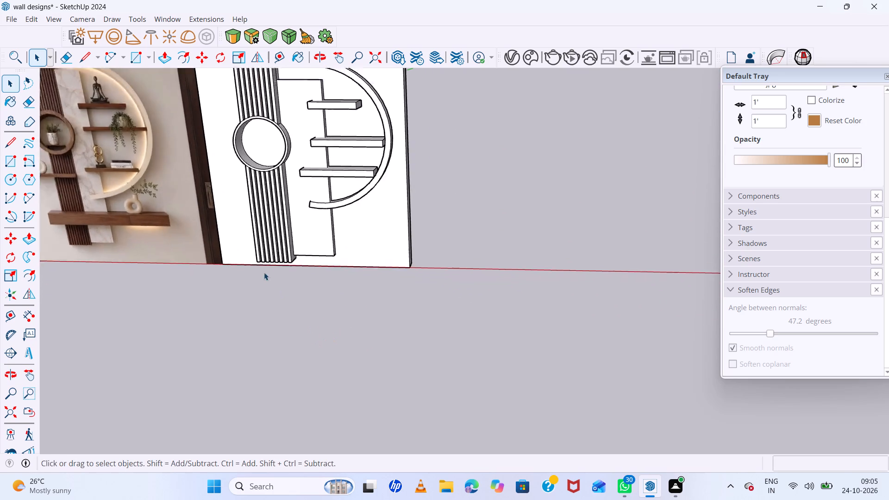
scroll(264, 272, up, 3)
scroll(261, 220, up, 6)
key(r)
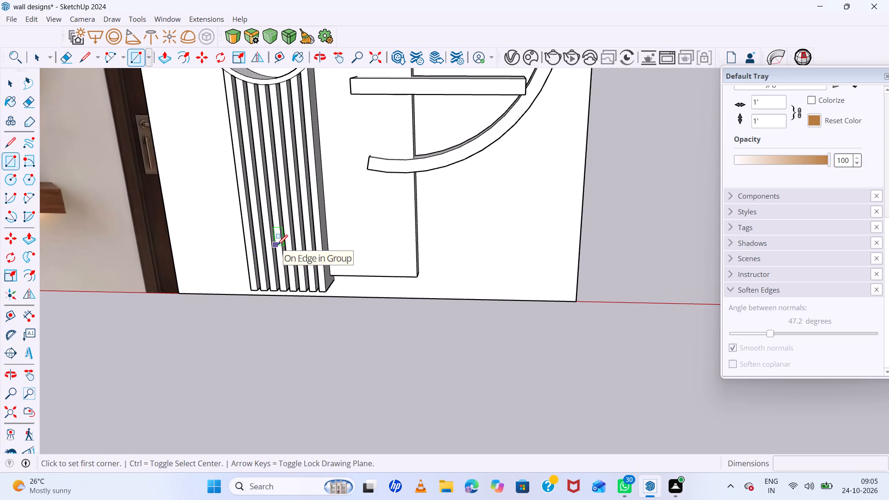
click(231, 246)
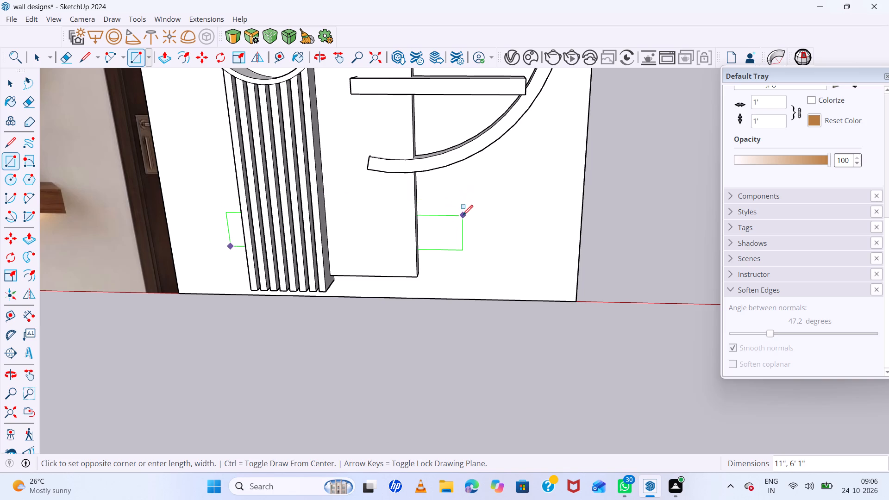
click(460, 221)
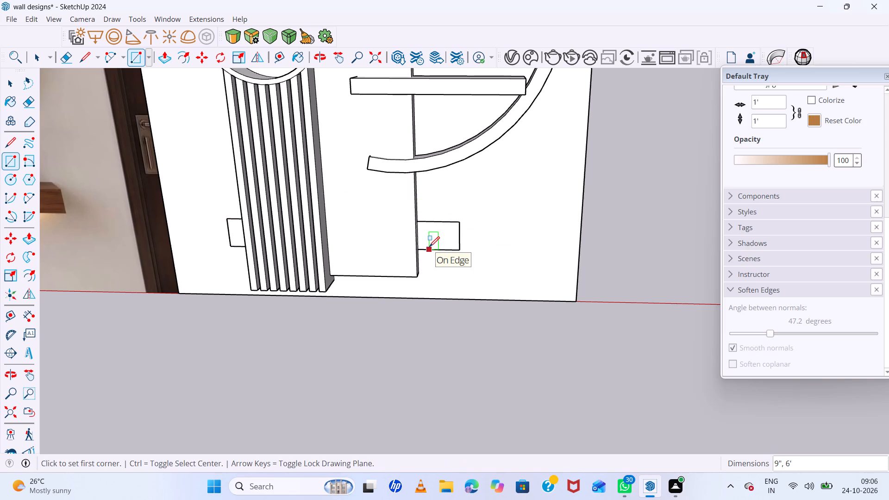
Pull the rectangle out from the wall by about 1' 7" to form the long bottom shelf.
key(p)
click(433, 233)
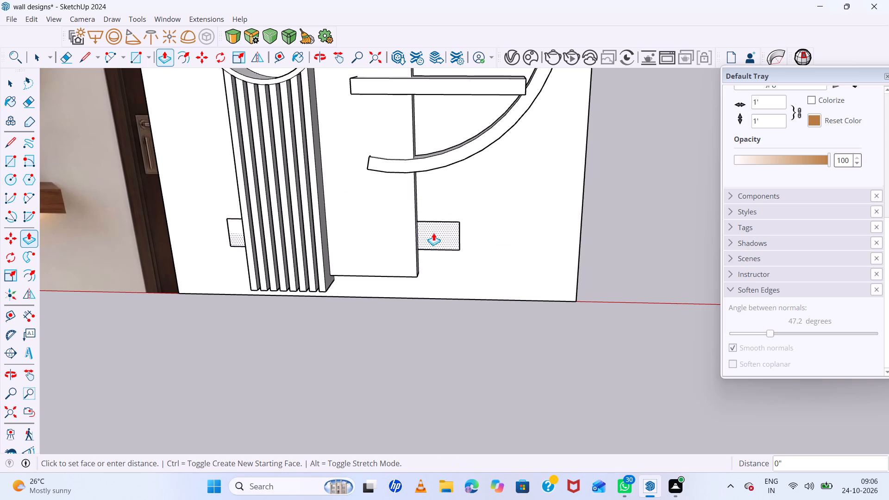
click(439, 257)
scroll(431, 257, up, 1)
scroll(431, 258, down, 4)
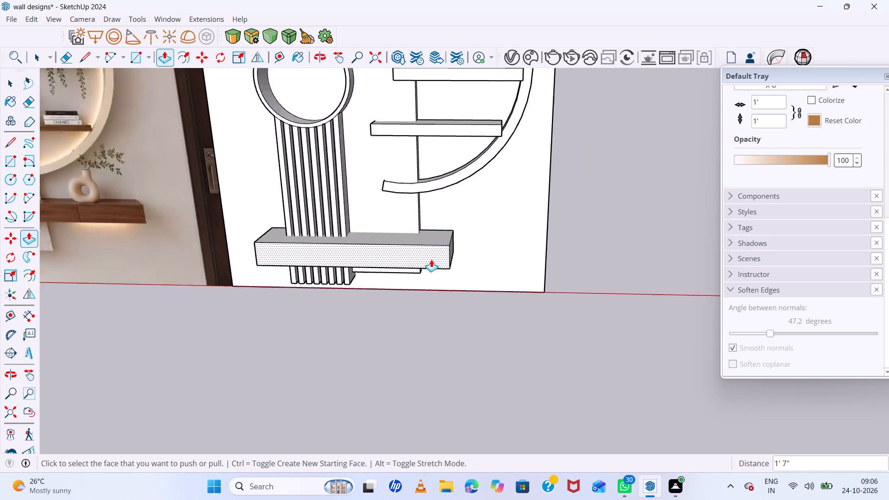
scroll(431, 259, down, 8)
middle_drag(319, 255, 607, 275)
middle_click(608, 275)
scroll(426, 297, up, 4)
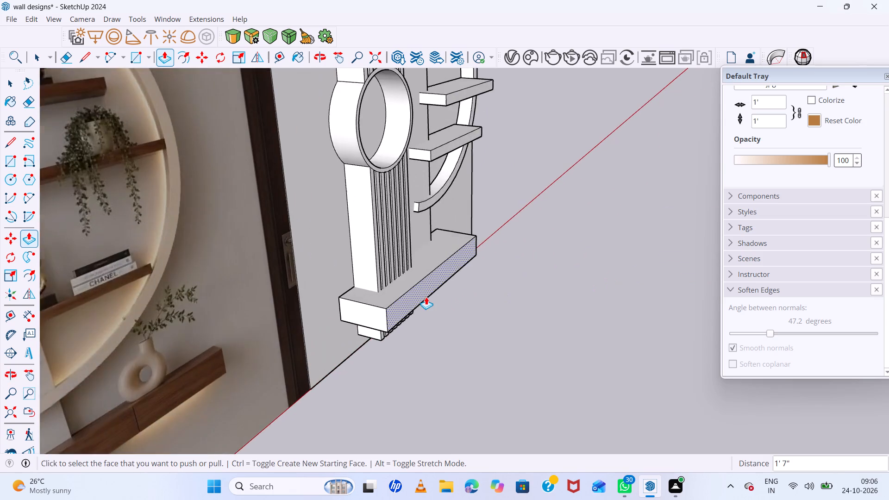
scroll(426, 297, up, 7)
scroll(382, 304, up, 6)
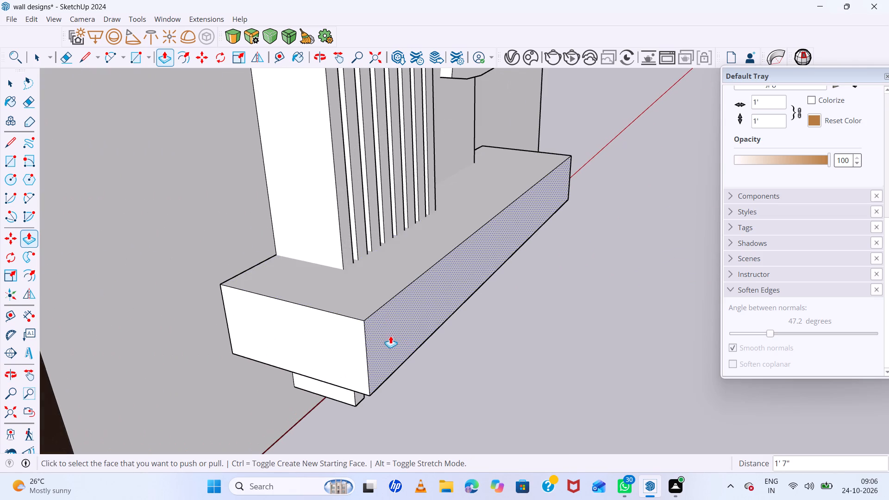
Pull the bottom shelf's front face outward by about 1" more.
click(388, 335)
click(393, 339)
scroll(373, 330, down, 9)
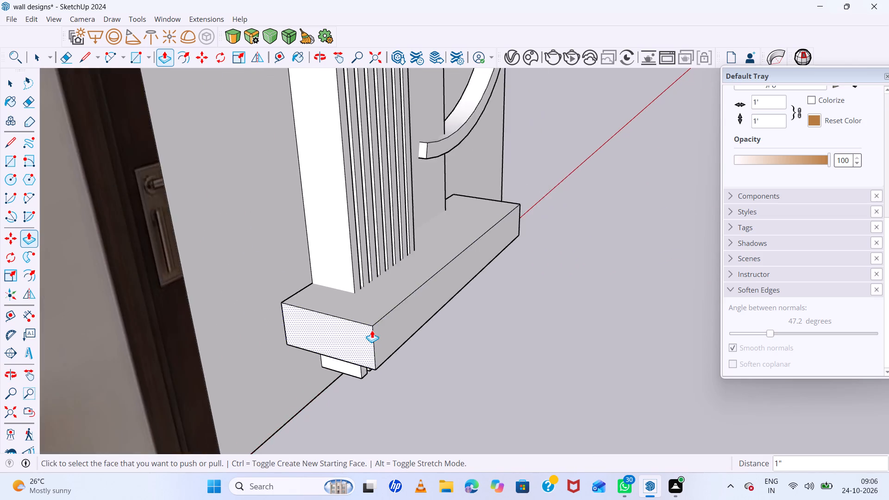
scroll(372, 330, down, 10)
key(space)
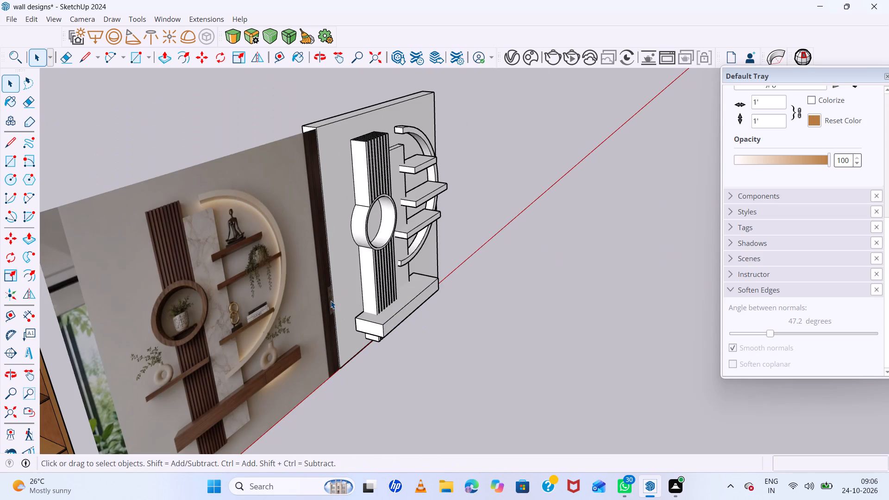
Compare the modelled wall, including the bottom shelf, arc and column, with the reference image from several angles.
scroll(411, 211, down, 7)
scroll(492, 277, down, 1)
middle_drag(491, 278, 240, 248)
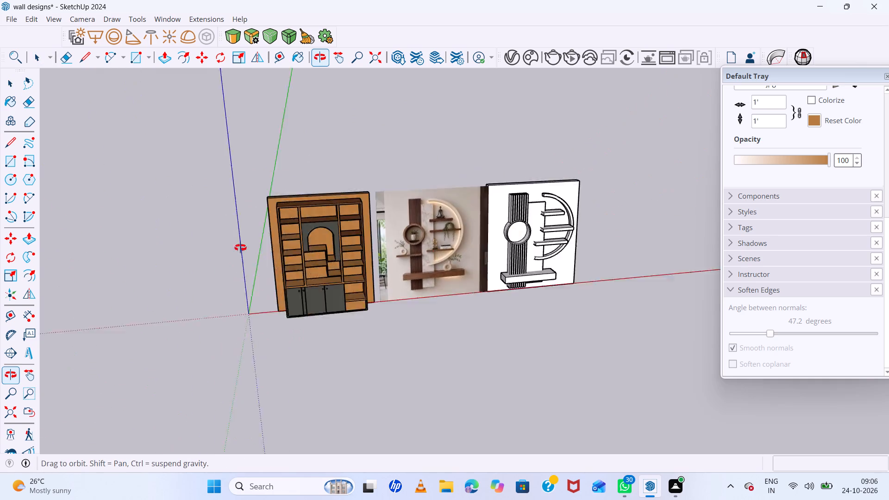
middle_drag(240, 248, 126, 235)
middle_click(125, 235)
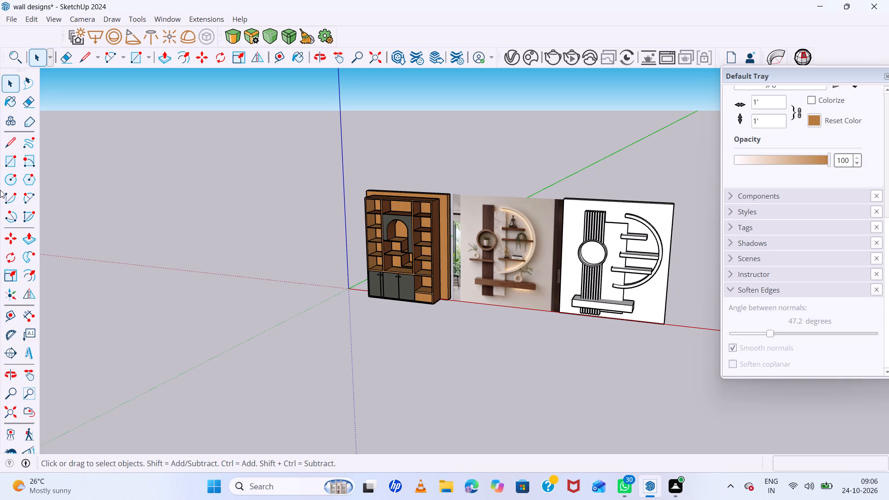
scroll(572, 204, down, 1)
scroll(595, 226, up, 1)
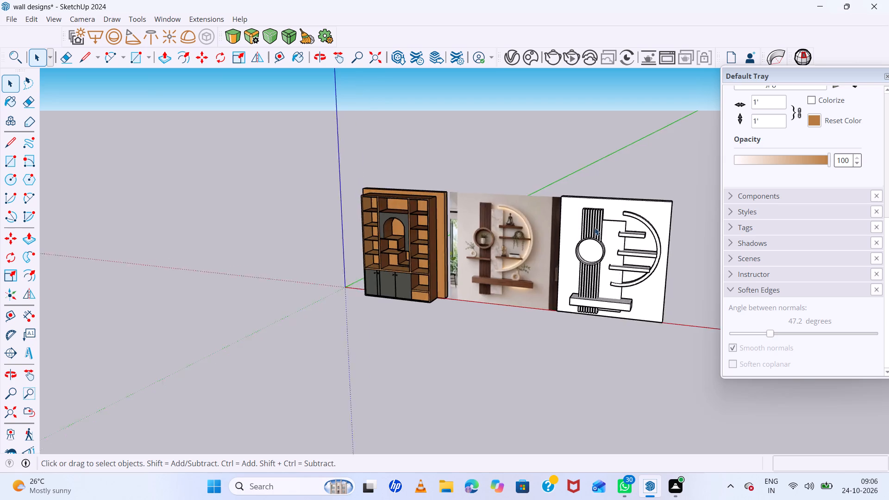
scroll(596, 233, down, 9)
middle_drag(634, 262, 594, 282)
scroll(611, 269, up, 13)
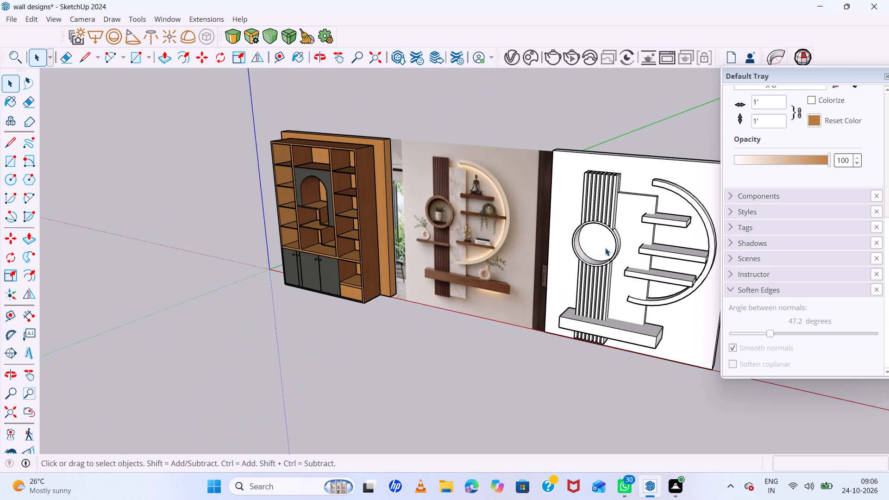
click(605, 246)
scroll(568, 249, down, 5)
scroll(605, 269, up, 5)
scroll(473, 224, up, 5)
middle_drag(372, 184, 471, 499)
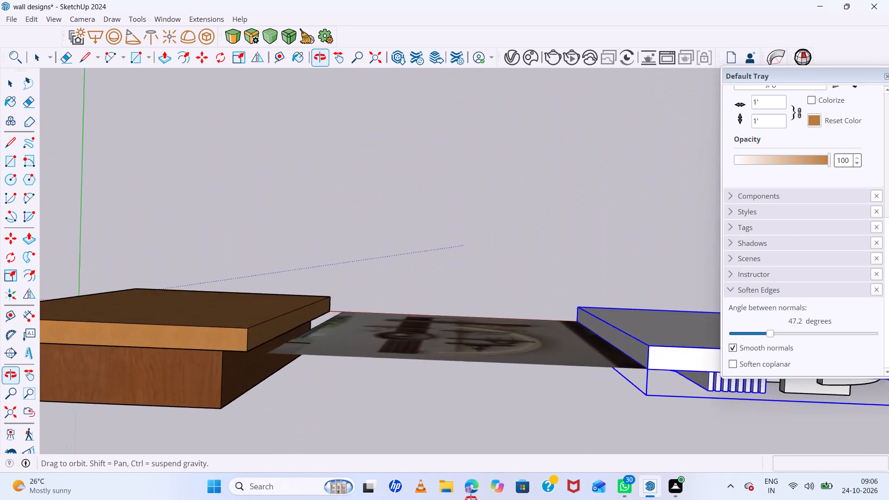
middle_drag(471, 499, 424, 223)
middle_drag(413, 214, 381, 187)
scroll(319, 167, down, 11)
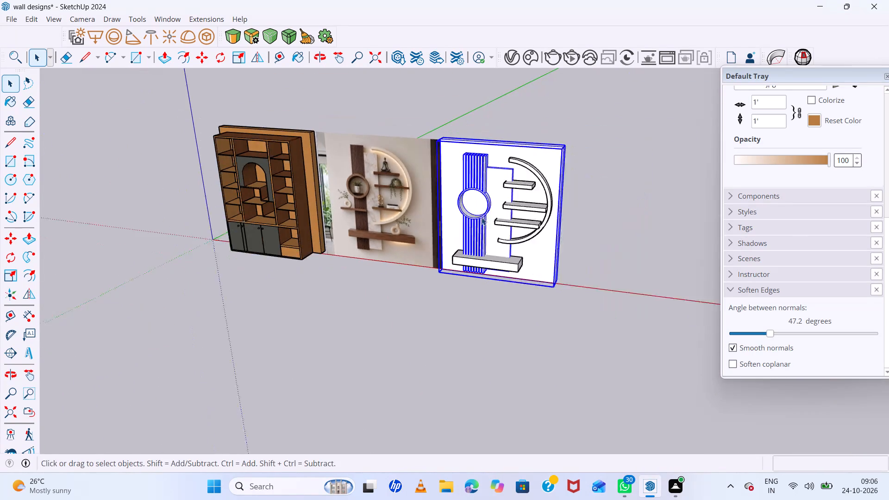
scroll(491, 142, up, 6)
scroll(501, 326, up, 4)
scroll(502, 285, up, 5)
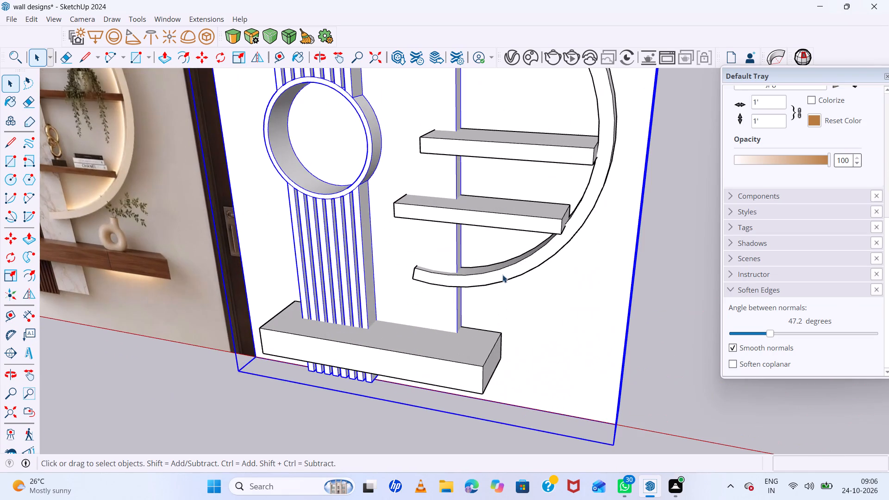
click(502, 275)
scroll(502, 274, down, 9)
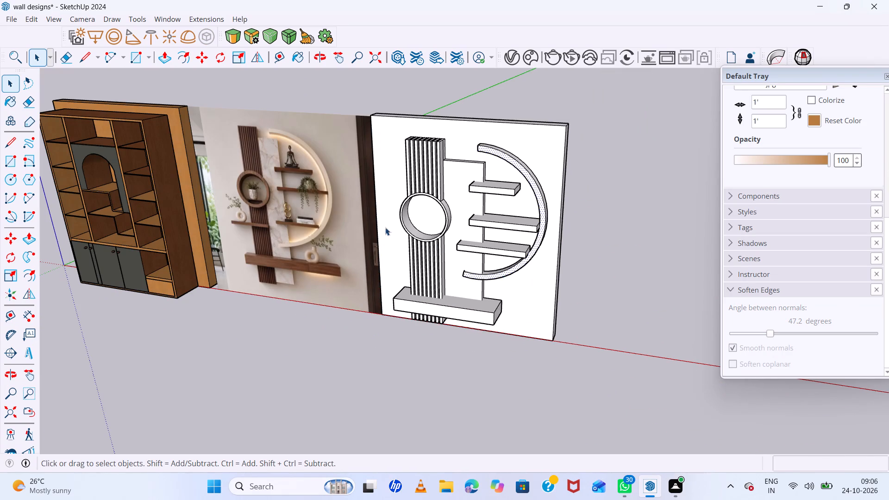
scroll(344, 225, up, 5)
middle_drag(307, 269, 376, 370)
scroll(375, 371, up, 1)
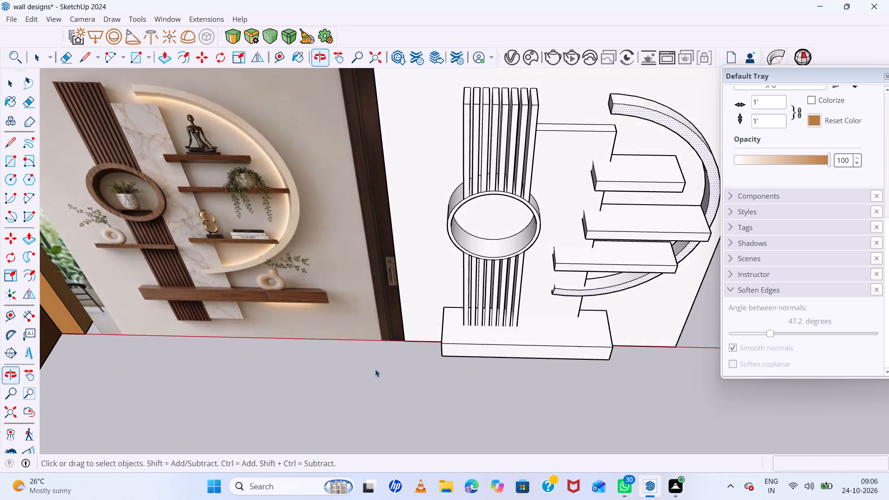
scroll(375, 368, down, 13)
middle_drag(531, 372, 466, 244)
scroll(527, 406, up, 4)
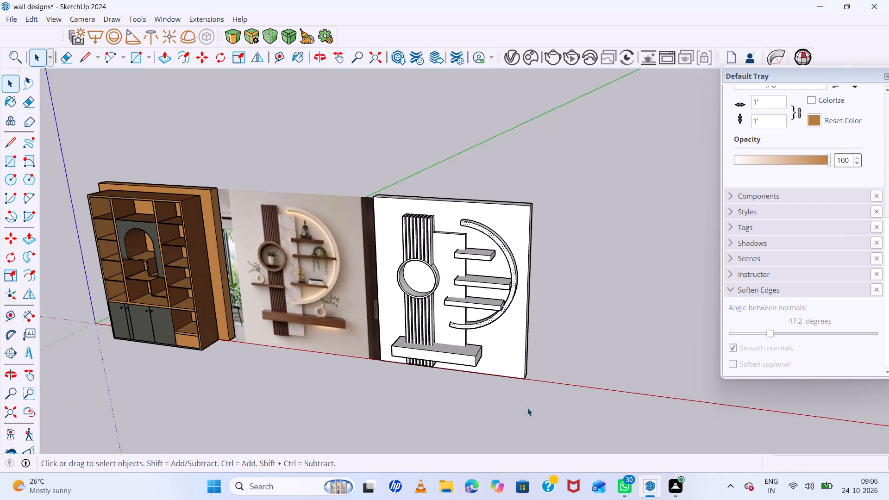
Lengthen the bottom shelf by pulling its end face beyond the back panel outward by about 2' 4".
scroll(527, 408, up, 1)
middle_drag(457, 348, 347, 301)
scroll(381, 314, up, 1)
scroll(347, 301, down, 1)
scroll(459, 354, up, 6)
double_click(383, 302)
click(399, 315)
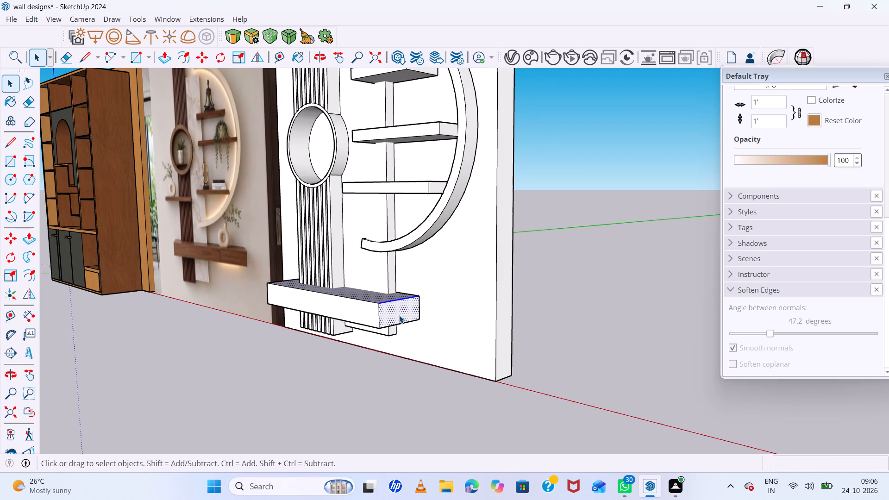
key(p)
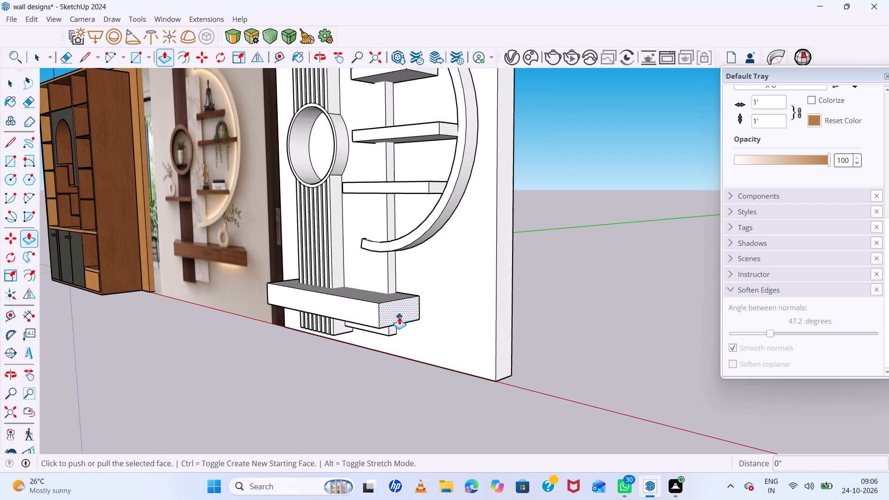
click(394, 314)
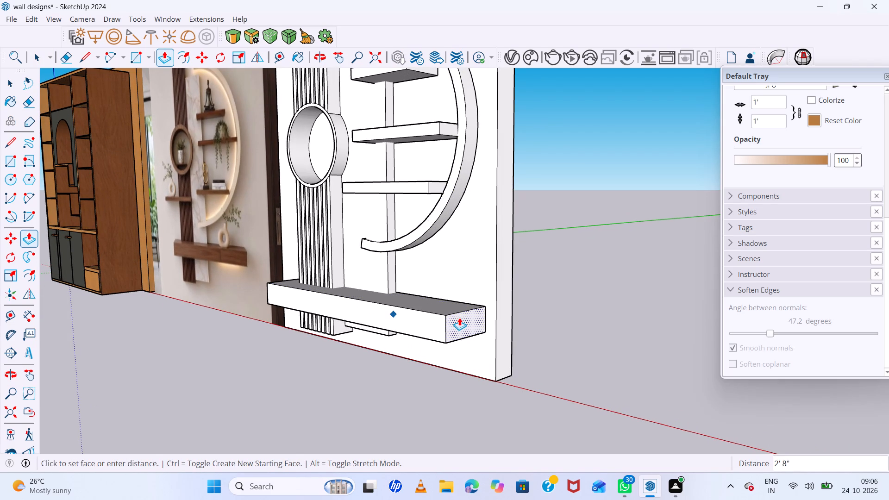
click(453, 313)
Compare the lengthened bottom shelf with the one in the reference image.
scroll(443, 312, down, 6)
middle_drag(419, 322, 461, 325)
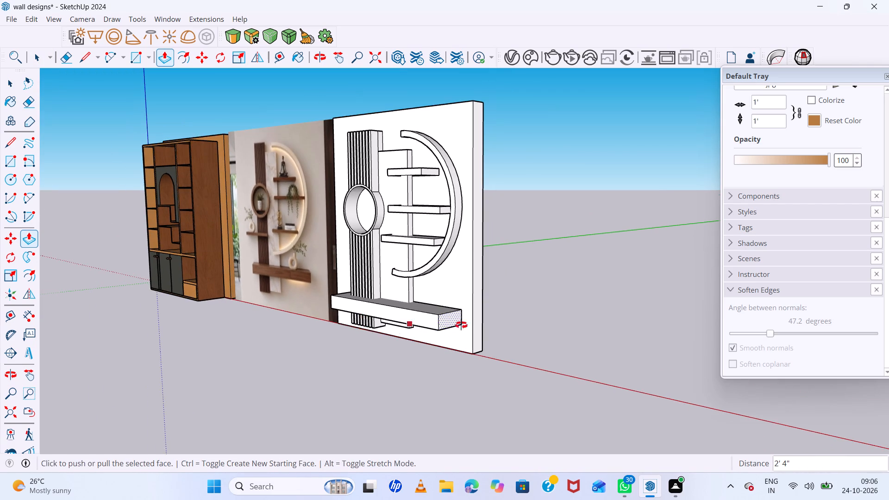
middle_drag(461, 325, 609, 459)
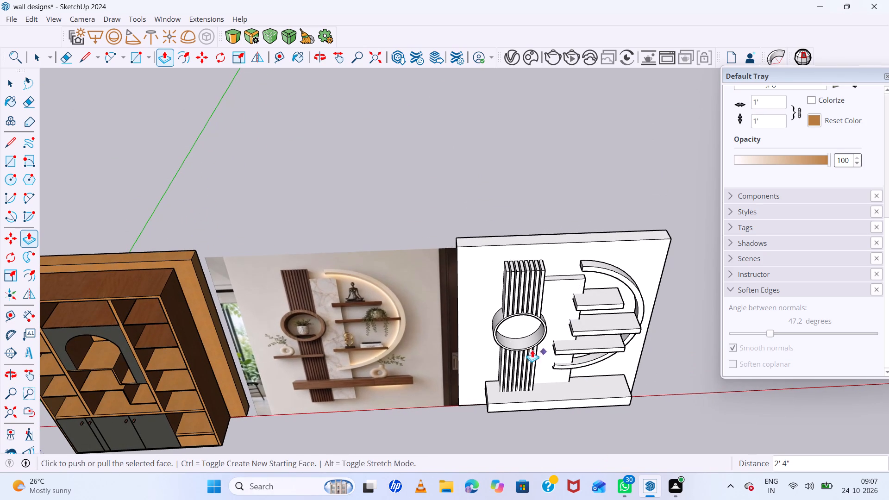
key(space)
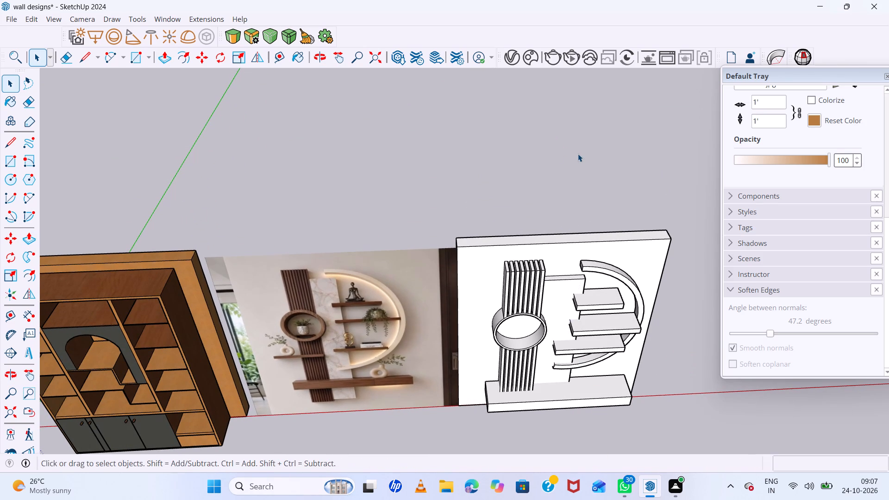
scroll(540, 276, down, 8)
scroll(582, 344, up, 11)
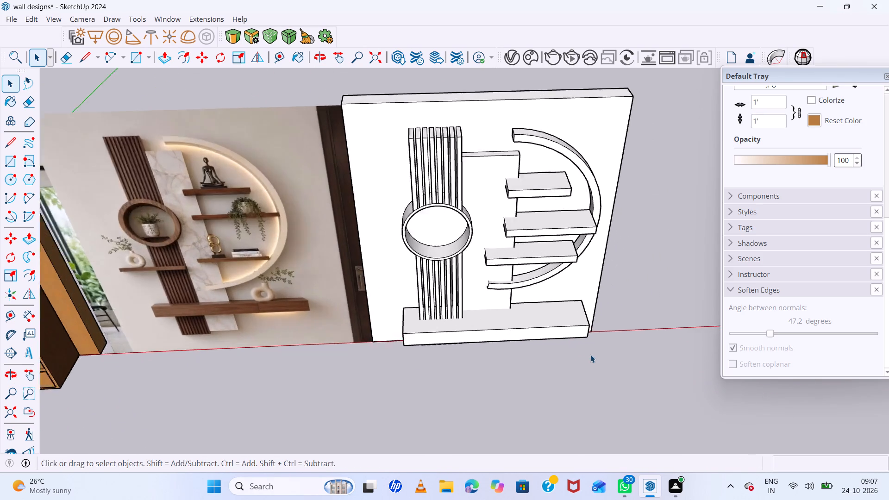
Inspect the bottom shelf's front face and its underside where it meets the column and back panel, and compare it with the reference image.
scroll(590, 355, up, 3)
middle_drag(370, 325, 557, 318)
middle_drag(558, 318, 573, 314)
scroll(439, 357, up, 7)
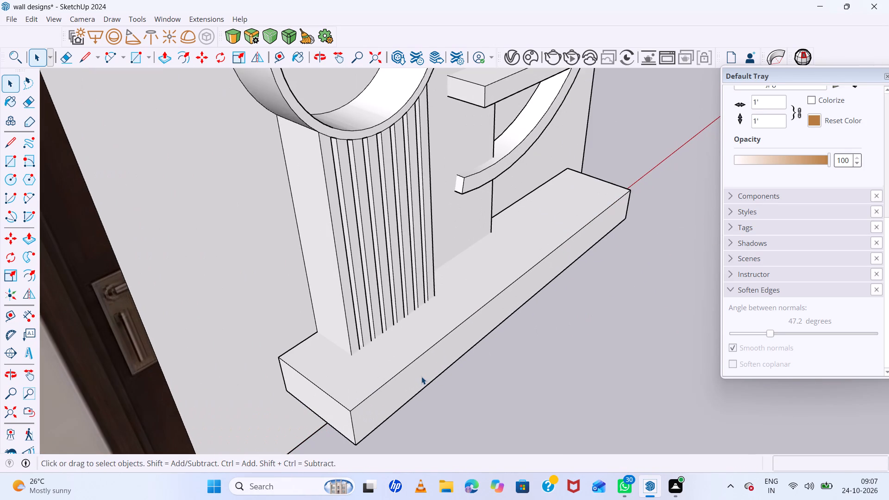
click(421, 376)
scroll(421, 376, up, 7)
scroll(421, 376, down, 11)
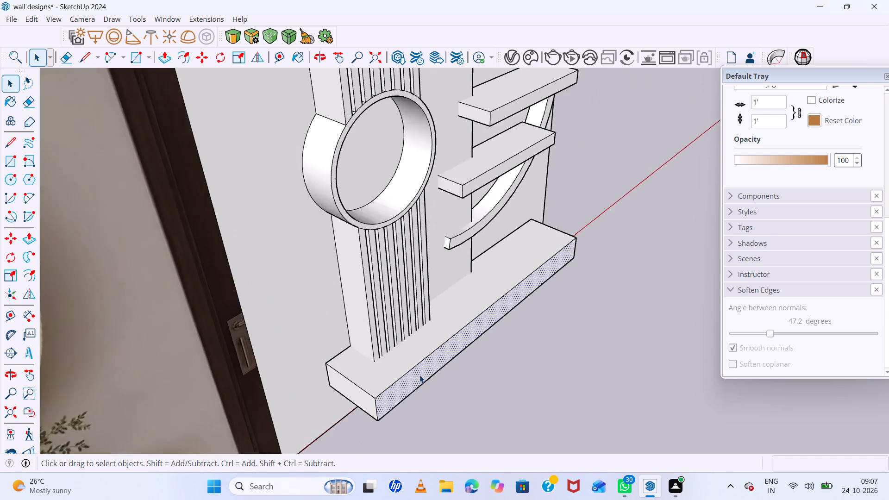
scroll(419, 375, down, 3)
middle_drag(429, 395, 147, 191)
middle_click(147, 191)
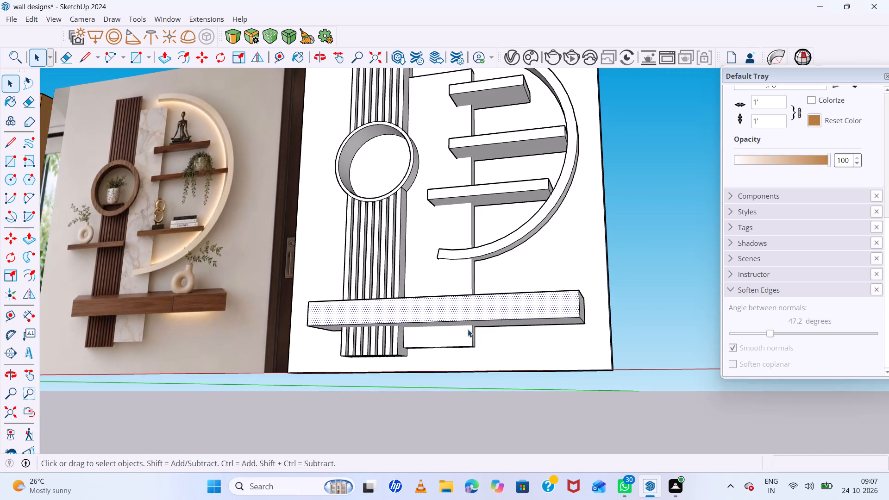
scroll(468, 329, up, 7)
middle_drag(534, 342, 501, 306)
scroll(477, 329, up, 10)
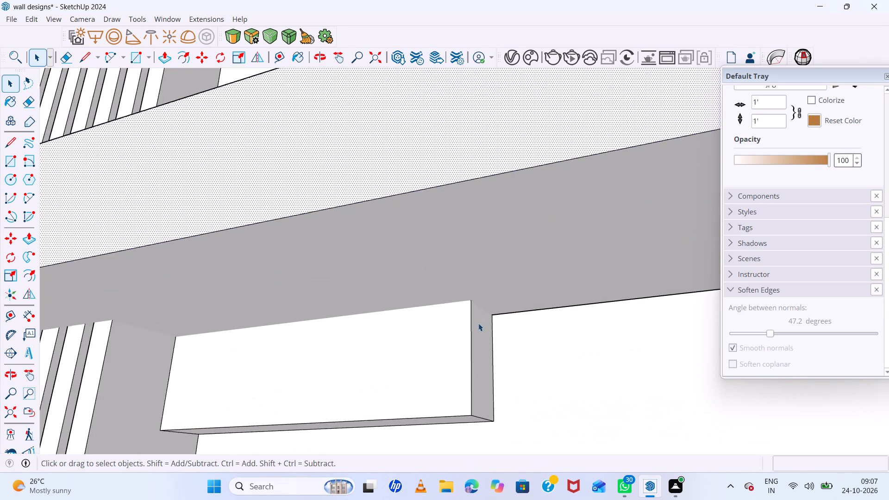
scroll(478, 323, up, 5)
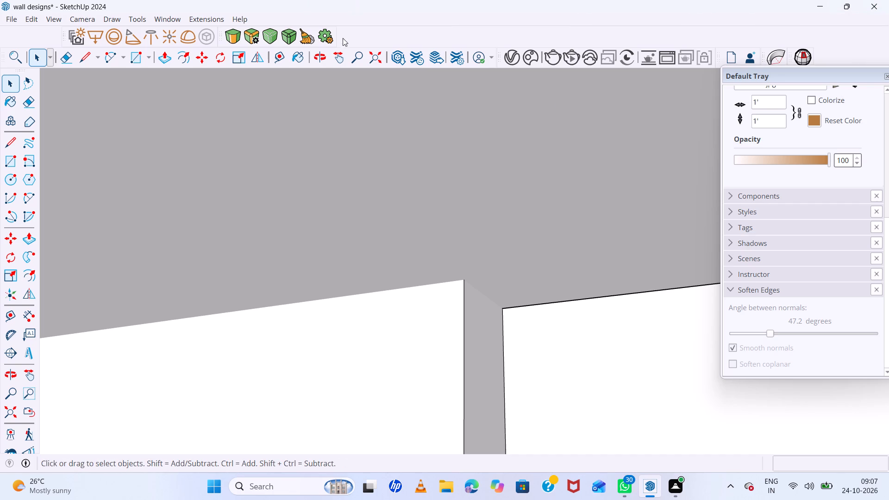
scroll(438, 208, down, 20)
scroll(438, 208, down, 9)
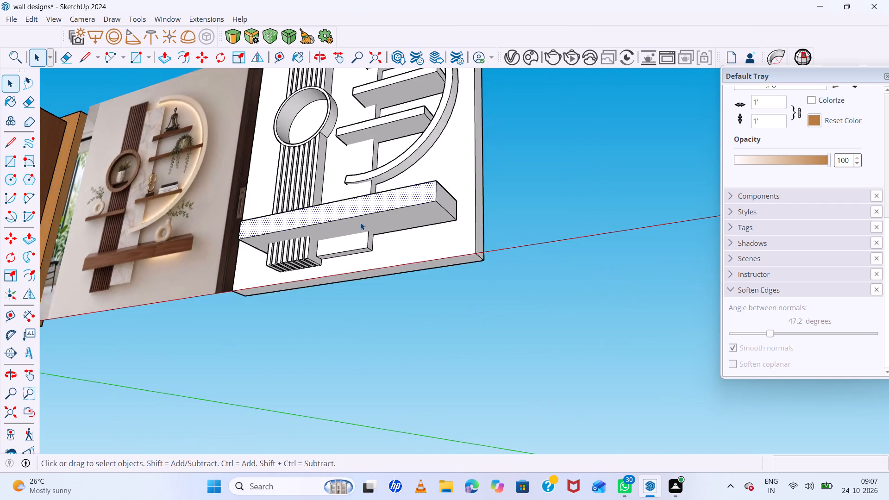
scroll(362, 223, down, 12)
middle_drag(339, 221, 393, 346)
scroll(289, 233, up, 4)
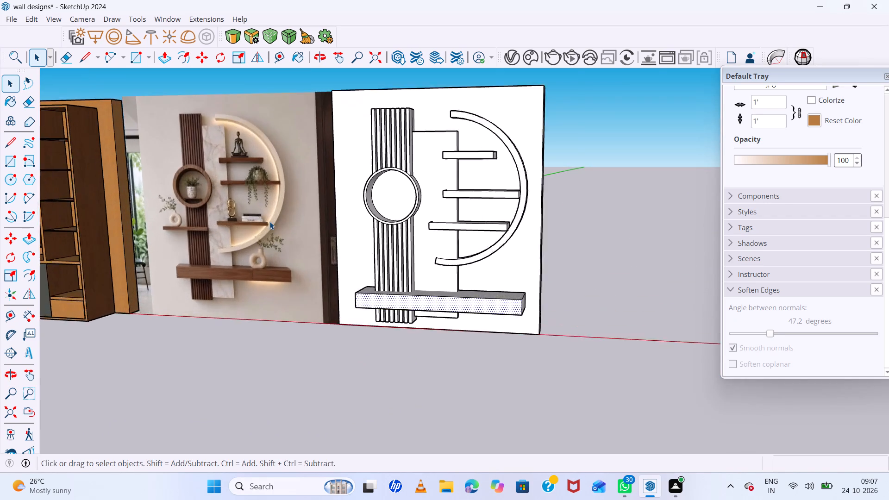
scroll(269, 221, up, 9)
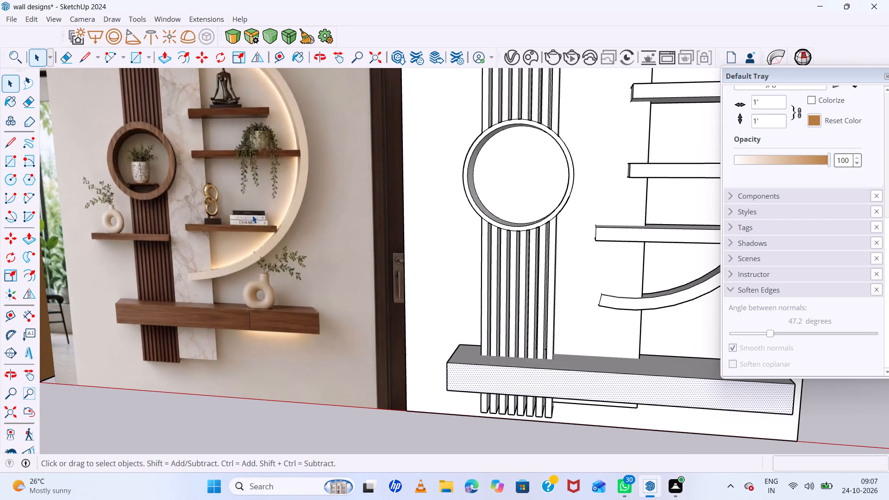
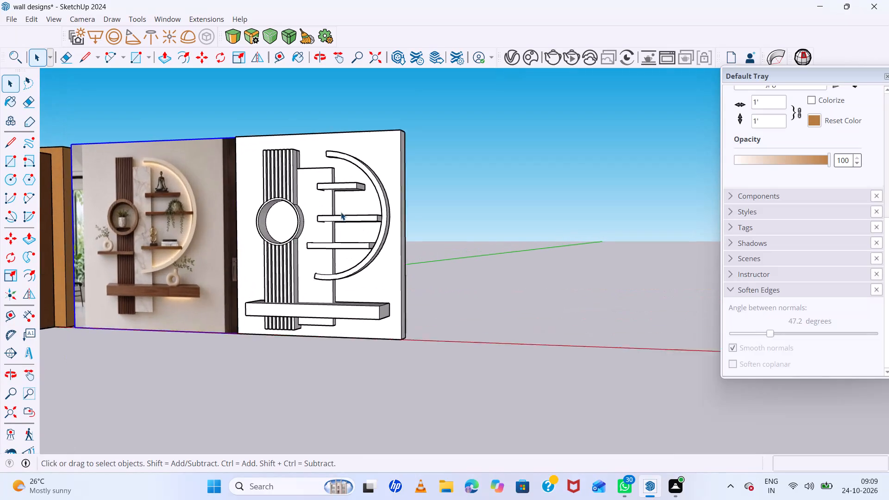
Compare the modelled column, ring, shelves and arc with the reference image from several angles.
scroll(341, 212, up, 2)
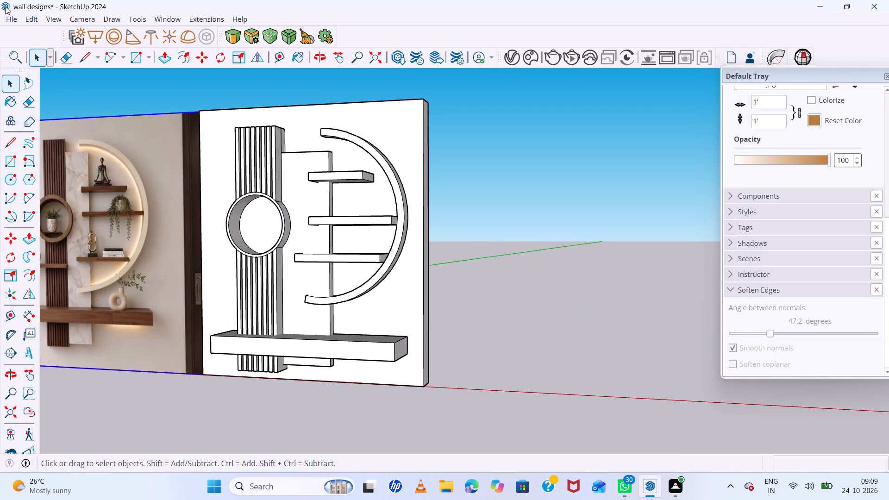
scroll(94, 25, down, 4)
scroll(263, 212, down, 6)
middle_drag(314, 244, 445, 349)
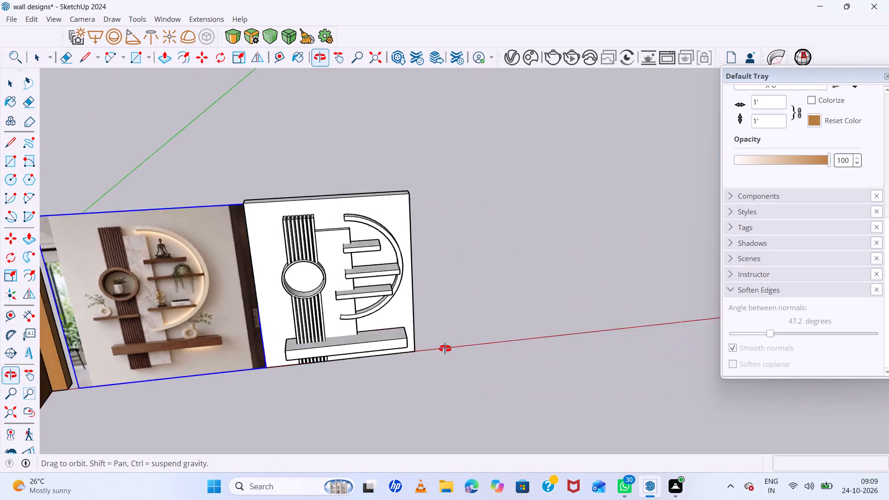
middle_drag(445, 349, 457, 359)
scroll(399, 338, up, 15)
middle_drag(320, 290, 377, 256)
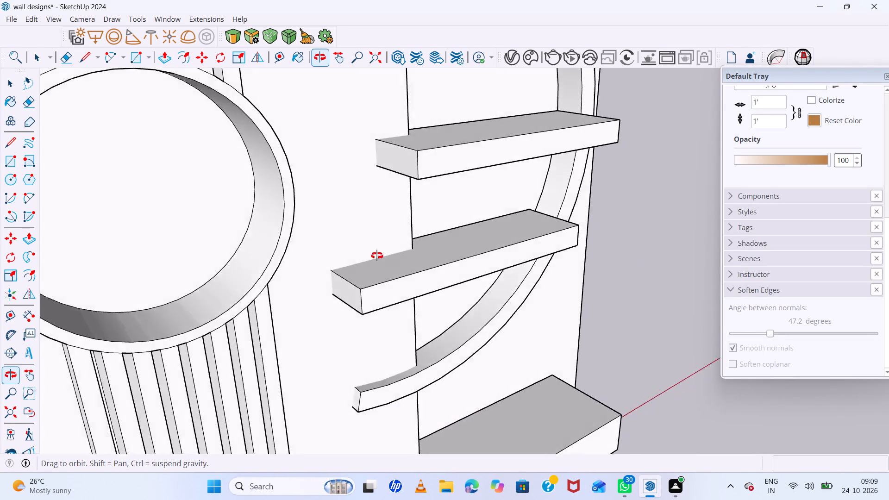
middle_drag(377, 256, 342, 250)
middle_drag(338, 249, 327, 248)
scroll(301, 242, up, 1)
scroll(294, 235, down, 16)
middle_drag(443, 254, 344, 194)
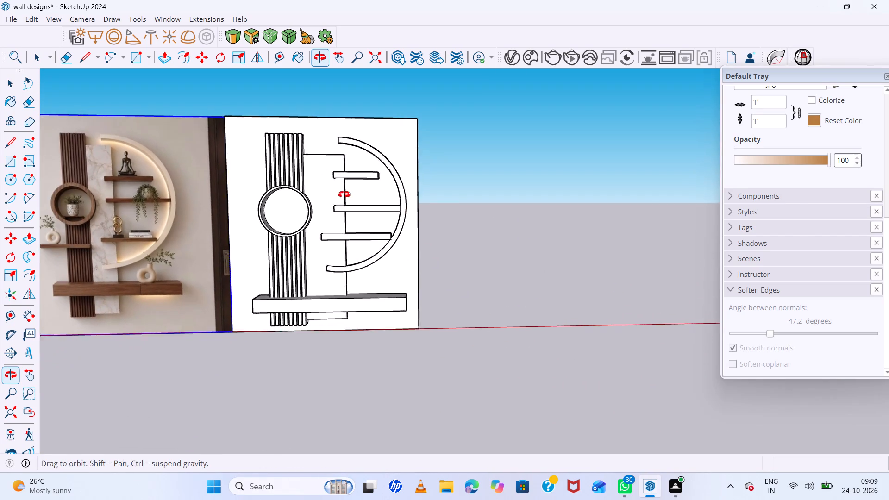
middle_drag(344, 194, 312, 194)
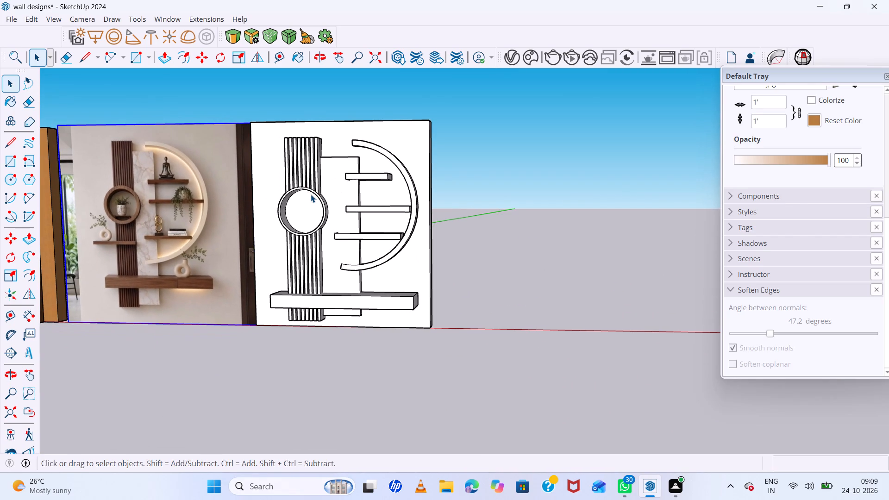
scroll(383, 212, up, 7)
scroll(383, 211, down, 8)
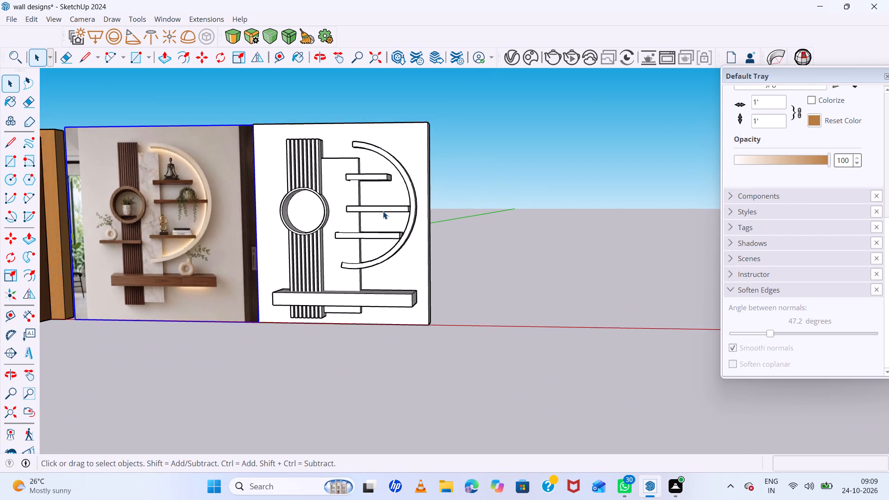
scroll(383, 211, down, 6)
middle_drag(389, 225, 395, 272)
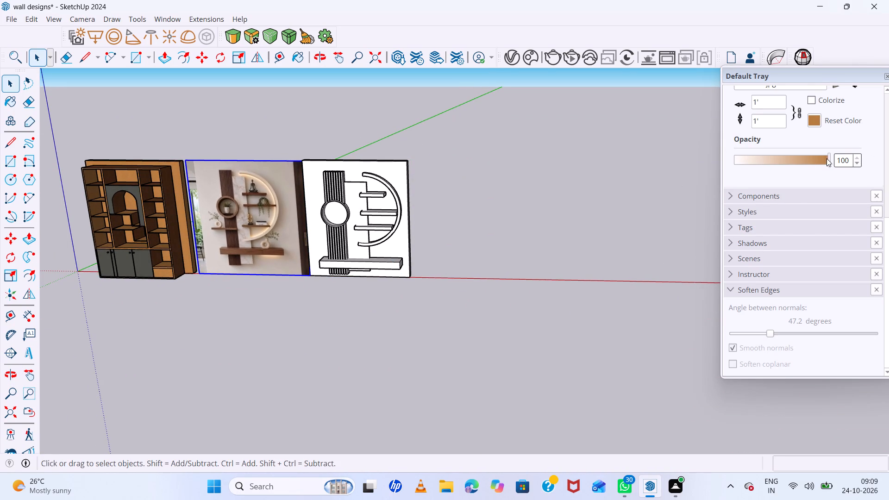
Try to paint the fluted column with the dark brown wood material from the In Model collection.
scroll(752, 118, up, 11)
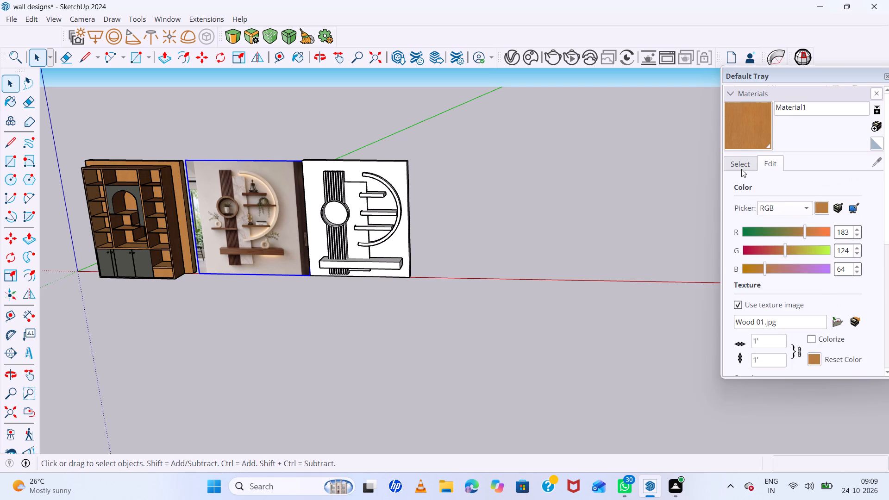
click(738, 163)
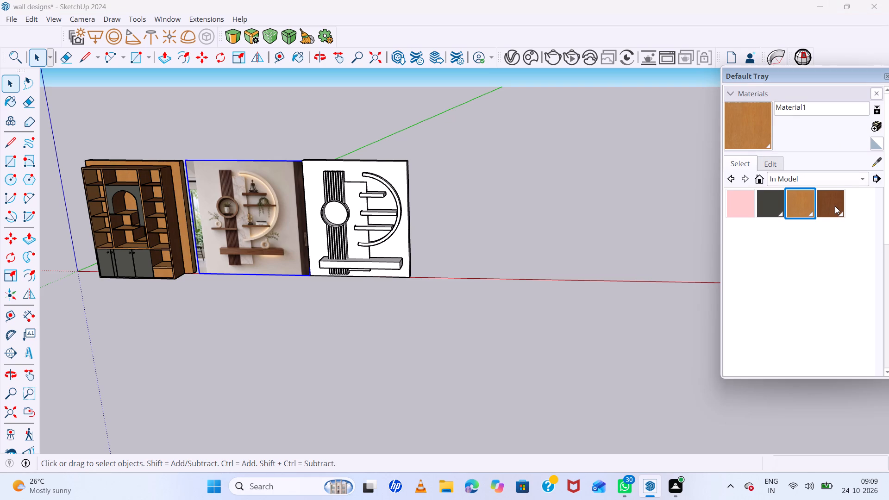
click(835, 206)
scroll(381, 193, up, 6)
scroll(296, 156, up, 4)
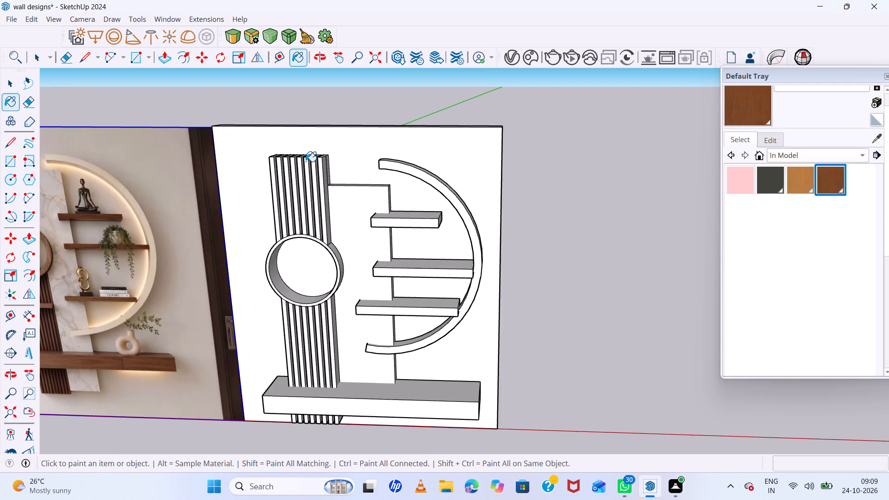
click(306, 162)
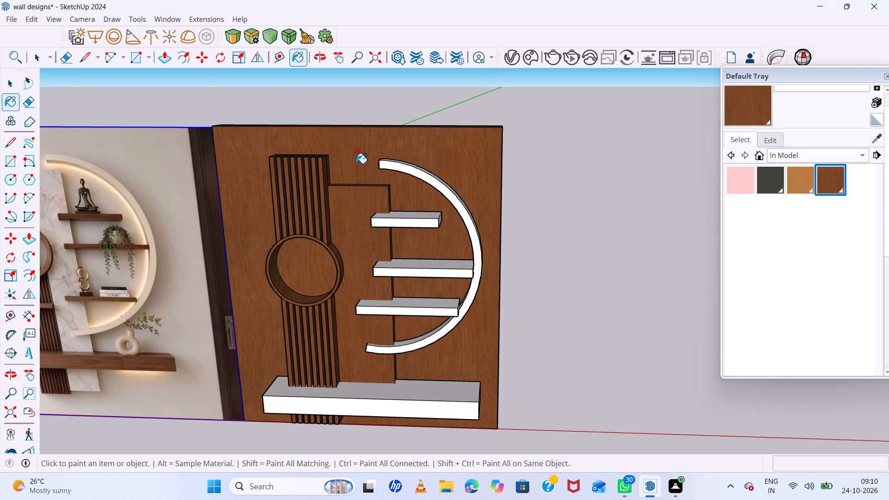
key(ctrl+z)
Open the group containing the wall panel and fluted column for editing.
key(space)
click(316, 174)
triple_click(315, 175)
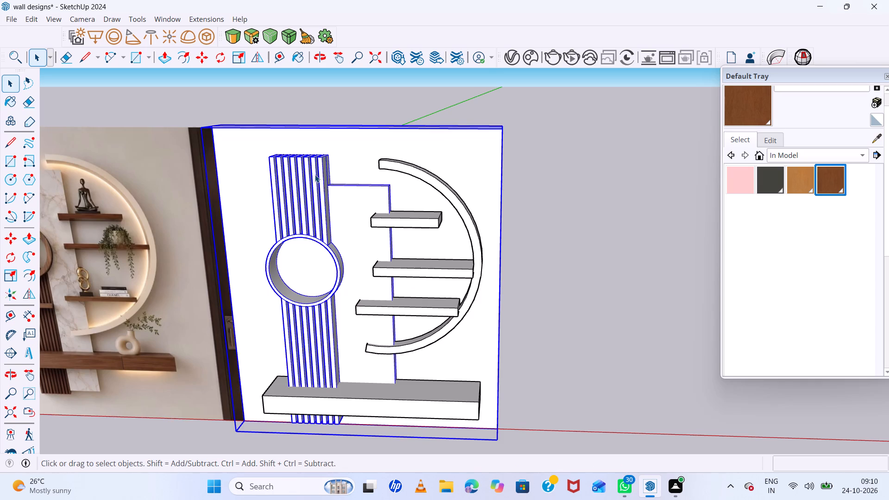
triple_click(315, 175)
click(315, 175)
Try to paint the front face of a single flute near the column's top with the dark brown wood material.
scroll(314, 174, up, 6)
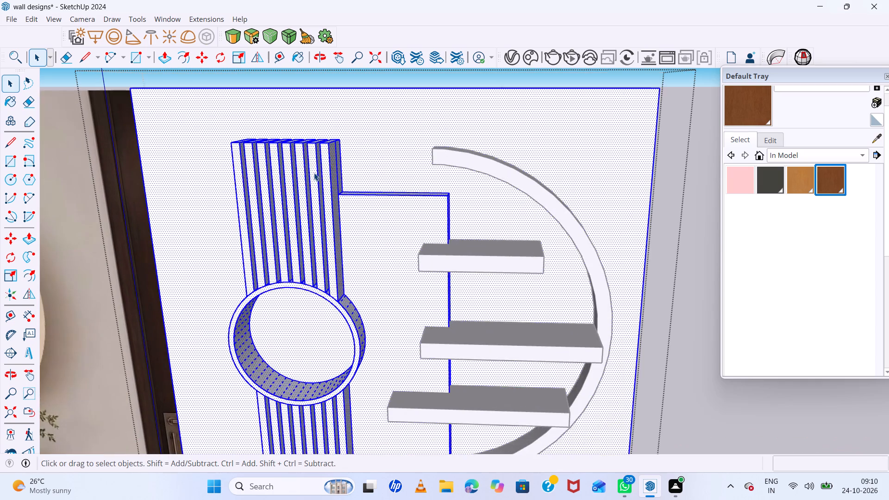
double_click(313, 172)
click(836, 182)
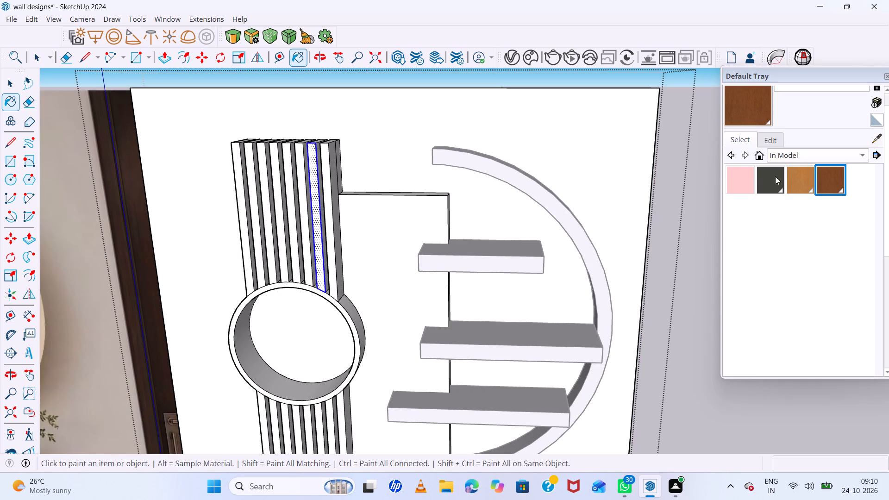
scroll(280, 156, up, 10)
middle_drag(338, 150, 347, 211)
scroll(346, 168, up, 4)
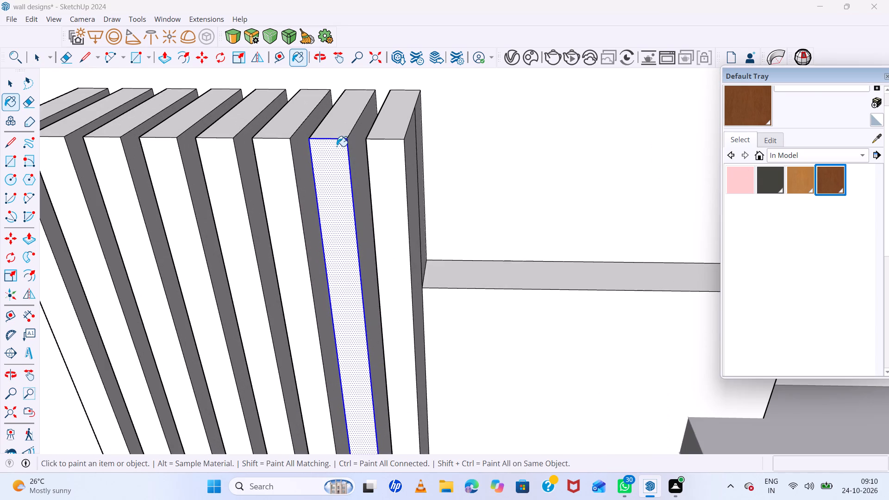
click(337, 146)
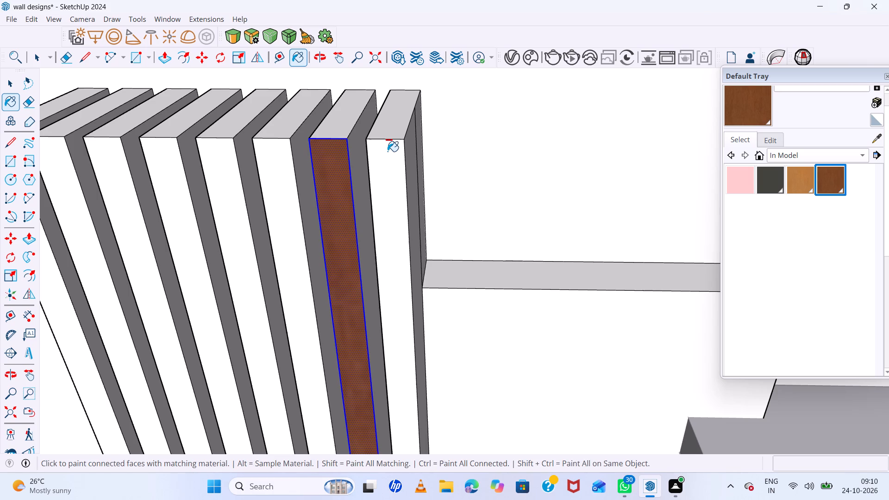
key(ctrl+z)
Select all the connected geometry of the fluted column and wall panel, and choose the dark brown wood material for it.
key(space)
triple_click(387, 150)
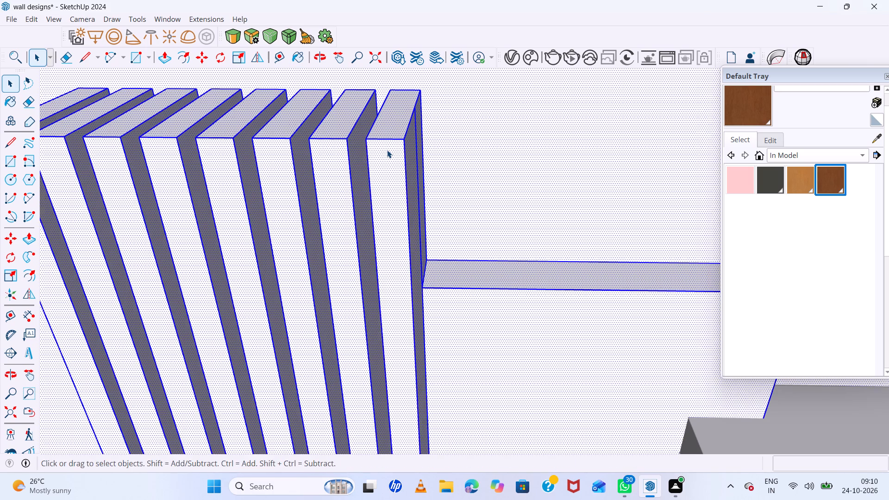
triple_click(387, 150)
triple_click(387, 150)
click(386, 150)
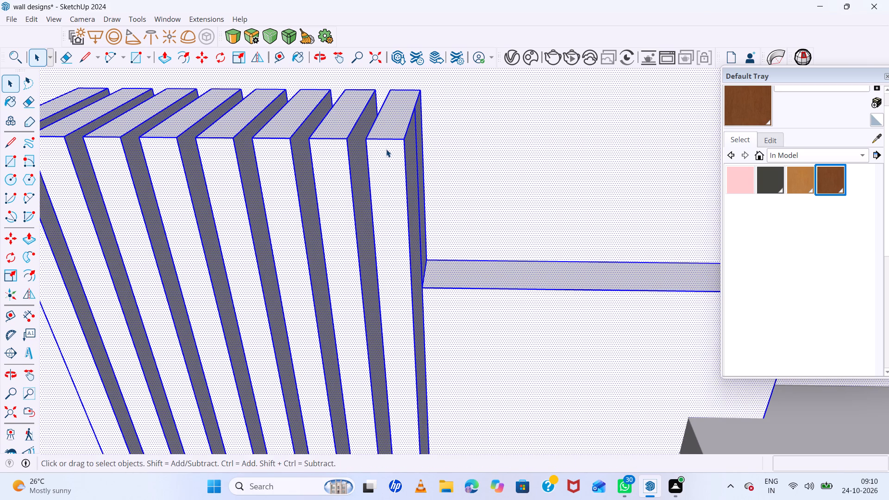
drag(827, 183, 822, 180)
scroll(372, 133, up, 4)
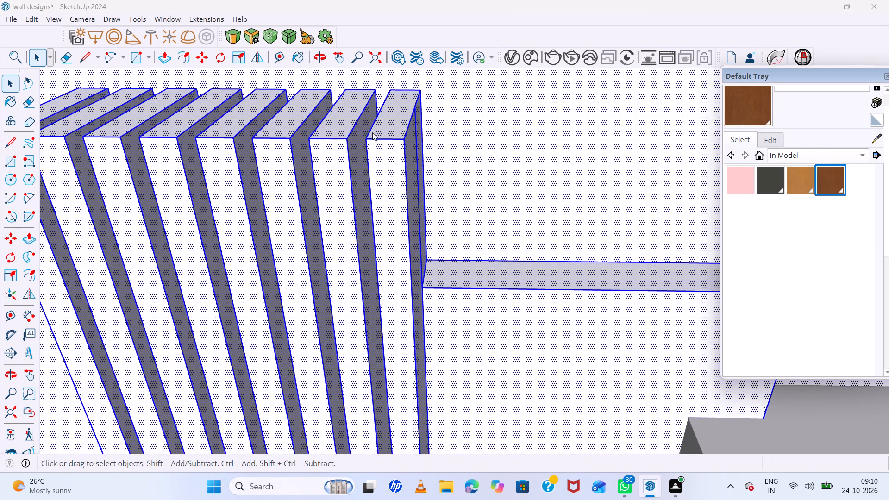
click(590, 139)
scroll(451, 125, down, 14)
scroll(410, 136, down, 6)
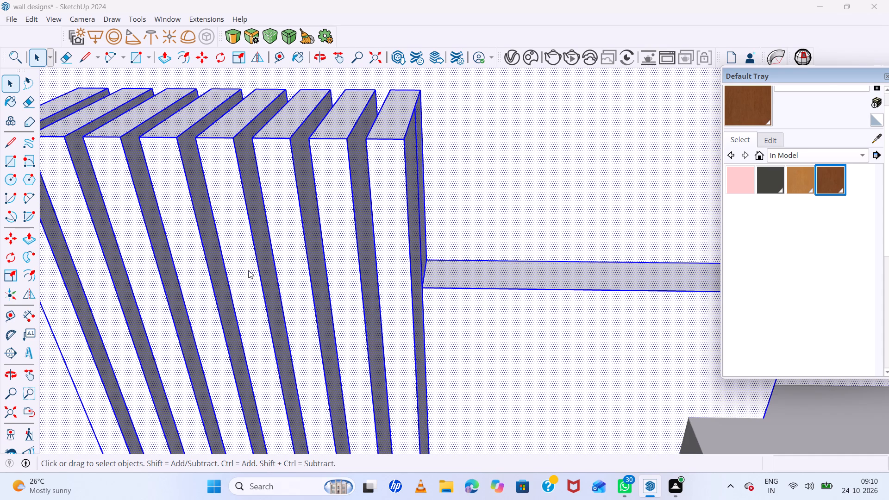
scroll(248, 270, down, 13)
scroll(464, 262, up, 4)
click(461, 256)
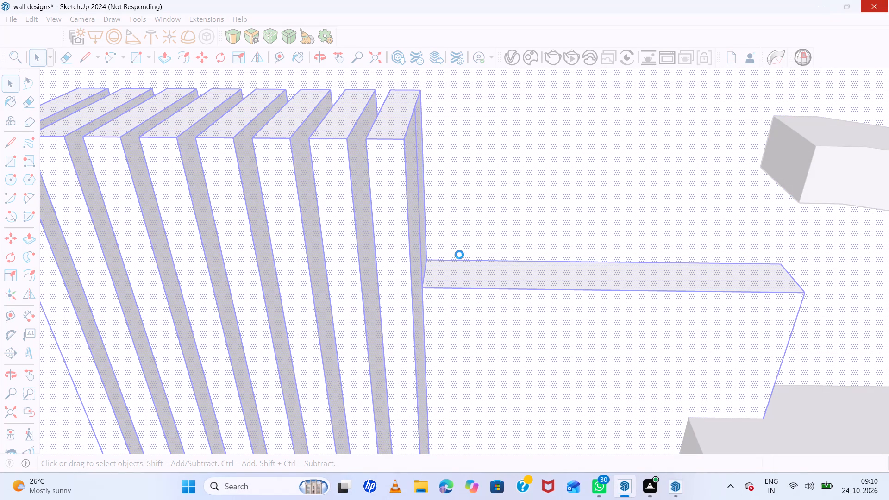
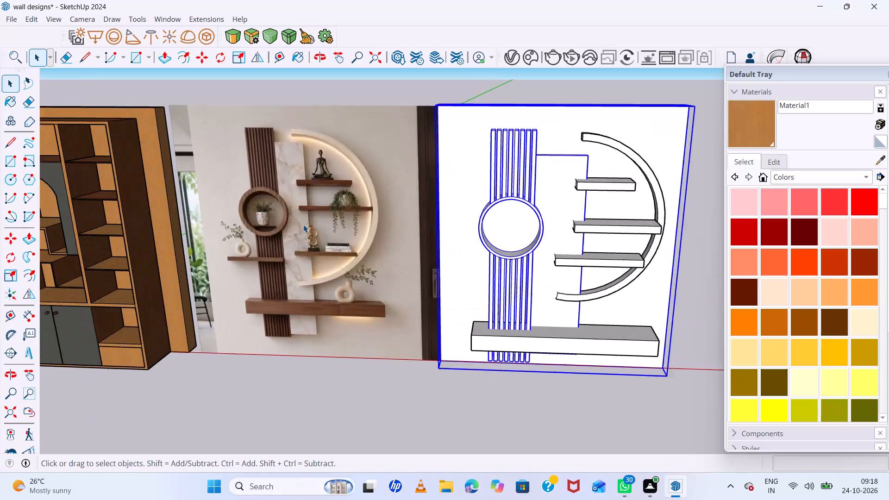
Deselect the wall panel group and examine the wall design beside the reference image from several angles.
middle_drag(332, 202, 358, 181)
scroll(356, 184, down, 6)
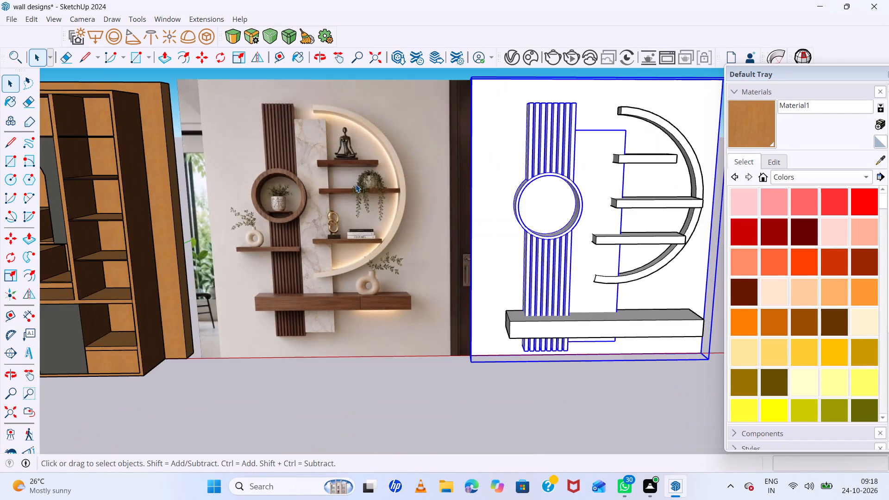
scroll(354, 185, down, 5)
scroll(564, 212, up, 5)
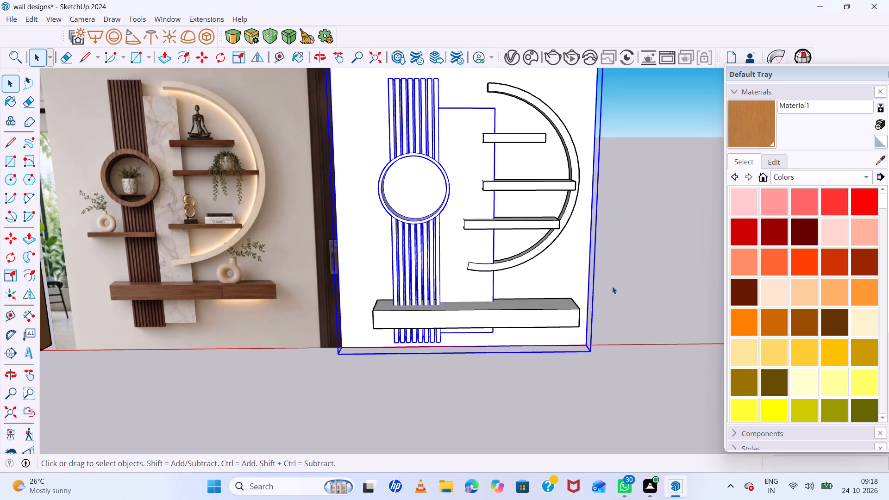
double_click(622, 280)
scroll(500, 268, up, 5)
middle_drag(496, 267, 258, 237)
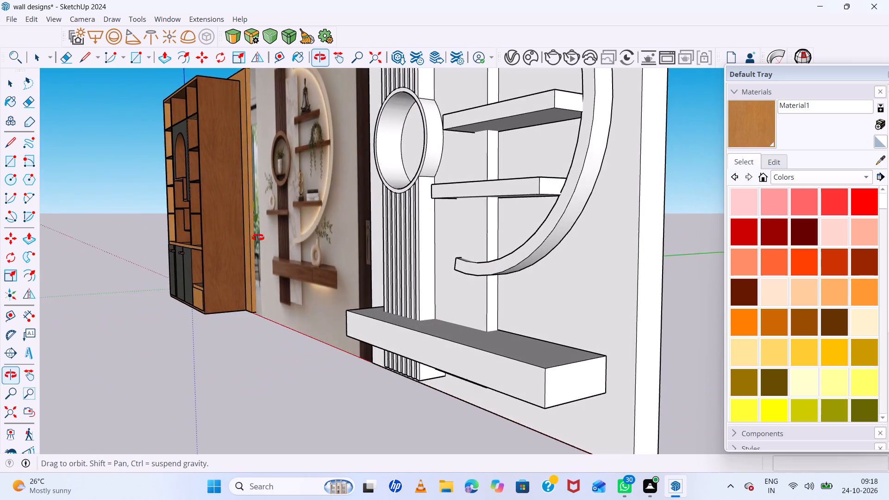
middle_drag(258, 237, 382, 314)
scroll(383, 305, down, 12)
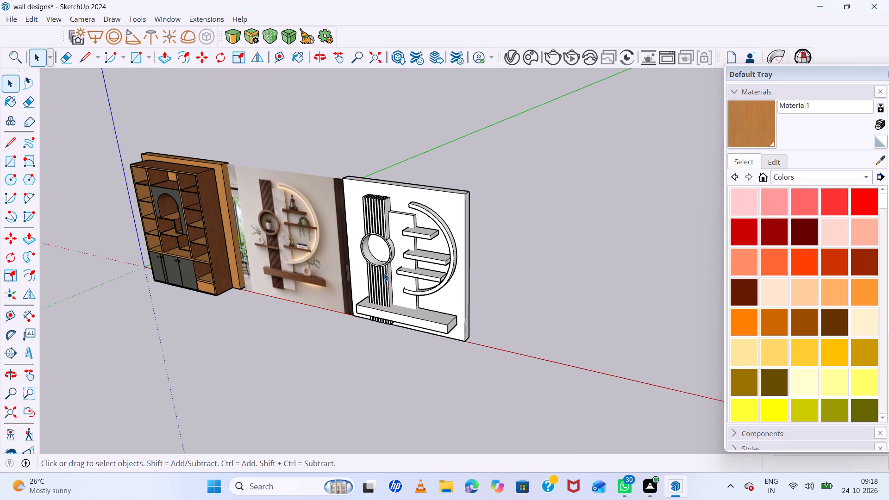
scroll(384, 270, up, 5)
scroll(389, 254, down, 1)
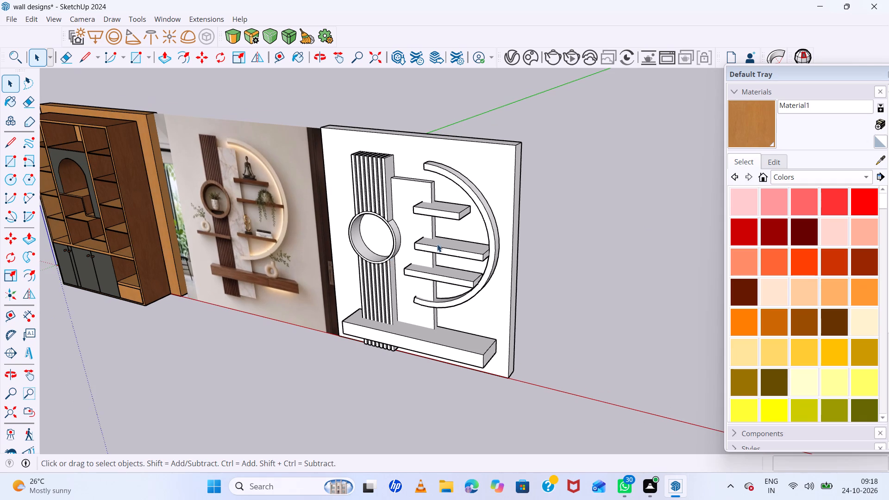
scroll(799, 244, up, 6)
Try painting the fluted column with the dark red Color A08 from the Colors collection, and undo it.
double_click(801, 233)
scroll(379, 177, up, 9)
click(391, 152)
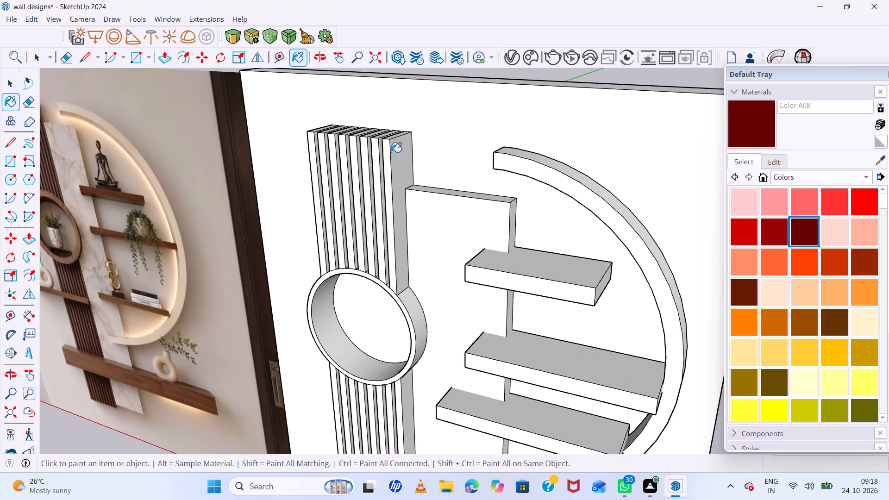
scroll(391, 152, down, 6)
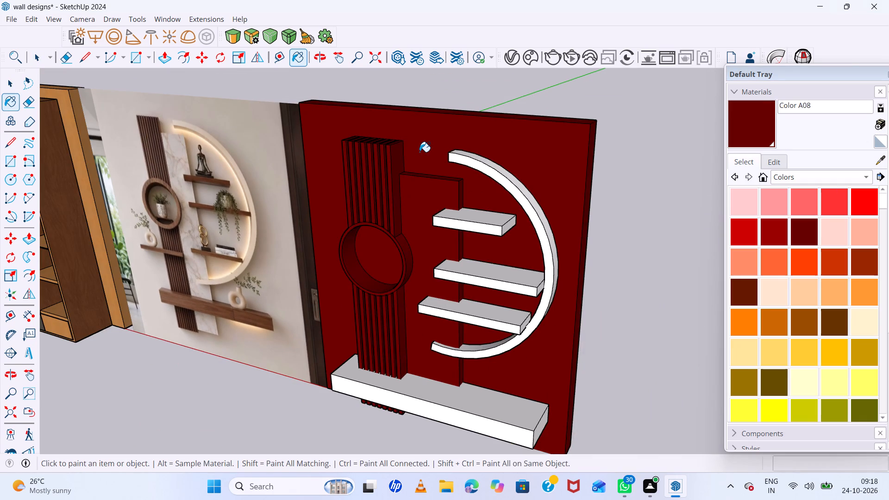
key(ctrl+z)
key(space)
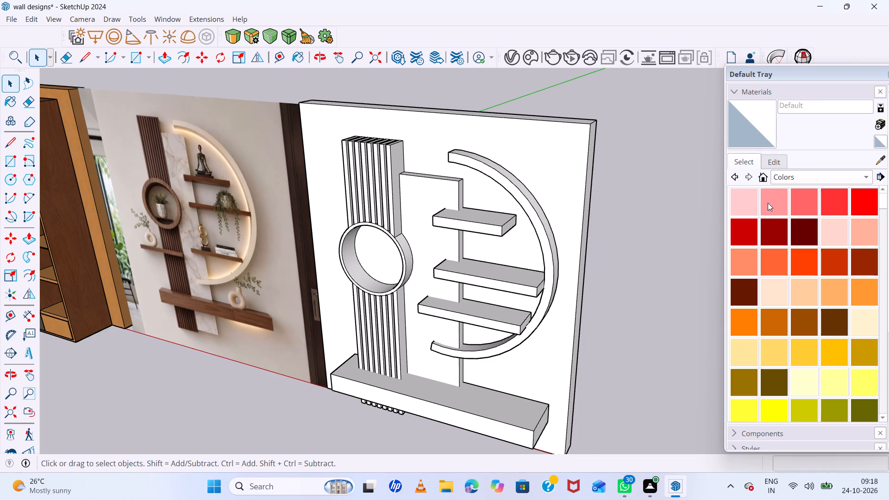
Choose the Wood Veneer 01 material from the In Model collection for painting.
click(761, 181)
scroll(813, 209, up, 4)
double_click(835, 206)
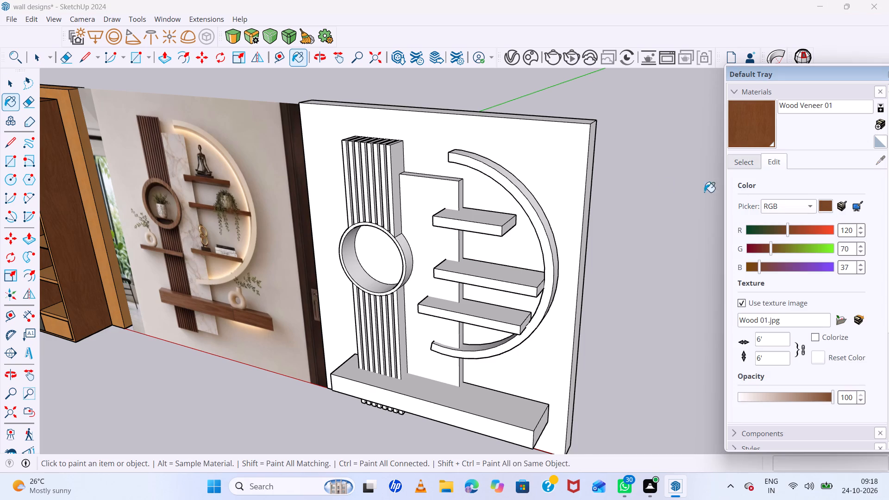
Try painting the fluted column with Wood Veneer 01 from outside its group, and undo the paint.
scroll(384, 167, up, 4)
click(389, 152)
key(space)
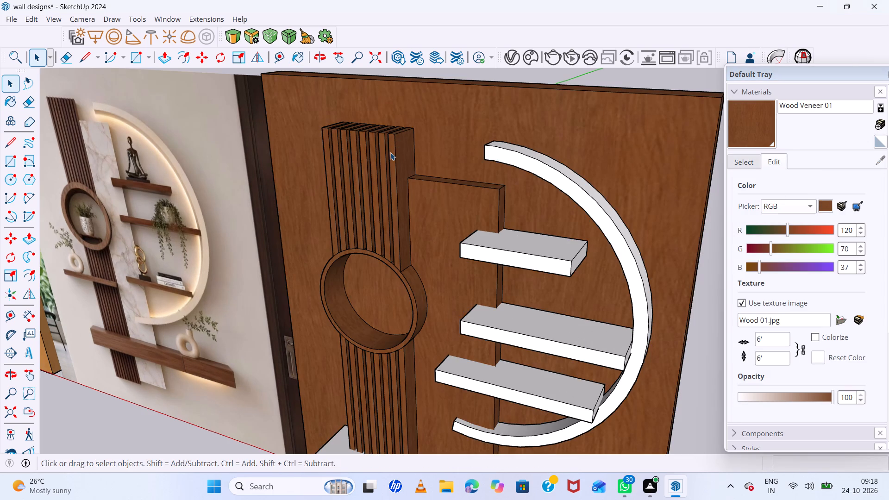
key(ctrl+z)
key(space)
Open the wall panel and fluted column group for editing and select the front face of the flute nearest the shelves.
triple_click(392, 152)
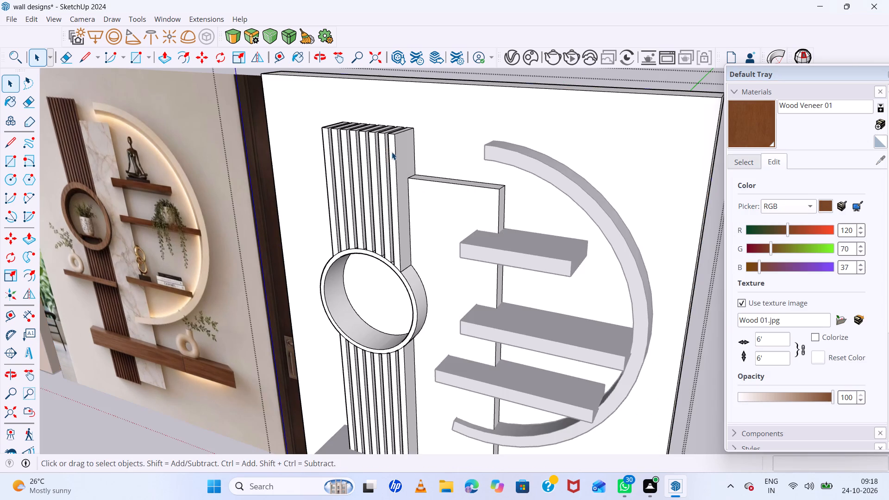
double_click(392, 152)
click(392, 152)
Paint the front faces of all eight flutes above the circular ring with Wood Veneer 01.
click(758, 125)
scroll(348, 158, up, 5)
click(423, 128)
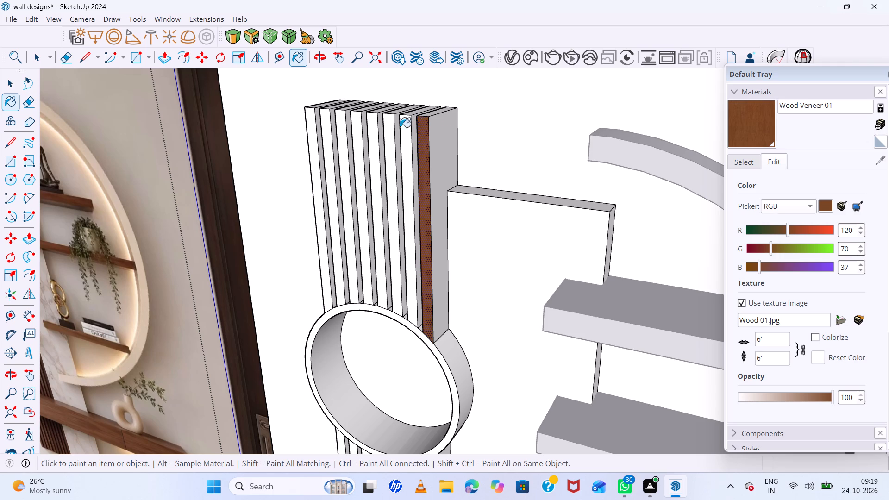
click(407, 128)
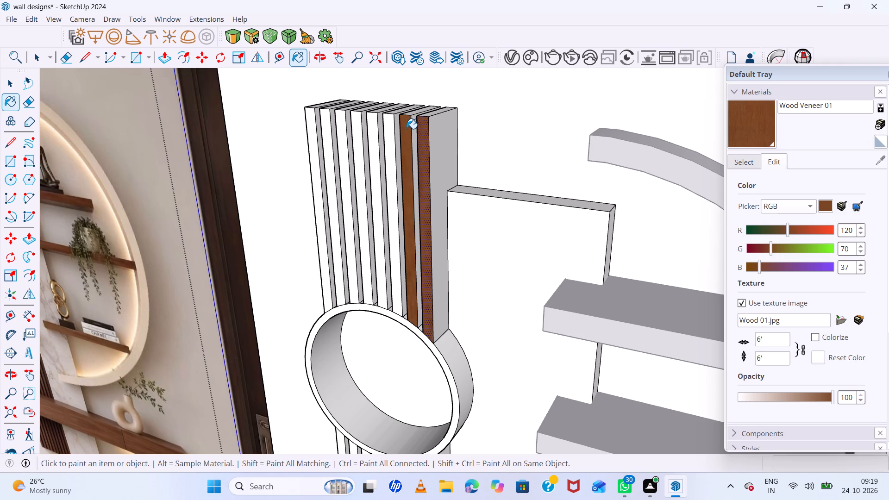
double_click(389, 127)
double_click(374, 130)
click(358, 132)
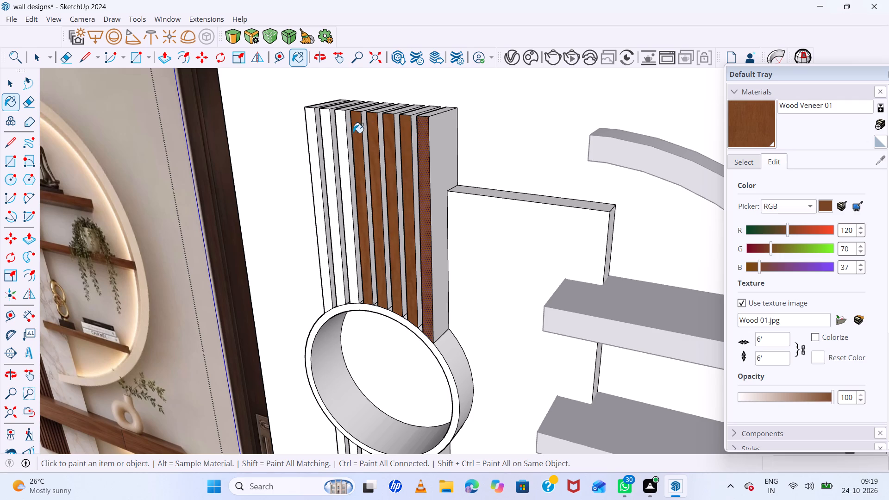
click(337, 137)
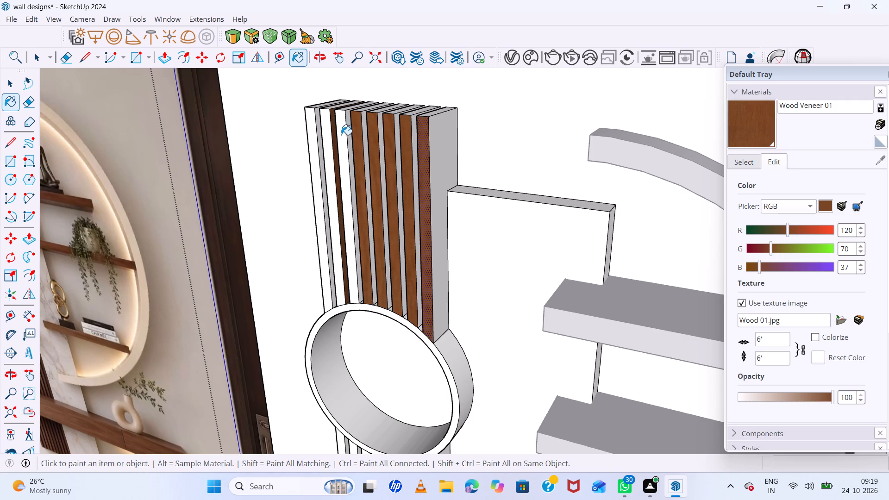
scroll(341, 135, up, 6)
middle_drag(344, 137, 356, 178)
click(326, 118)
click(293, 122)
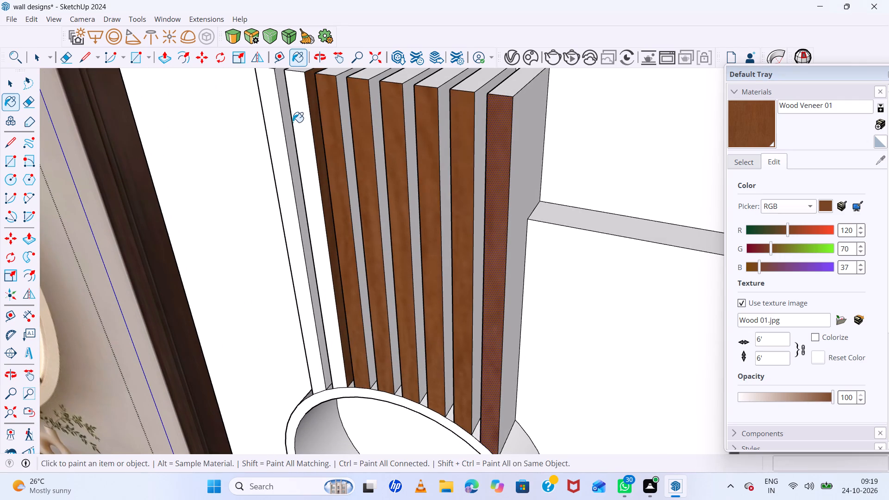
double_click(294, 122)
click(273, 120)
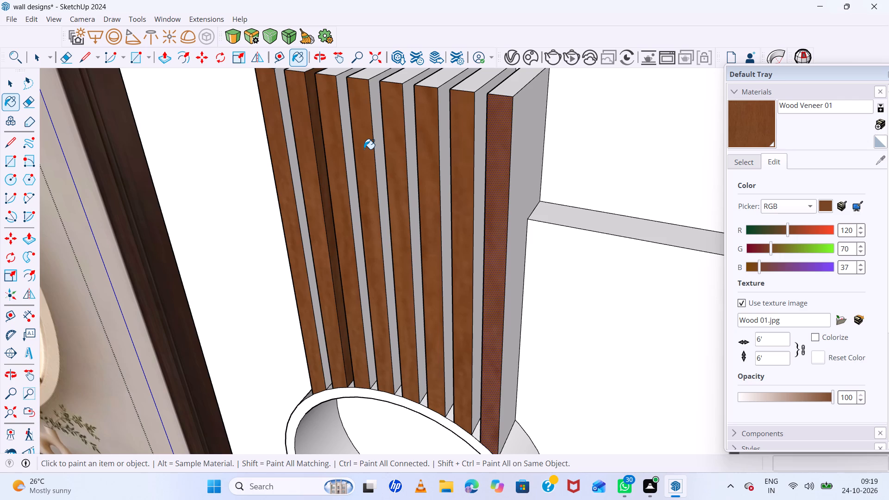
Paint the upper column's outer side face on the shelf side with Wood Veneer 01.
click(520, 129)
scroll(510, 203, down, 6)
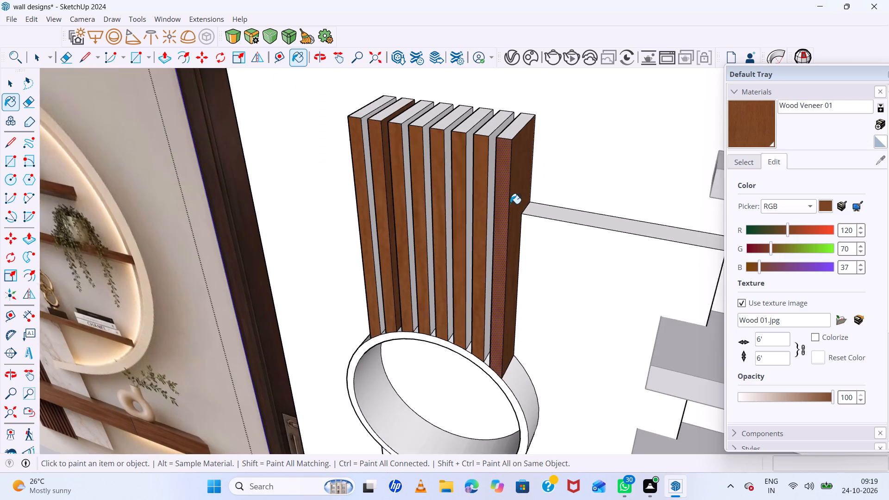
Paint the top faces and shelf-facing sides of the four flutes farthest from the shelves with Wood Veneer 01.
scroll(357, 130, up, 11)
click(382, 120)
click(386, 136)
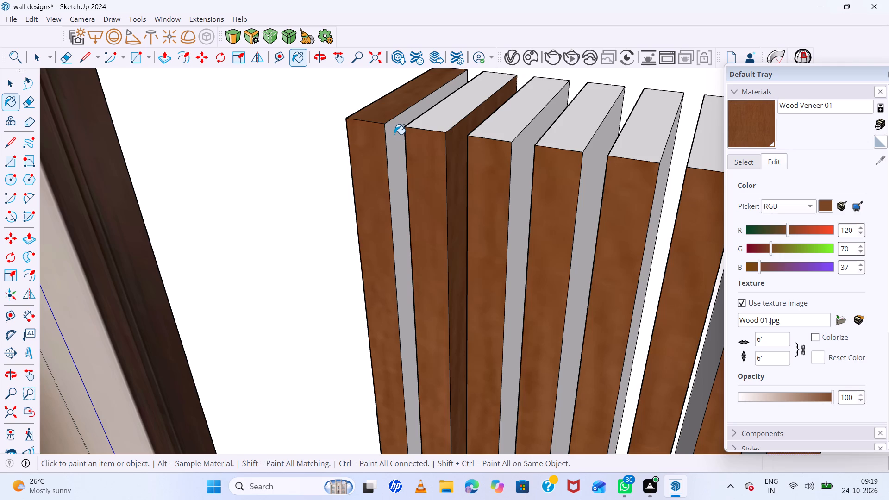
scroll(397, 137, up, 4)
double_click(397, 137)
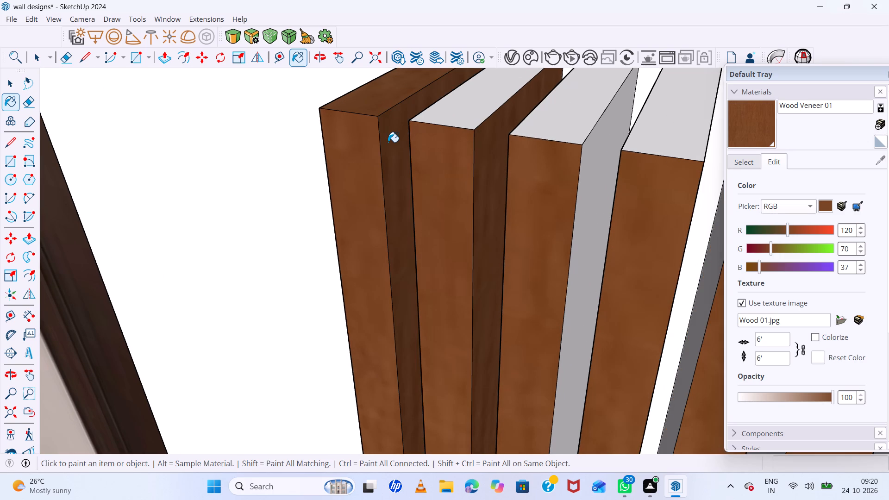
scroll(376, 225, down, 12)
scroll(412, 186, up, 4)
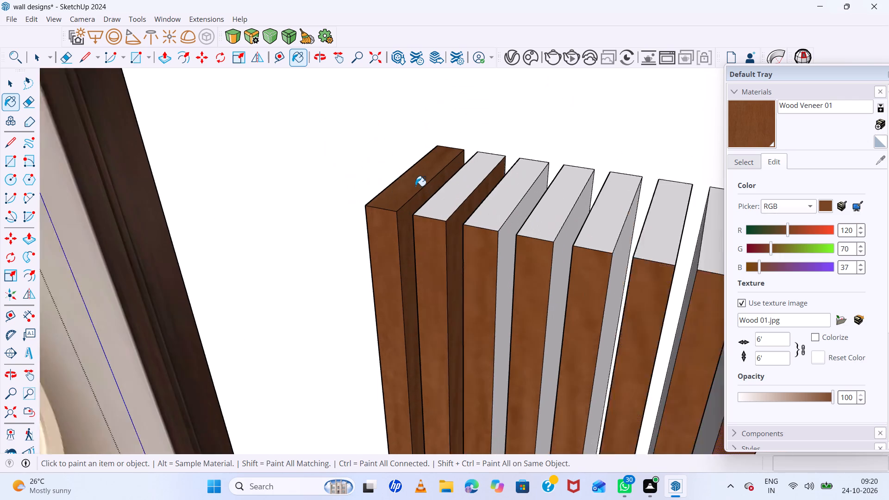
scroll(415, 186, up, 2)
double_click(451, 202)
click(501, 215)
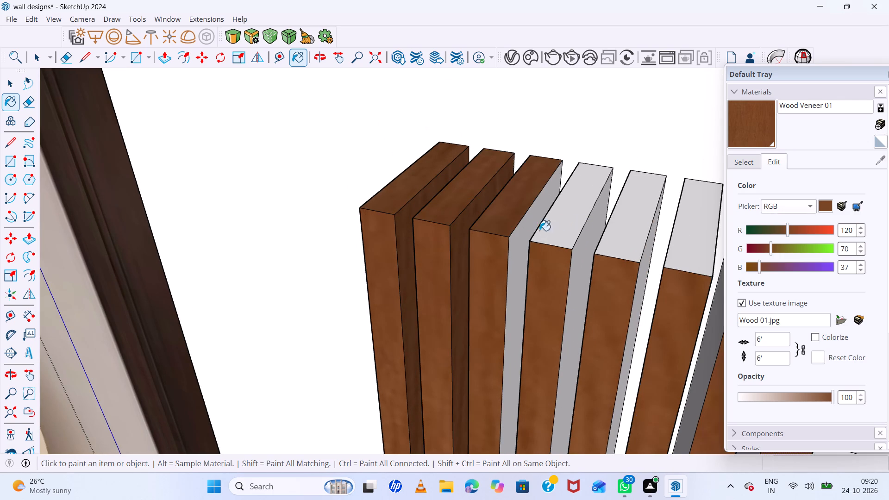
click(519, 236)
click(574, 234)
click(584, 256)
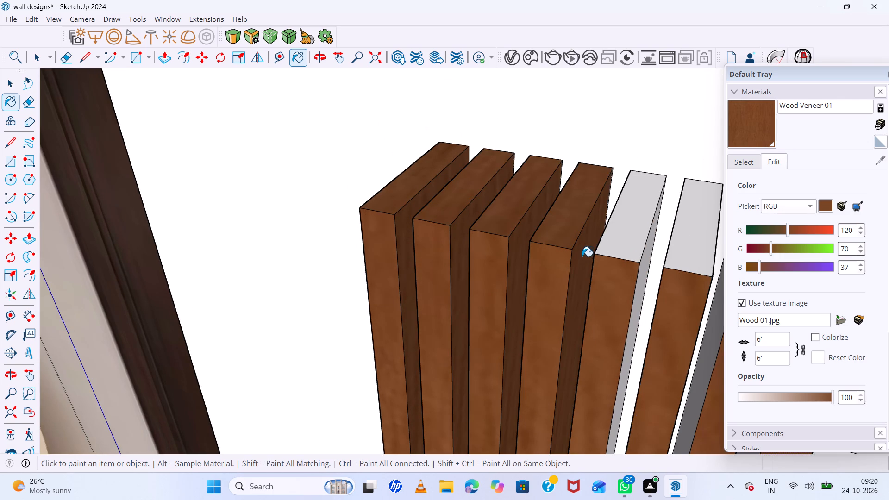
scroll(581, 255, down, 5)
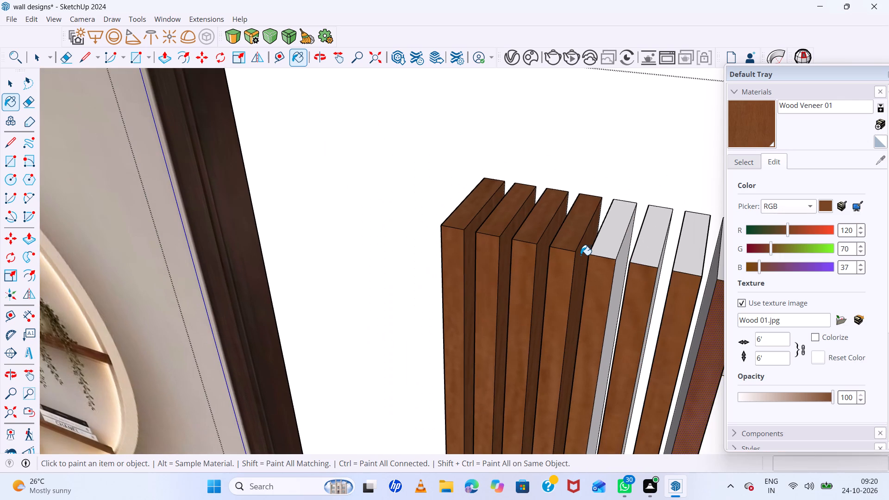
scroll(580, 255, down, 7)
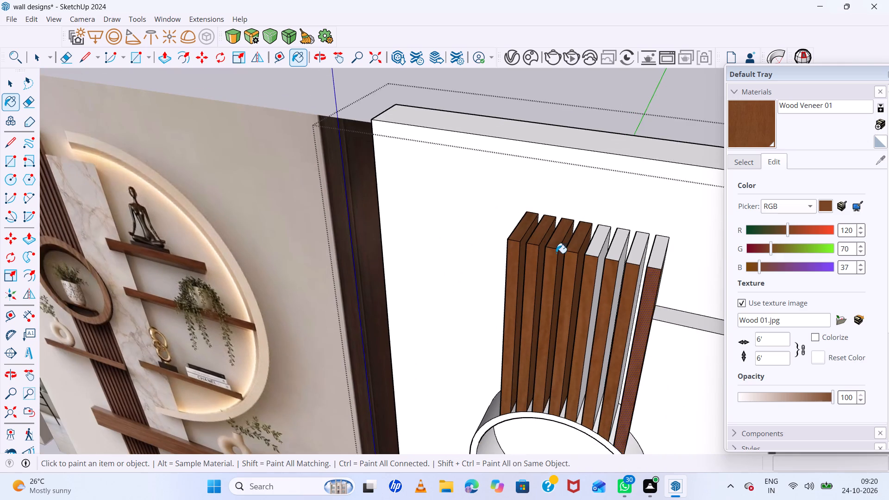
Paint the opposite side faces of those four flutes, including the column's outer side away from the shelves, with Wood Veneer 01.
middle_drag(556, 253, 739, 250)
scroll(426, 231, up, 6)
scroll(503, 241, up, 5)
double_click(504, 241)
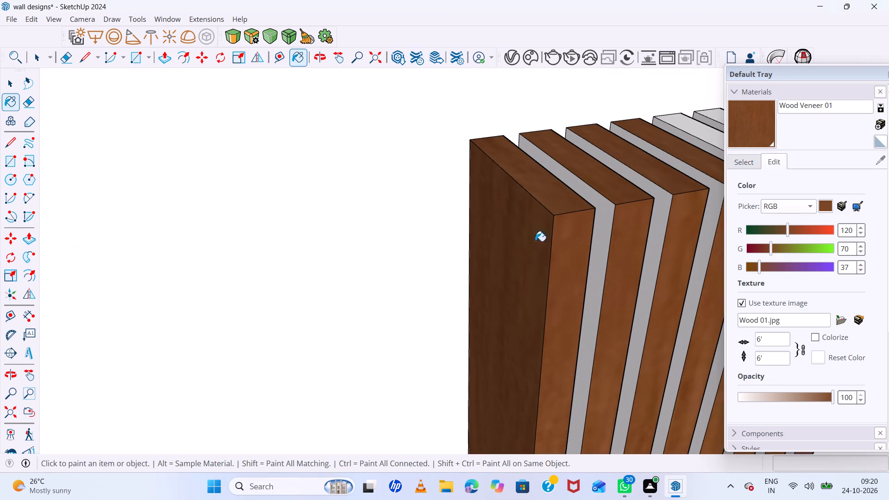
click(602, 222)
click(659, 208)
scroll(401, 240, down, 6)
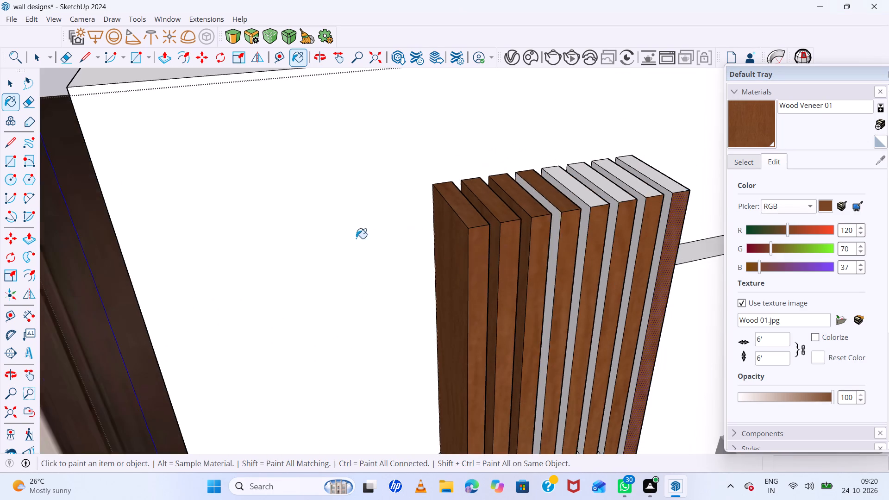
scroll(629, 209, up, 6)
scroll(501, 212, up, 6)
click(476, 216)
Paint the fifth flute's top face and its side facing the fourth flute with Wood Veneer 01.
middle_drag(493, 231, 372, 239)
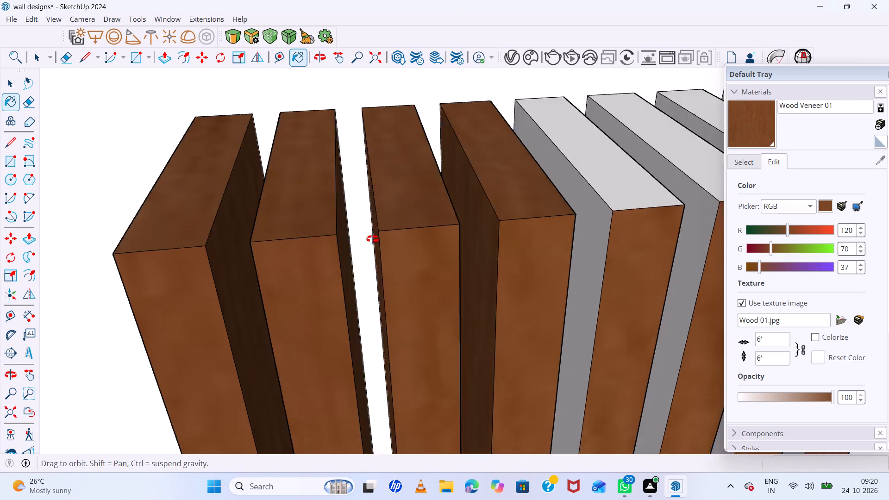
middle_drag(372, 239, 265, 239)
middle_click(265, 239)
scroll(519, 232, down, 7)
middle_drag(565, 244, 662, 256)
middle_click(662, 256)
scroll(593, 224, up, 5)
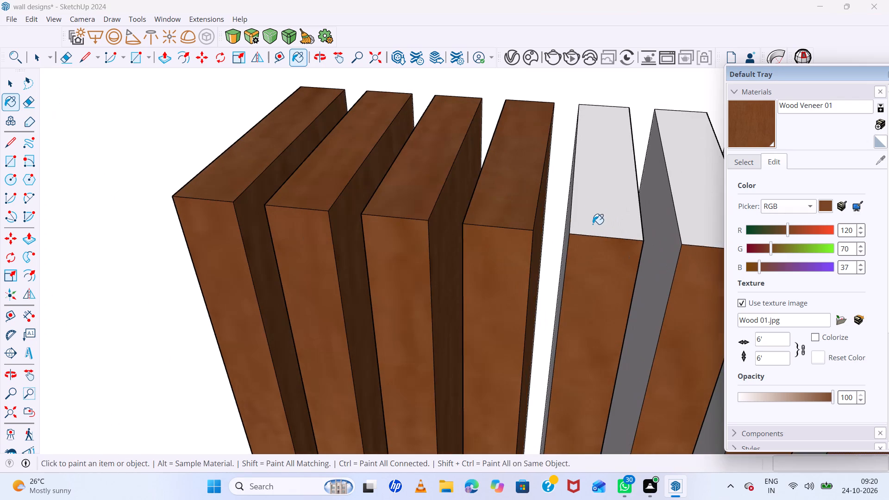
click(593, 224)
middle_drag(576, 221, 691, 220)
scroll(587, 217, up, 4)
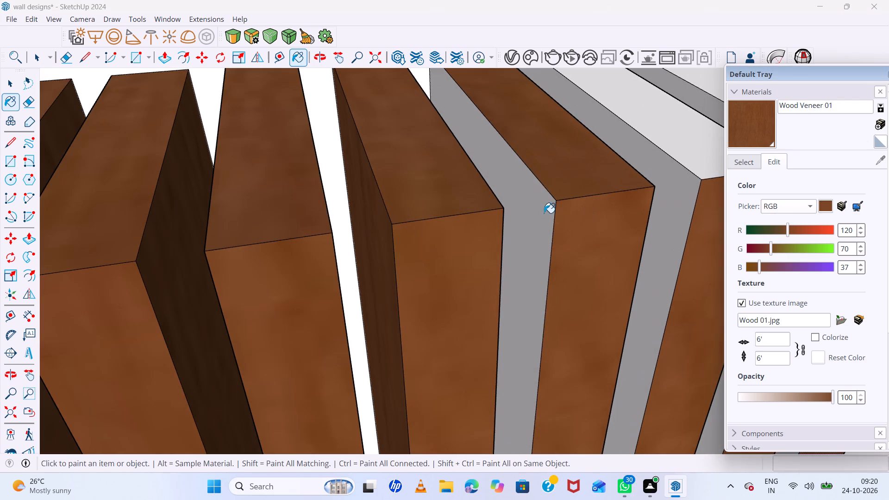
click(534, 213)
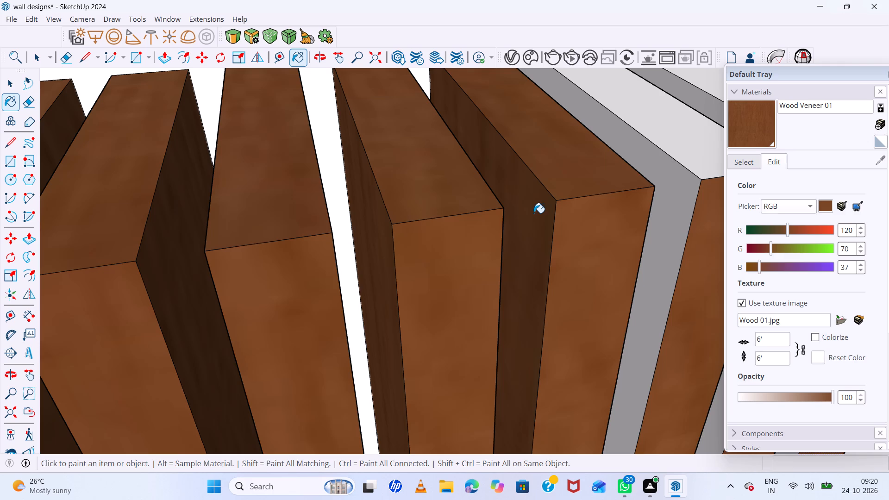
scroll(534, 213, down, 9)
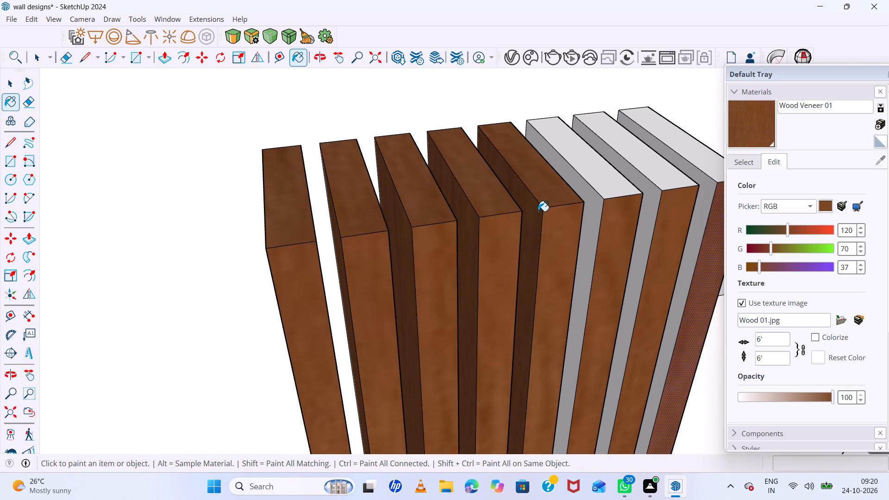
Paint the fifth flute's shelf-facing side and the sixth flute's top face and both sides with Wood Veneer 01.
middle_drag(505, 212, 206, 195)
scroll(698, 247, up, 7)
double_click(554, 306)
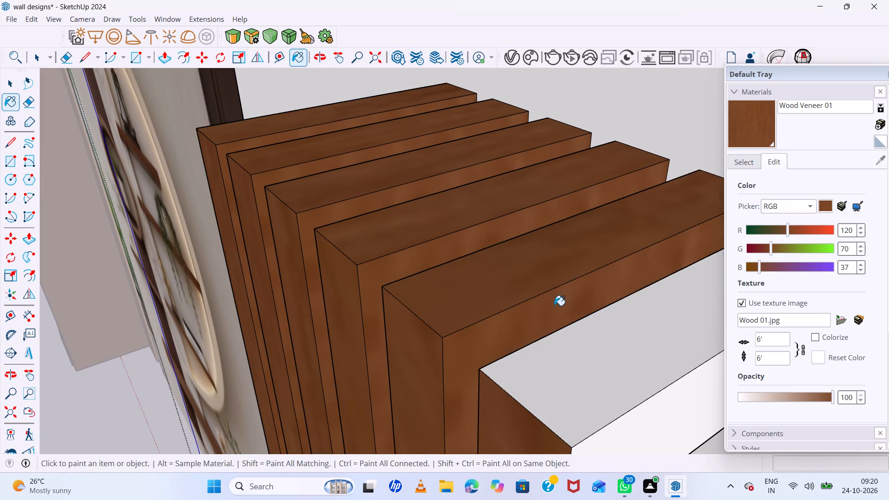
middle_drag(526, 300, 837, 315)
middle_click(839, 314)
click(671, 274)
click(623, 294)
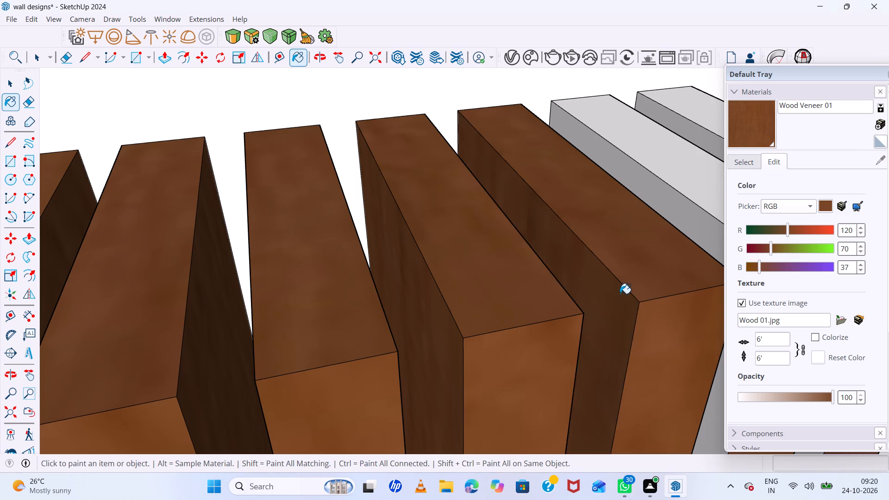
scroll(620, 294, down, 6)
middle_drag(621, 288, 366, 247)
middle_click(366, 247)
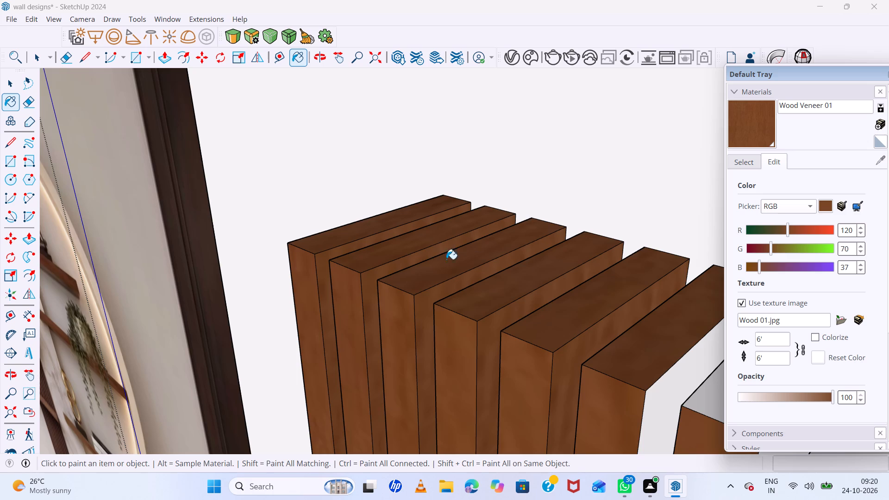
scroll(522, 269, up, 1)
scroll(471, 242, down, 11)
scroll(541, 290, up, 6)
scroll(497, 291, up, 6)
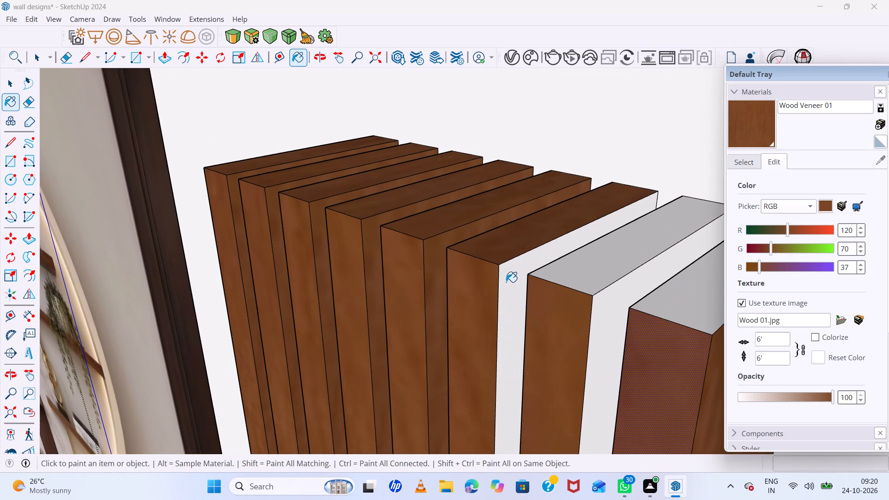
click(506, 282)
Paint the seventh upper flute's top face and both of its side faces with Wood Veneer 01.
click(578, 282)
middle_drag(540, 292, 798, 305)
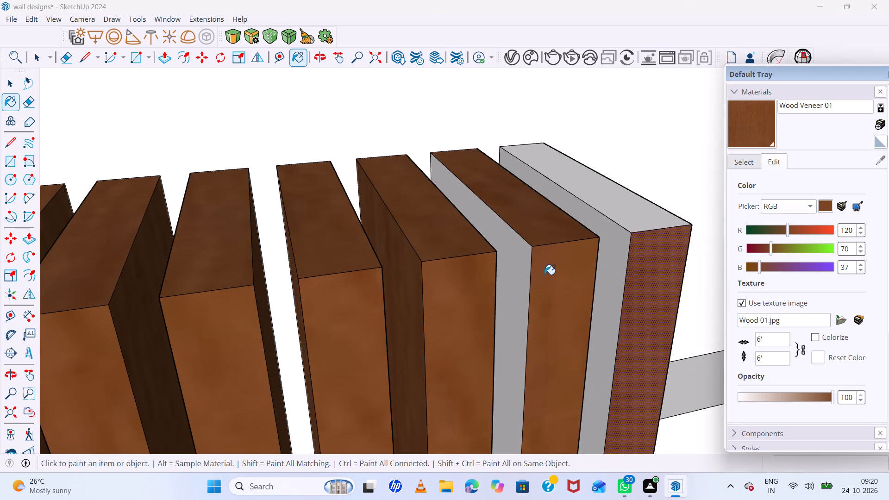
scroll(544, 275, up, 5)
click(510, 249)
middle_drag(417, 257, 276, 242)
middle_click(268, 241)
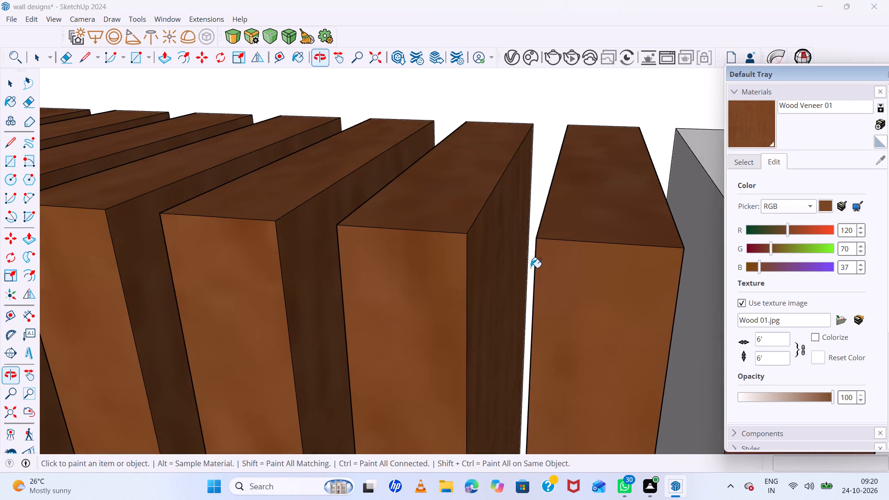
middle_drag(611, 274, 433, 247)
middle_click(427, 245)
click(699, 299)
Paint the eighth upper flute's top face and its side facing the seventh flute with Wood Veneer 01.
scroll(473, 237, down, 13)
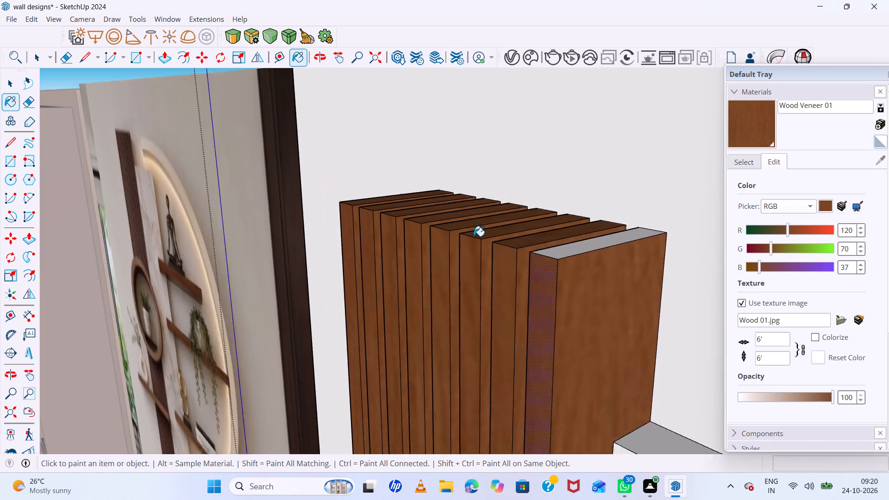
middle_drag(602, 271, 639, 300)
click(584, 249)
middle_drag(524, 256, 822, 288)
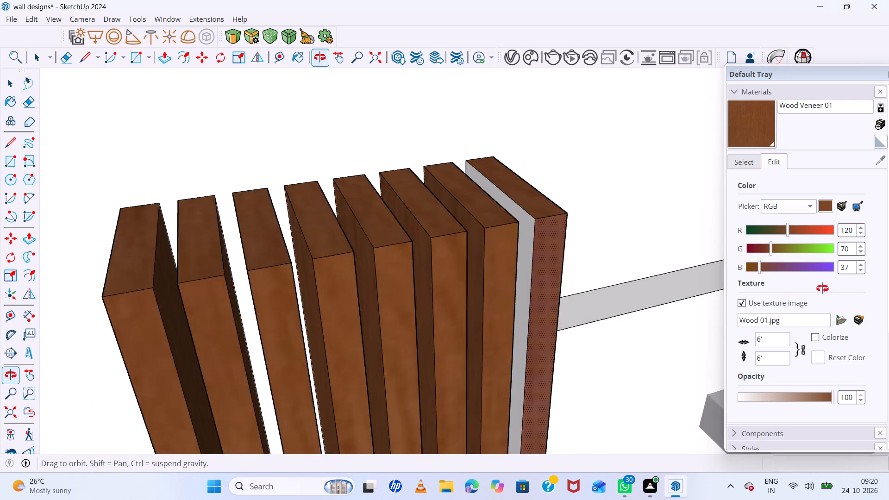
middle_drag(822, 288, 823, 288)
scroll(548, 241, up, 6)
click(512, 210)
scroll(513, 210, down, 18)
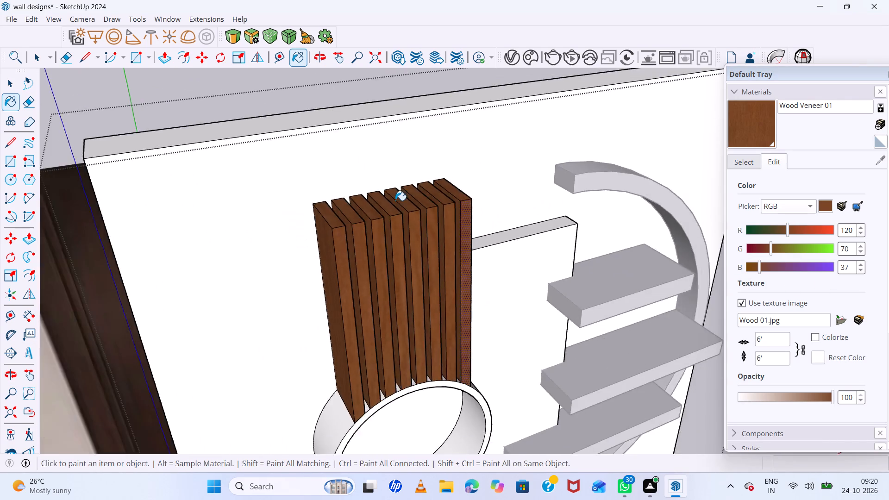
Paint the front faces of all eight flutes below the ring, plus the third flute's side facing the second, with Wood Veneer 01.
scroll(395, 200, down, 13)
middle_drag(402, 312, 401, 294)
middle_click(401, 293)
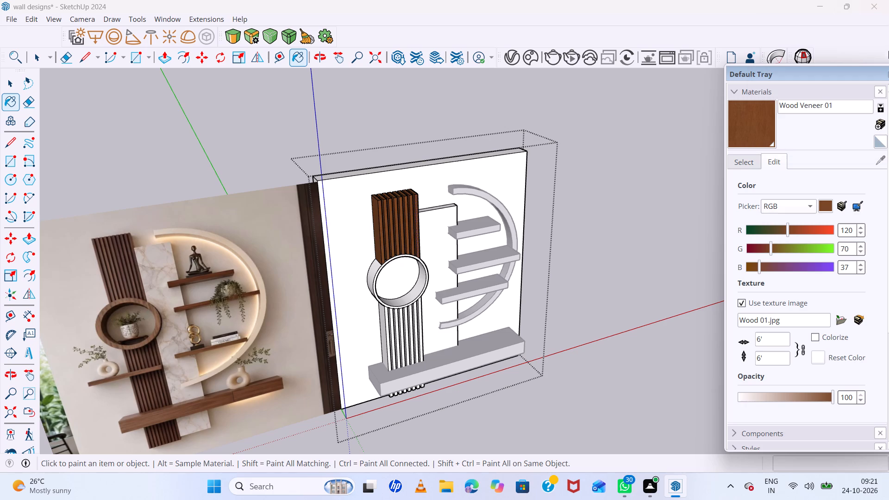
scroll(410, 335, up, 5)
middle_drag(399, 304, 382, 268)
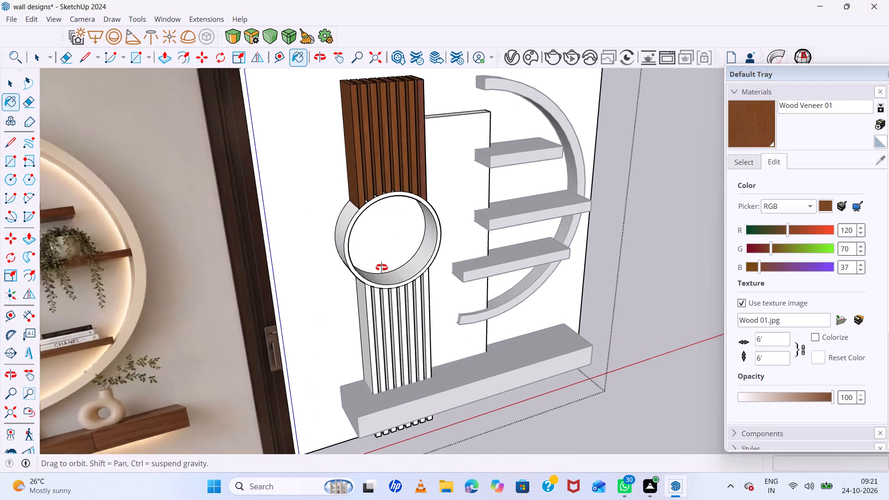
middle_drag(382, 268, 336, 177)
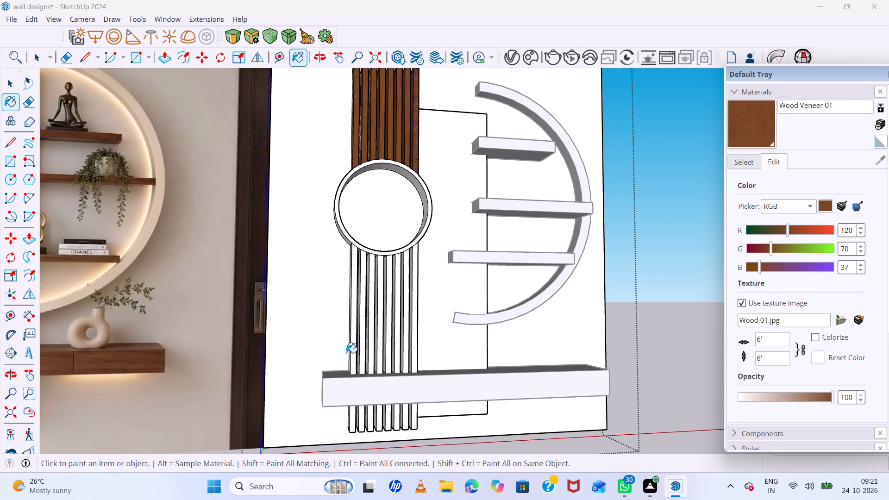
scroll(346, 352, up, 1)
scroll(346, 349, down, 1)
scroll(349, 340, up, 4)
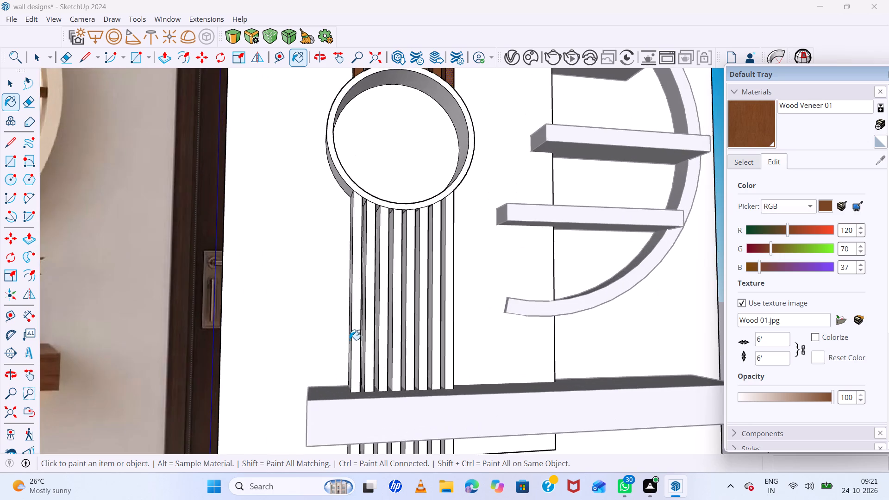
scroll(350, 340, up, 5)
double_click(364, 339)
double_click(394, 337)
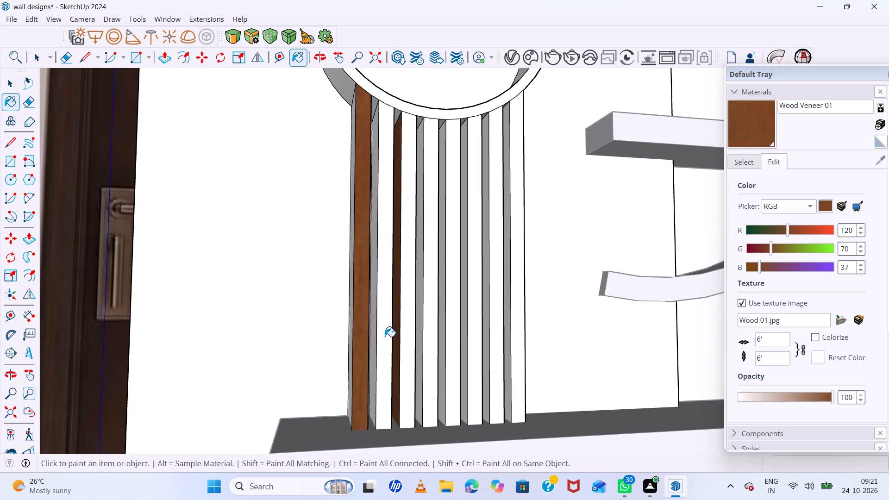
double_click(385, 337)
click(409, 333)
click(432, 333)
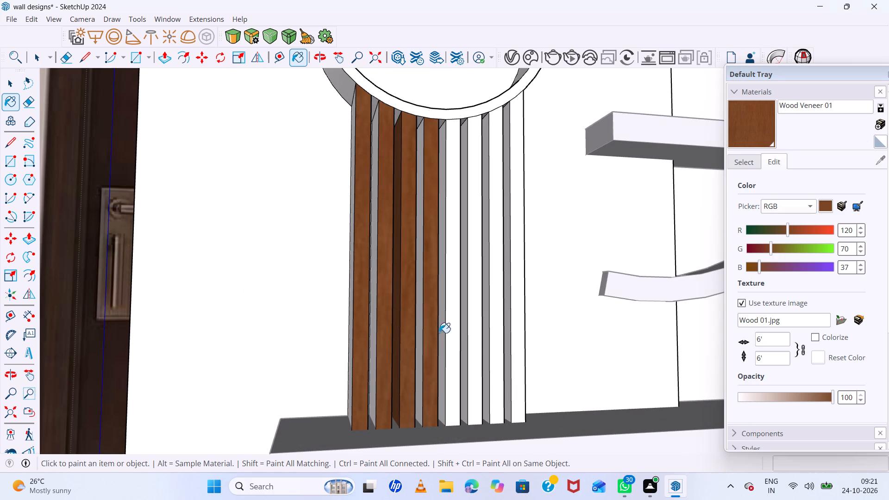
double_click(456, 333)
click(477, 332)
click(489, 329)
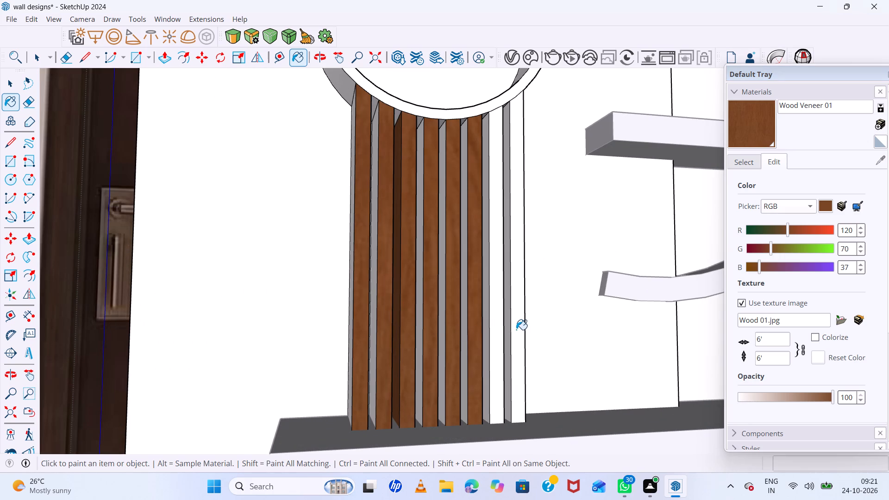
click(492, 328)
click(519, 325)
Paint the side faces away from the shelves on the fourth to eighth lower flutes with Wood Veneer 01.
scroll(518, 325, up, 11)
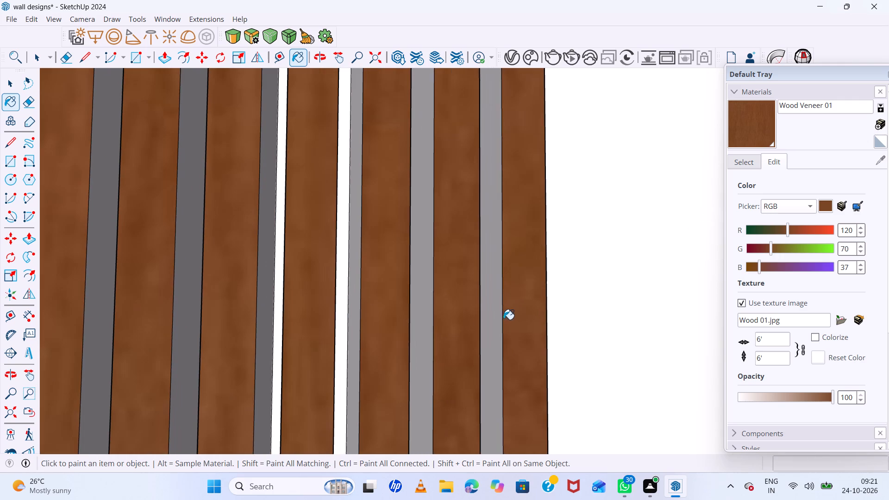
click(497, 316)
click(419, 310)
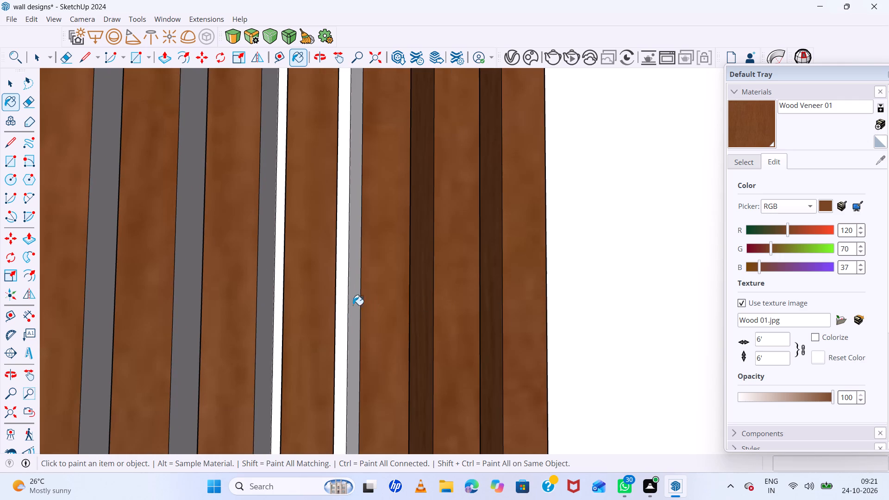
click(351, 303)
middle_drag(313, 298, 366, 297)
scroll(336, 291, up, 3)
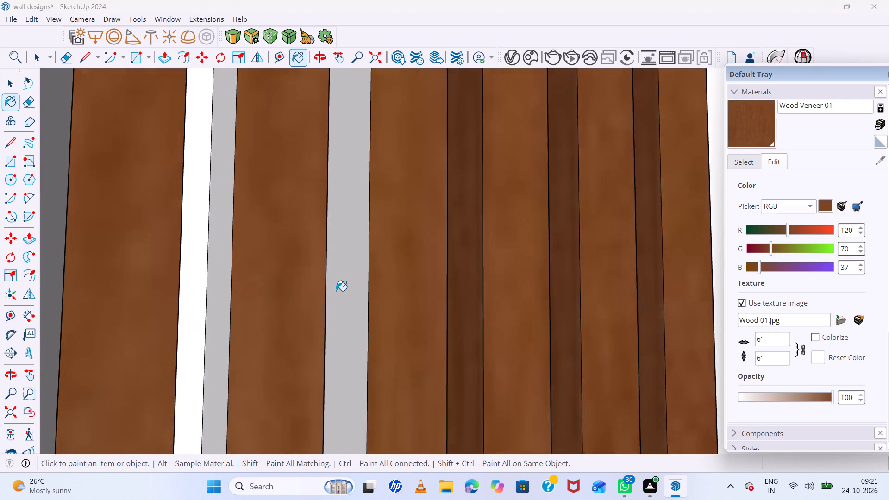
scroll(336, 291, up, 3)
click(336, 289)
middle_drag(193, 272, 226, 269)
middle_click(226, 269)
click(207, 267)
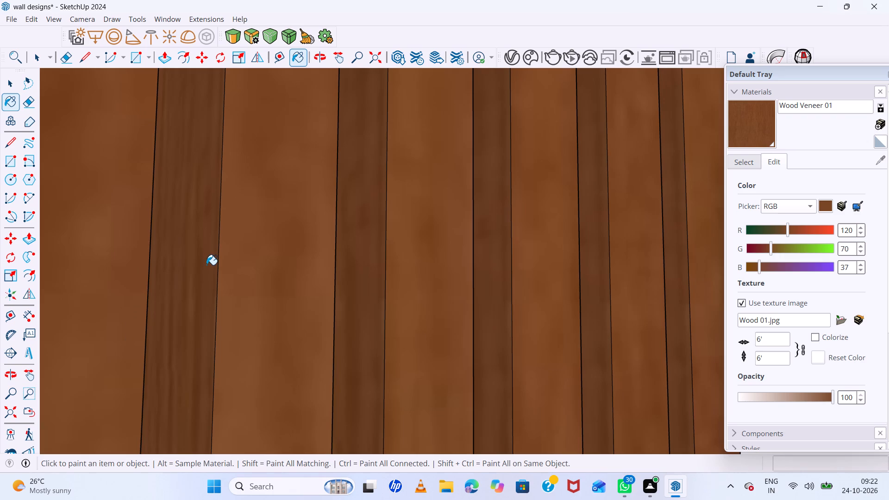
Paint the sides away from the shelves on the first two lower flutes, including the column's outer side, with Wood Veneer 01.
scroll(207, 265, down, 5)
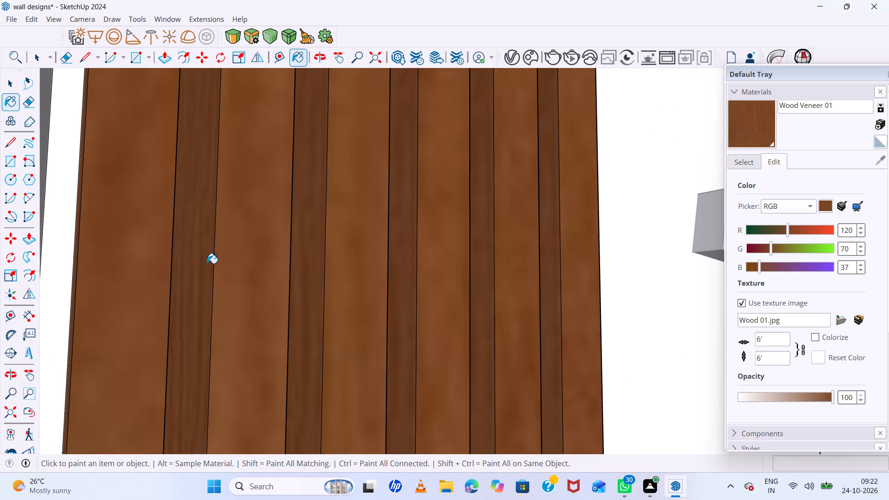
scroll(207, 263, down, 6)
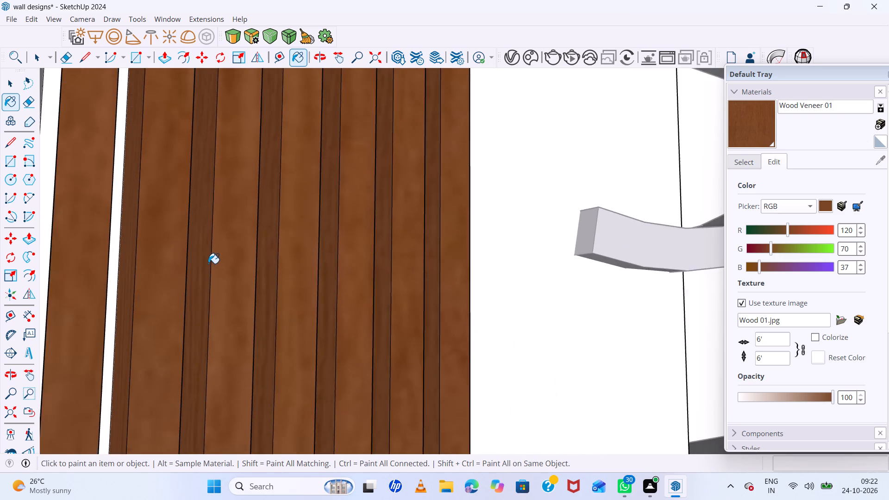
scroll(208, 263, down, 8)
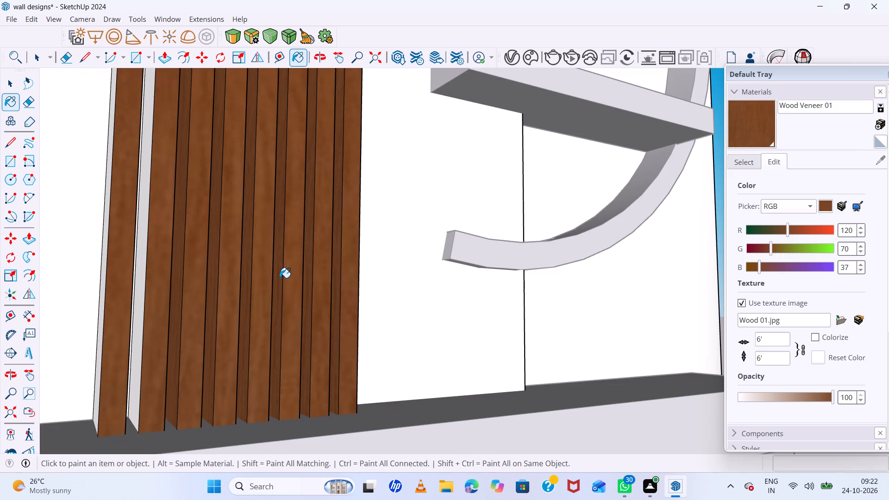
scroll(280, 278, down, 6)
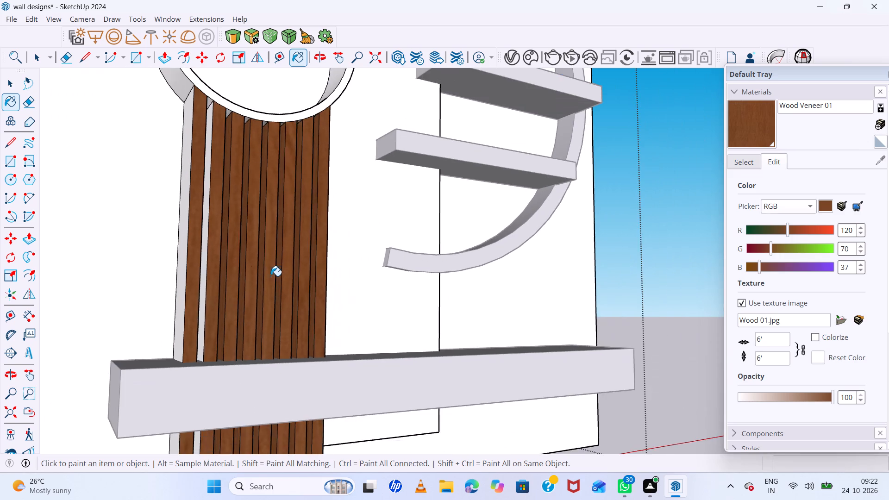
scroll(203, 267, up, 11)
click(209, 261)
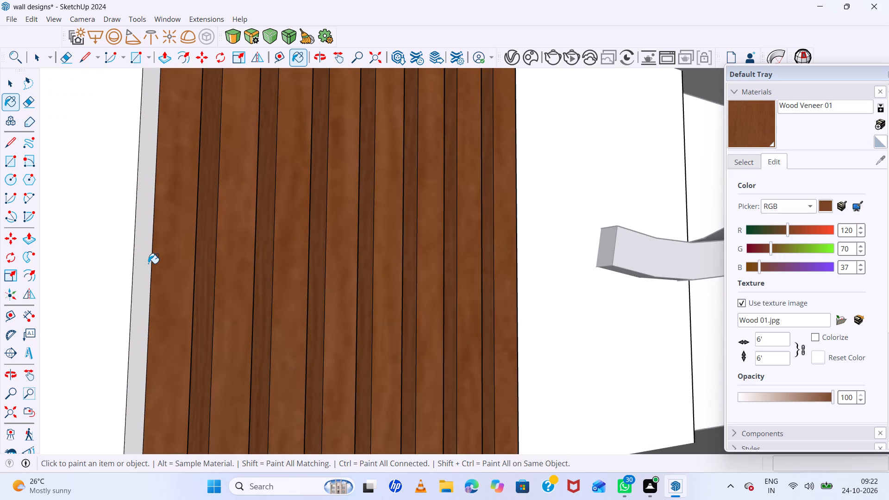
click(148, 263)
Paint the shelf-facing sides of all the lower flutes, including the lower column's outer side, with Wood Veneer 01.
scroll(152, 262, down, 19)
middle_drag(246, 285, 80, 286)
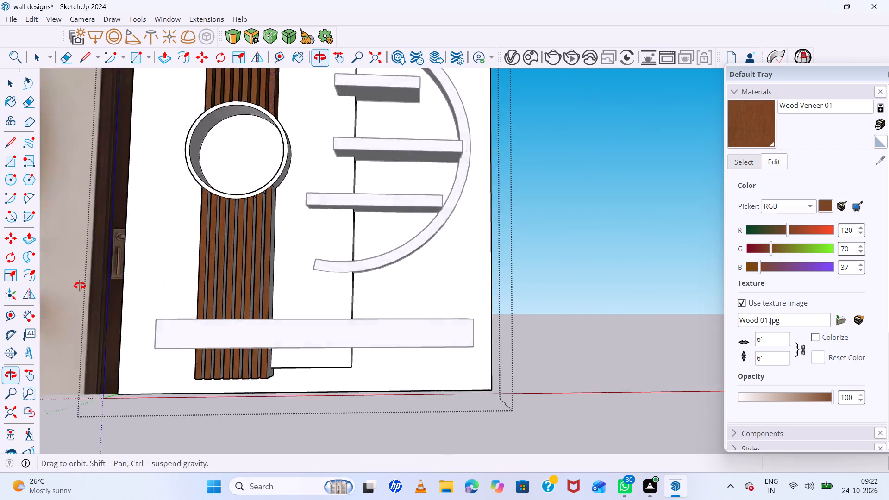
middle_drag(80, 286, 0, 286)
scroll(278, 276, up, 6)
scroll(358, 273, up, 5)
double_click(344, 269)
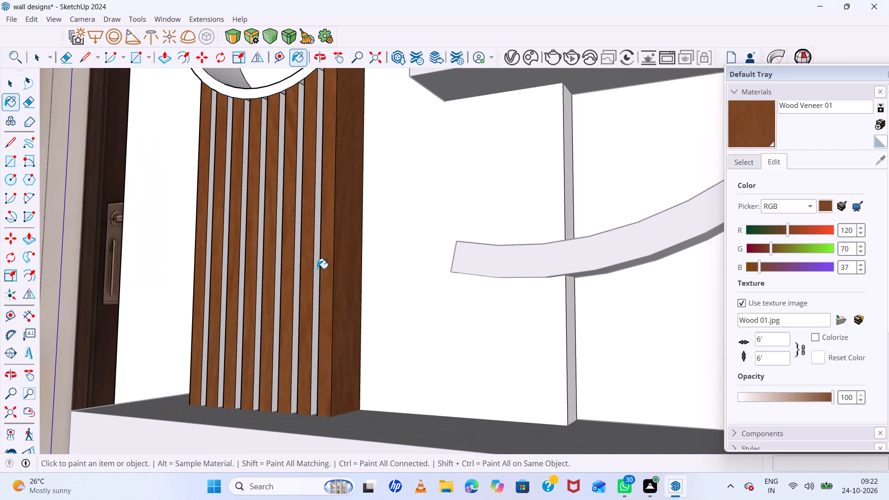
scroll(317, 269, up, 10)
click(316, 267)
click(263, 260)
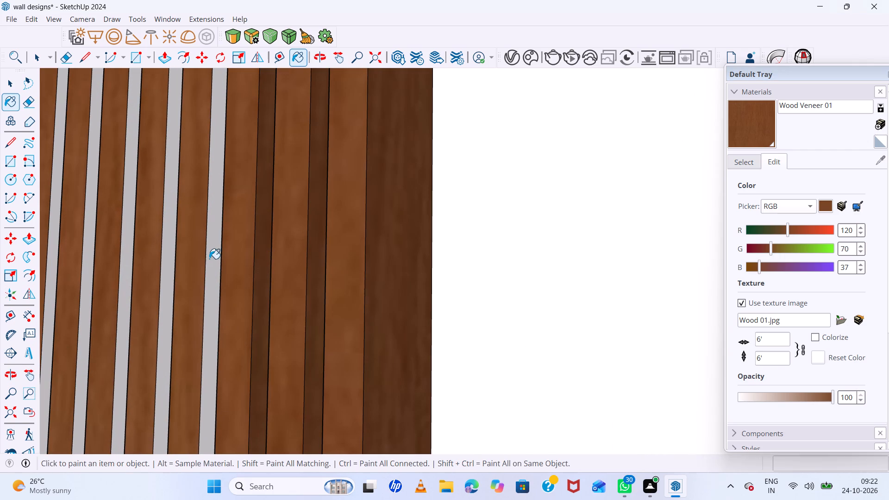
click(209, 259)
click(165, 258)
scroll(250, 258, down, 6)
scroll(178, 260, up, 3)
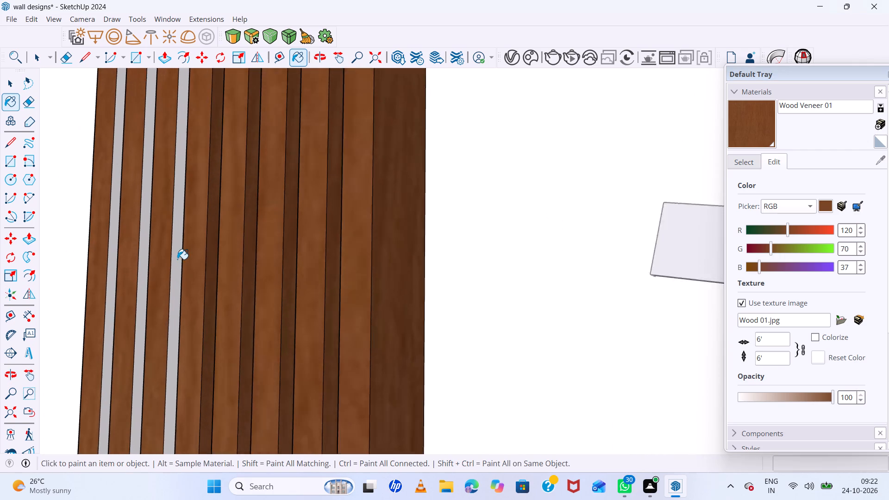
scroll(177, 259, up, 2)
click(177, 257)
click(132, 263)
click(95, 258)
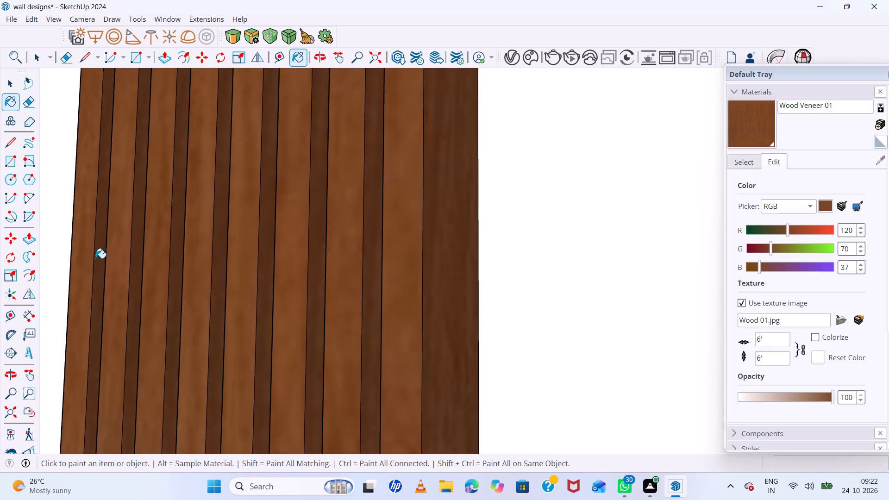
Paint the bottom end faces of the four lower flutes nearest the shelves with Wood Veneer 01.
scroll(201, 240, down, 13)
scroll(269, 247, down, 4)
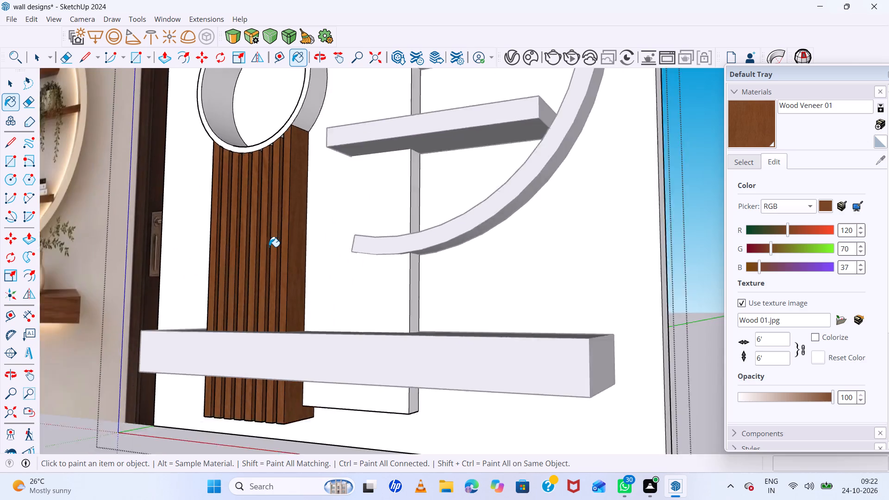
scroll(269, 247, down, 13)
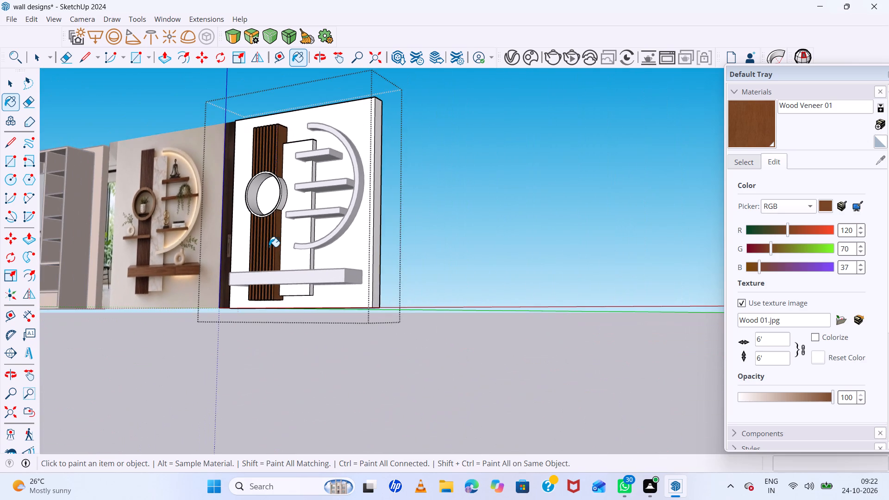
scroll(270, 248, down, 5)
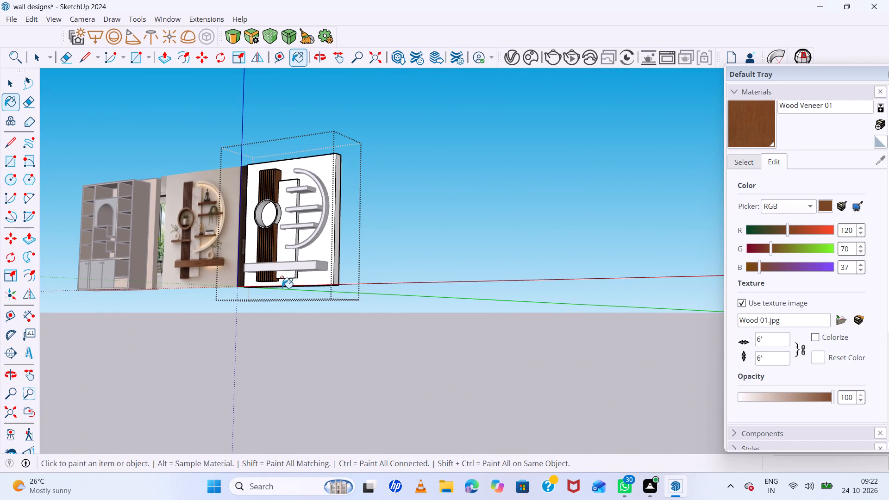
middle_drag(279, 275, 284, 239)
scroll(284, 262, up, 17)
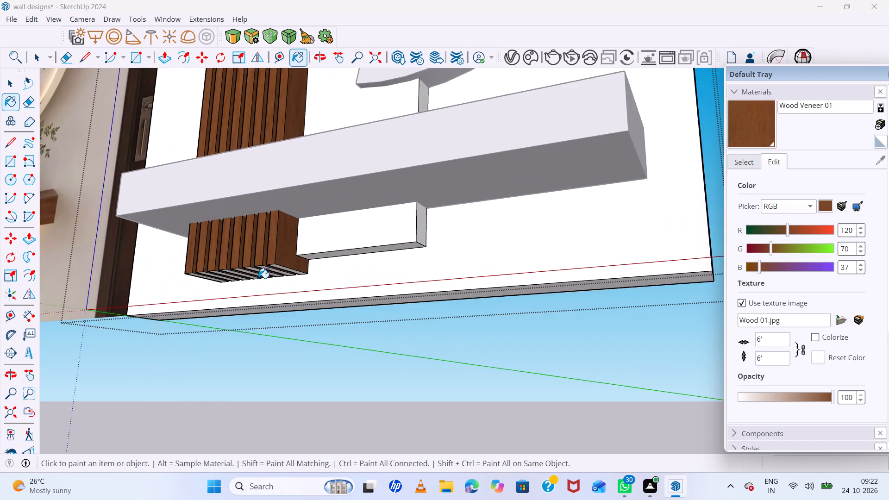
scroll(258, 278, up, 5)
middle_drag(277, 278, 283, 236)
middle_click(283, 233)
scroll(286, 229, up, 6)
click(309, 218)
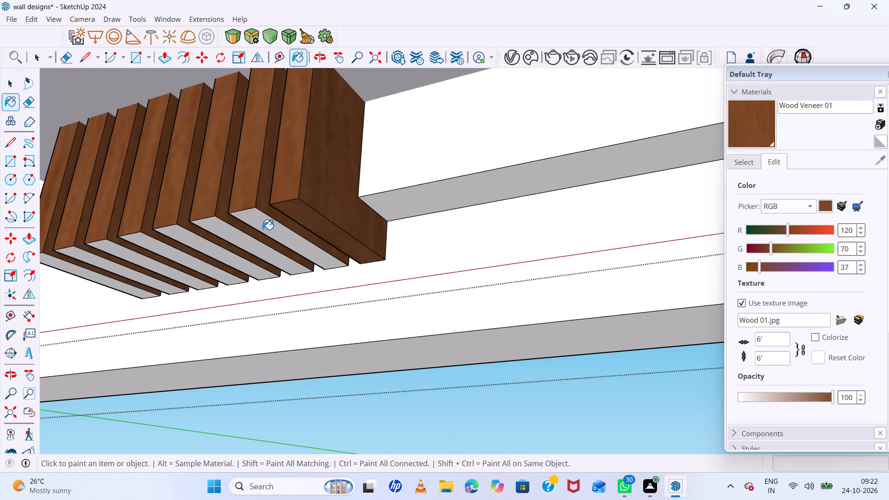
click(263, 230)
click(221, 237)
click(176, 242)
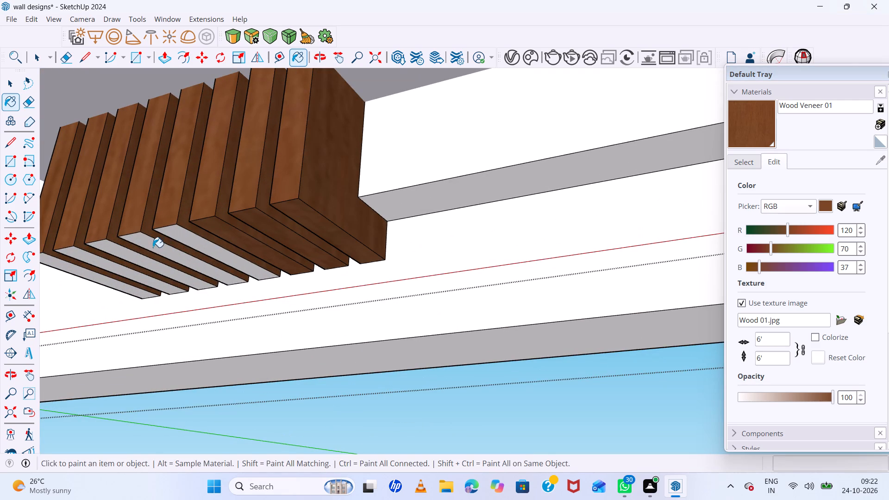
click(179, 237)
Paint the bottom end faces of the remaining four lower flutes with Wood Veneer 01.
scroll(179, 237, down, 5)
scroll(136, 247, up, 2)
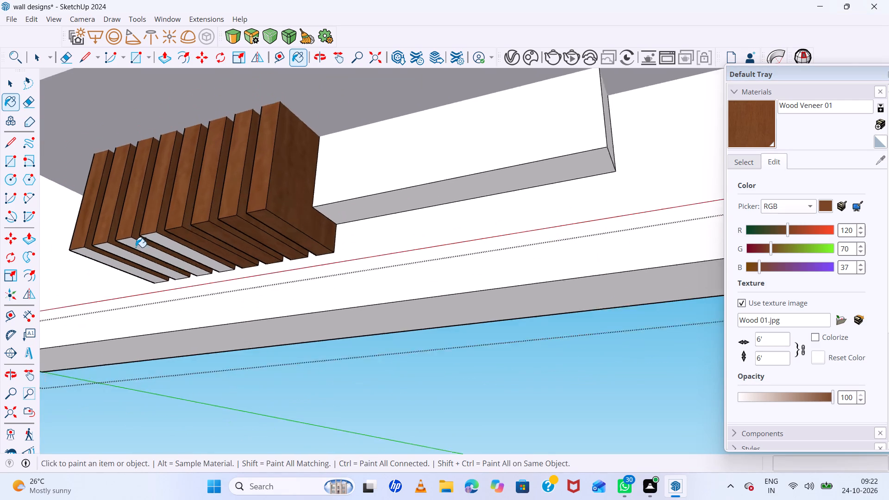
scroll(136, 247, up, 3)
scroll(175, 236, up, 6)
double_click(175, 236)
click(113, 256)
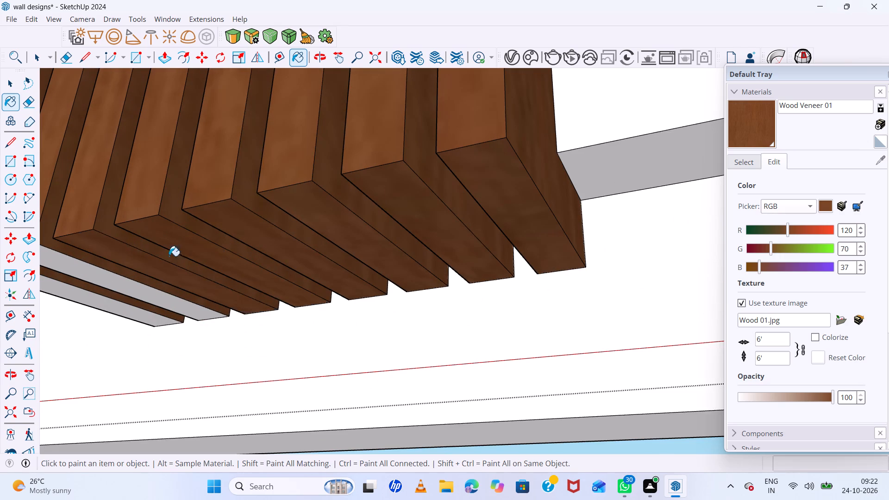
scroll(221, 262, down, 6)
scroll(113, 255, up, 6)
click(120, 259)
click(82, 280)
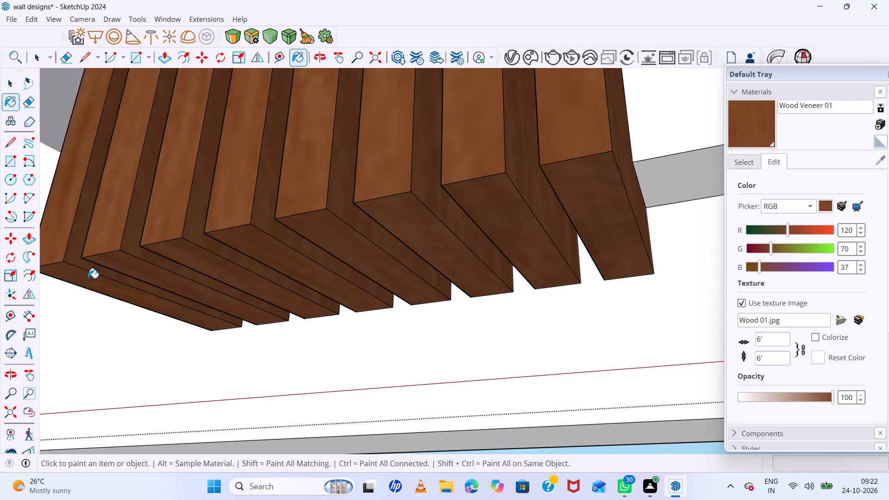
Examine the circular ring's finish in the reference image and compare it with the modelled column and ring.
scroll(136, 277, down, 12)
scroll(255, 270, down, 11)
middle_drag(258, 273, 300, 392)
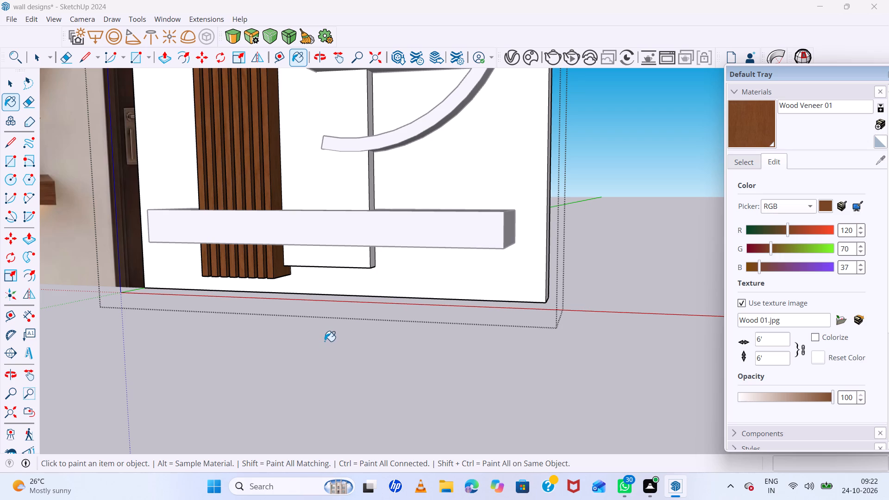
scroll(325, 341, down, 3)
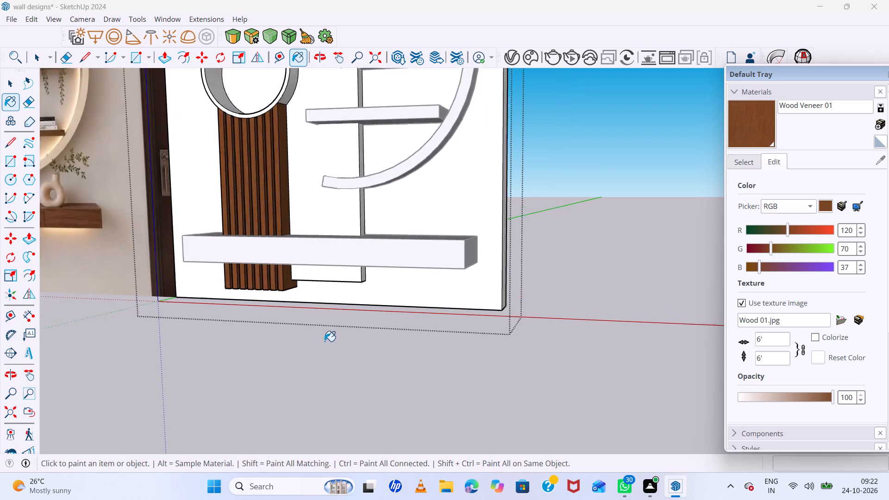
scroll(325, 341, down, 13)
middle_drag(330, 339, 353, 369)
scroll(190, 278, up, 12)
scroll(535, 275, down, 6)
middle_drag(535, 277, 535, 278)
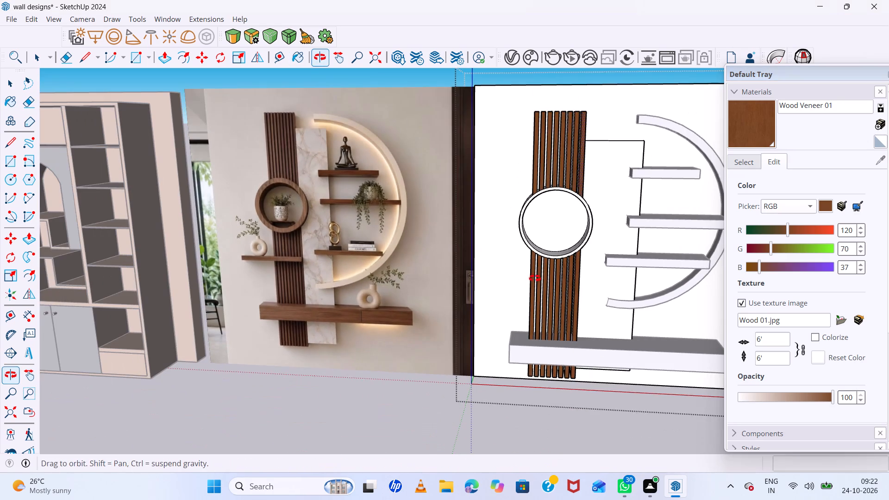
middle_drag(535, 278, 534, 283)
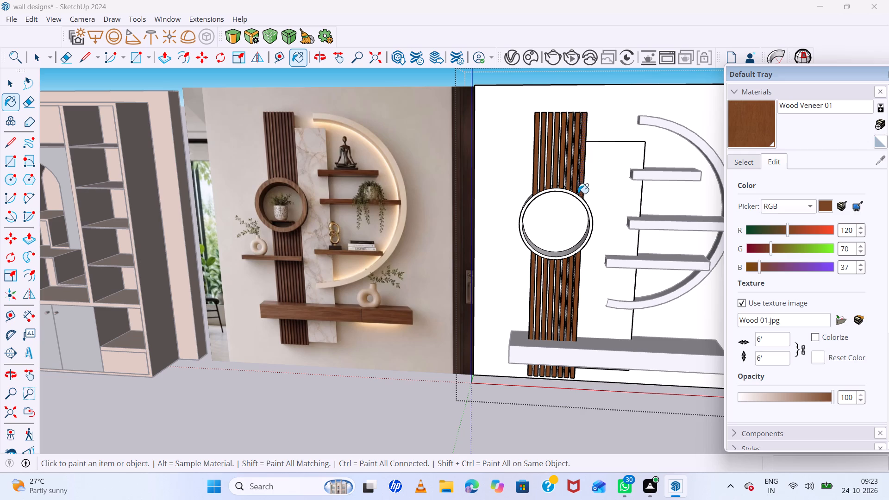
scroll(410, 273, down, 5)
scroll(548, 233, up, 12)
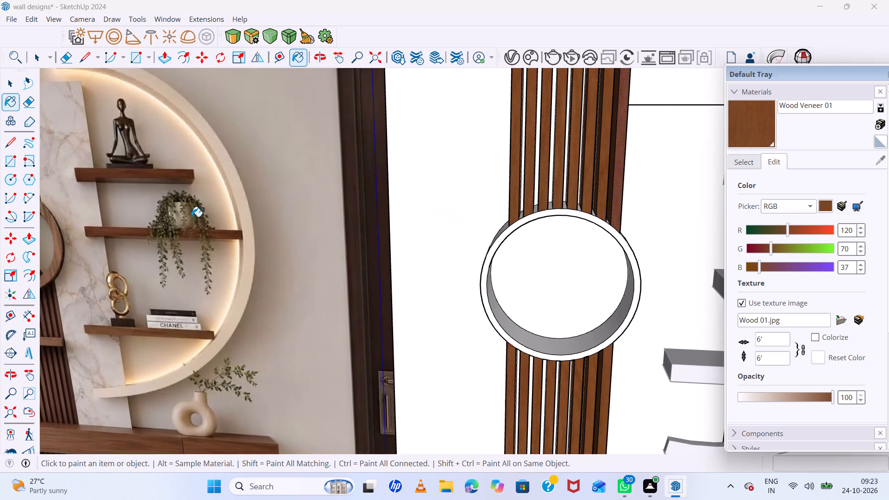
scroll(493, 211, down, 6)
scroll(138, 178, up, 6)
scroll(215, 207, up, 5)
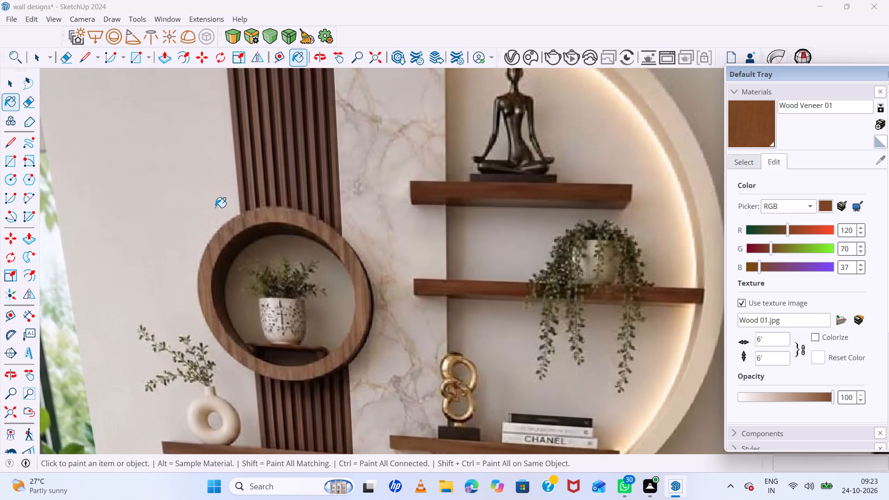
middle_drag(219, 229, 219, 240)
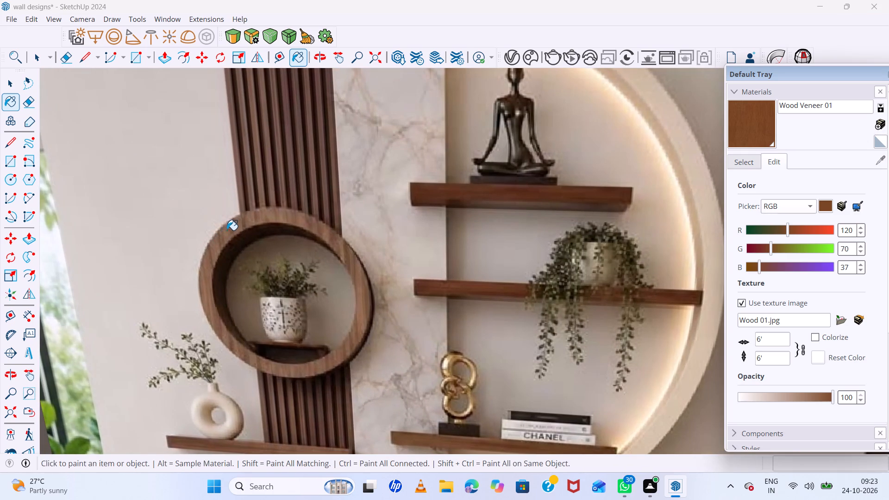
scroll(248, 236, down, 10)
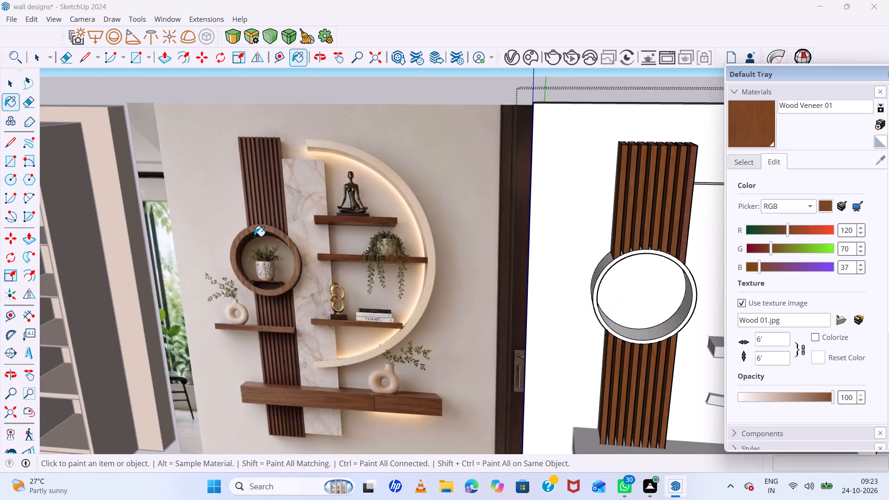
Paint the circular ring's front face and its outer surface on both sides of the column with Wood Veneer 01.
scroll(255, 236, down, 5)
scroll(478, 249, up, 13)
middle_drag(543, 267, 482, 282)
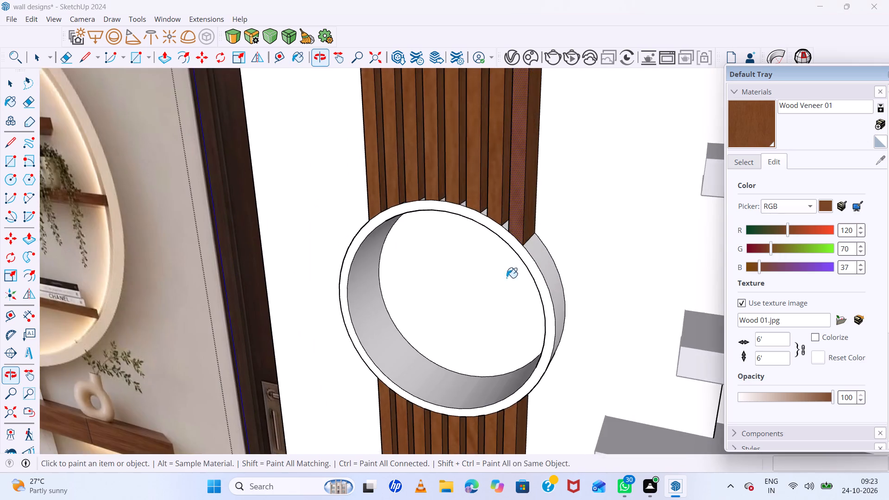
scroll(533, 277, up, 7)
click(538, 271)
click(562, 259)
scroll(460, 264, down, 7)
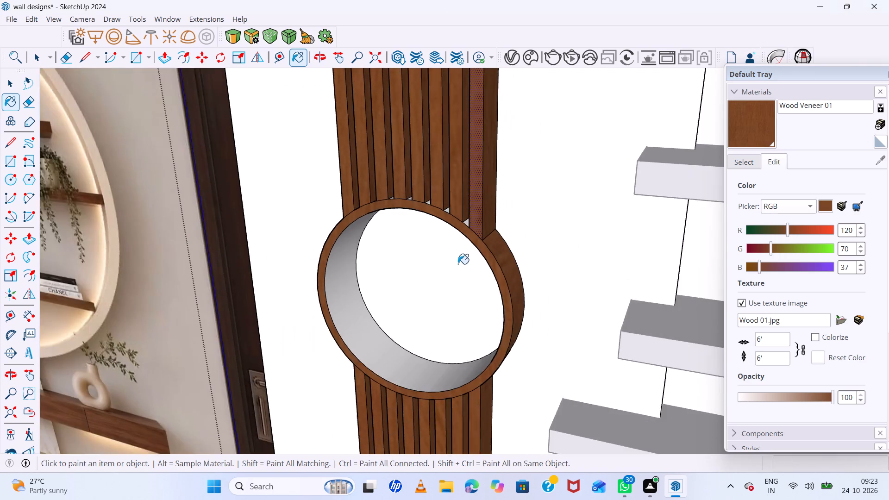
scroll(310, 246, up, 4)
middle_drag(313, 245, 626, 280)
middle_click(630, 280)
scroll(375, 252, up, 5)
click(326, 250)
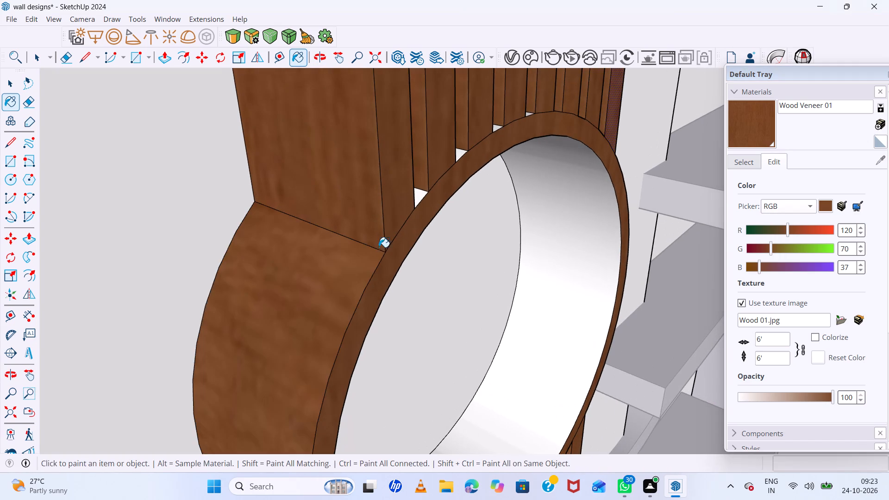
Paint the ring's outer surface in the upper flute gaps, except the gap nearest the shelves, with Wood Veneer 01.
scroll(398, 226, up, 8)
scroll(302, 250, down, 12)
middle_drag(374, 268, 319, 285)
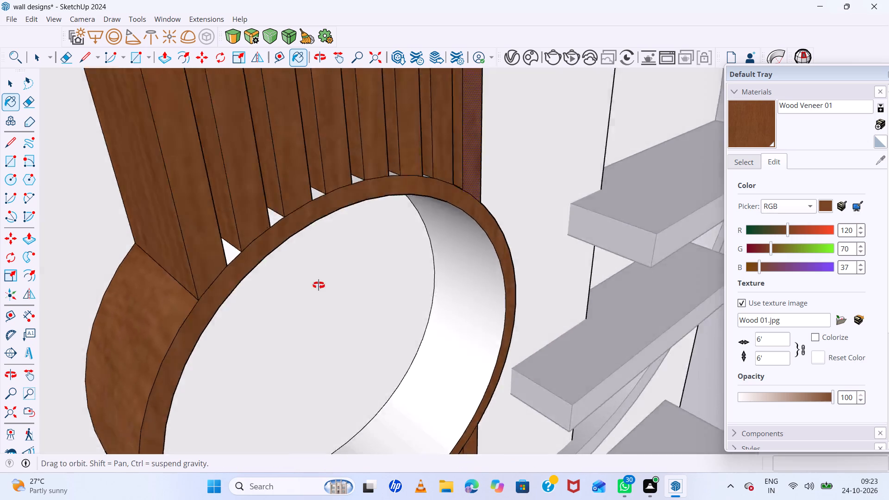
middle_drag(319, 285, 295, 292)
scroll(294, 253, up, 7)
double_click(249, 125)
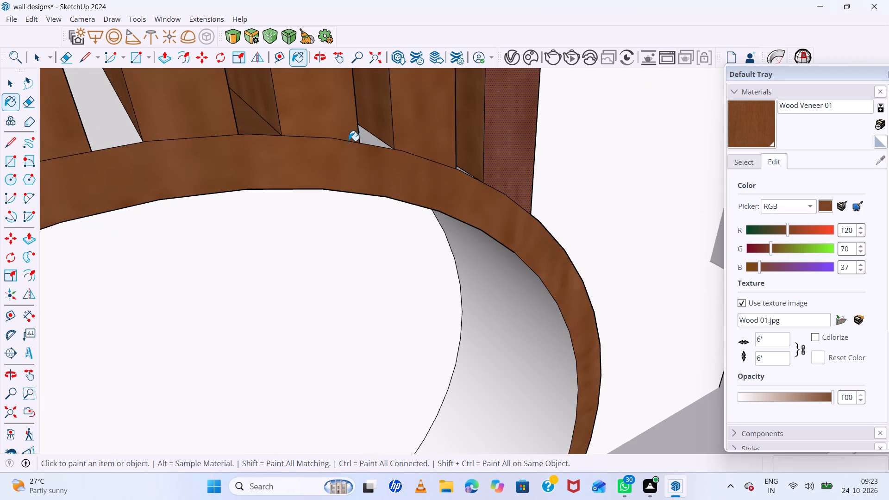
double_click(370, 138)
click(122, 134)
scroll(301, 158, down, 6)
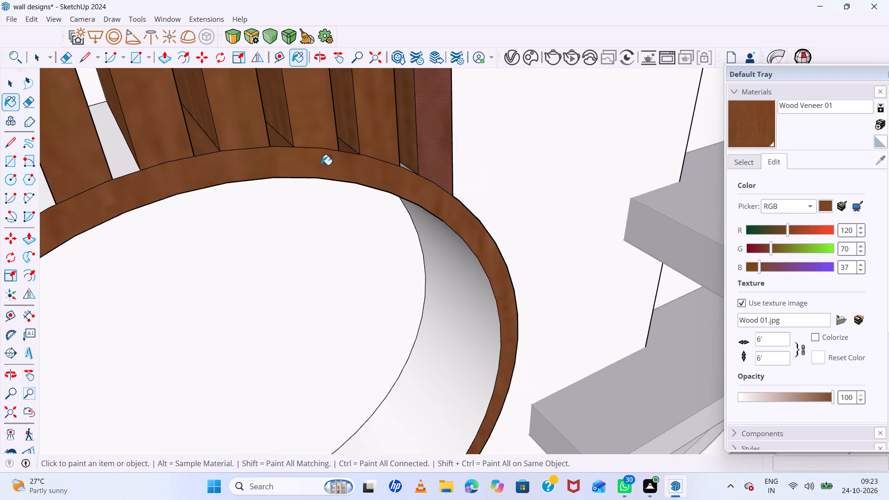
scroll(115, 163, up, 5)
double_click(128, 156)
scroll(298, 184, down, 11)
scroll(177, 187, up, 6)
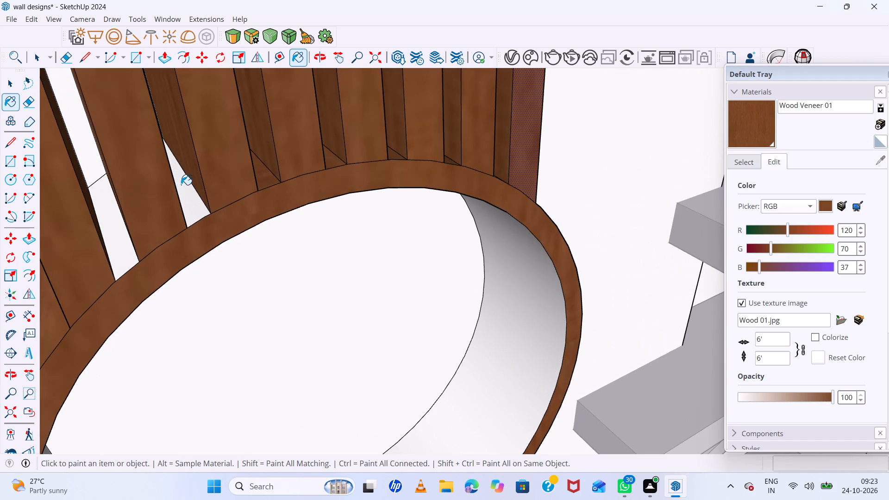
double_click(182, 185)
double_click(113, 224)
Paint the ring's outer surface in the upper flute gap nearest the shelves with Wood Veneer 01.
scroll(248, 240, down, 6)
scroll(297, 241, down, 3)
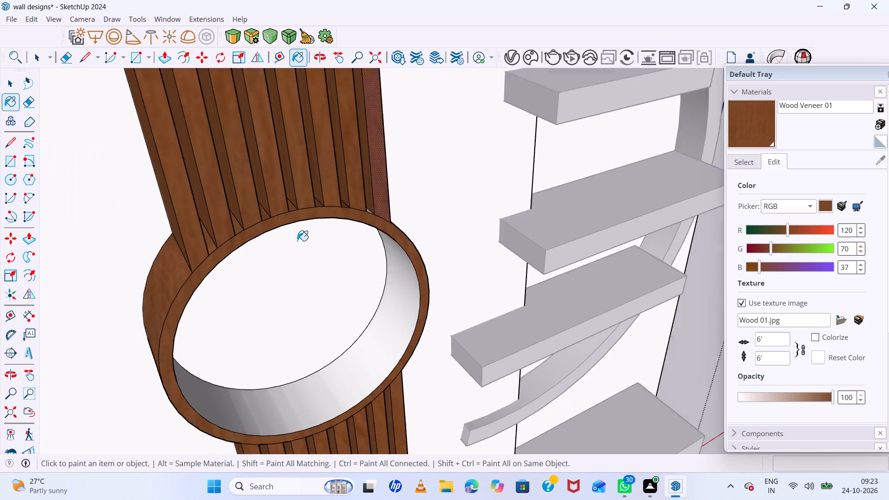
scroll(297, 241, down, 3)
scroll(358, 231, up, 1)
middle_drag(339, 231, 226, 227)
scroll(290, 213, up, 12)
click(281, 145)
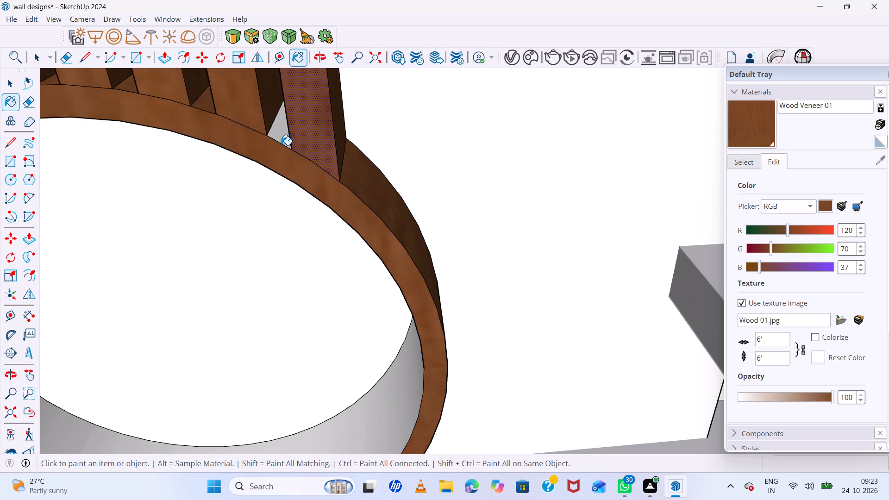
click(279, 139)
scroll(282, 154, down, 19)
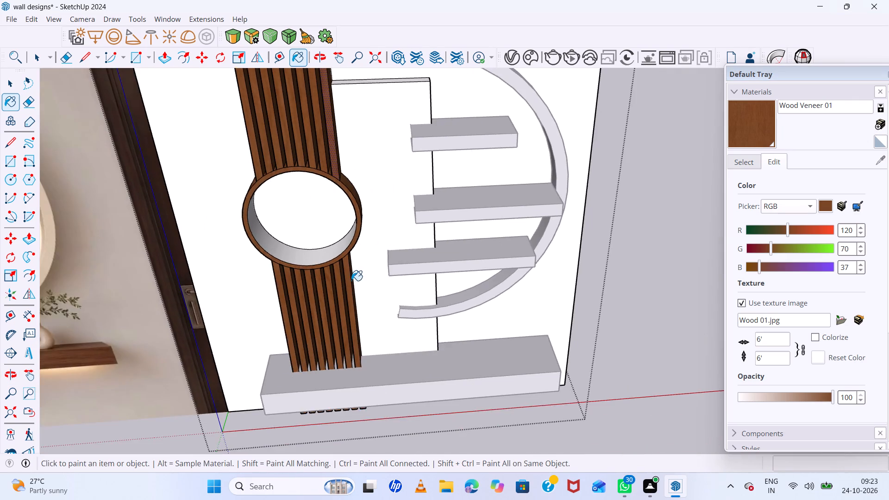
Paint the ring's outer surface in all the gaps between the lower flutes with Wood Veneer 01.
middle_drag(351, 280, 356, 188)
scroll(314, 258, up, 13)
middle_drag(300, 267, 326, 200)
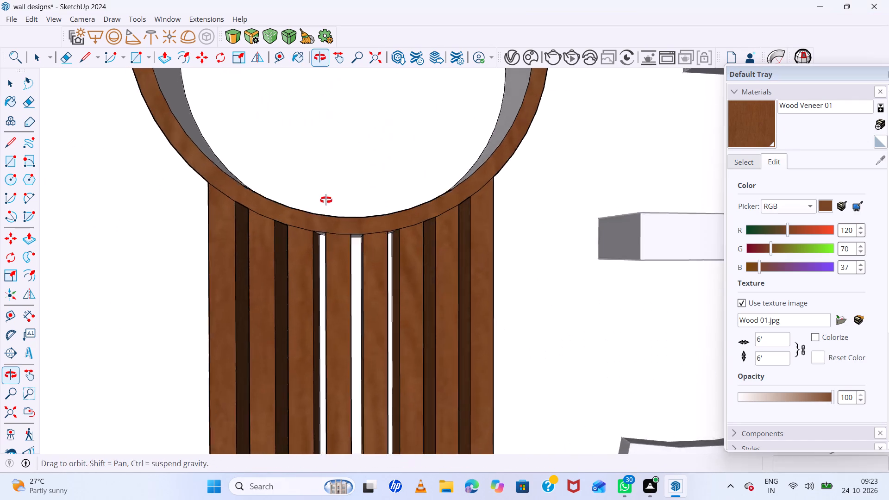
middle_drag(326, 200, 349, 151)
scroll(278, 150, up, 7)
double_click(276, 143)
double_click(342, 176)
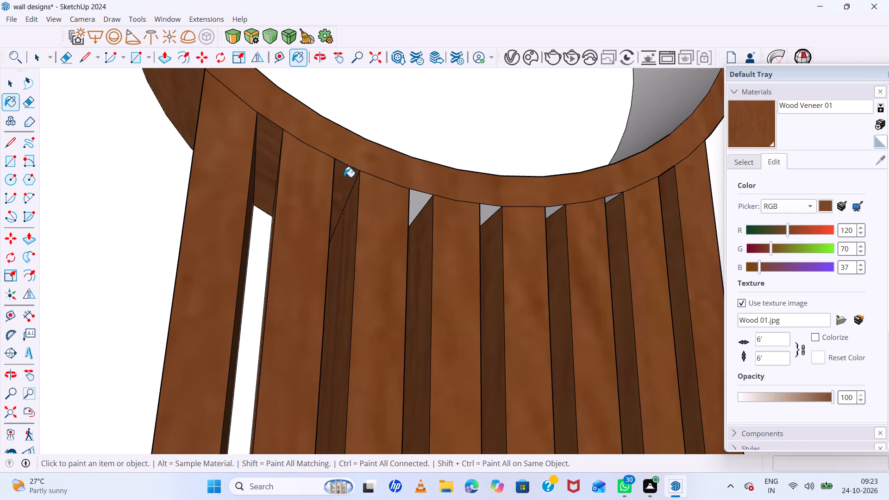
click(417, 205)
scroll(336, 213, down, 5)
middle_drag(315, 225, 219, 218)
scroll(337, 217, up, 6)
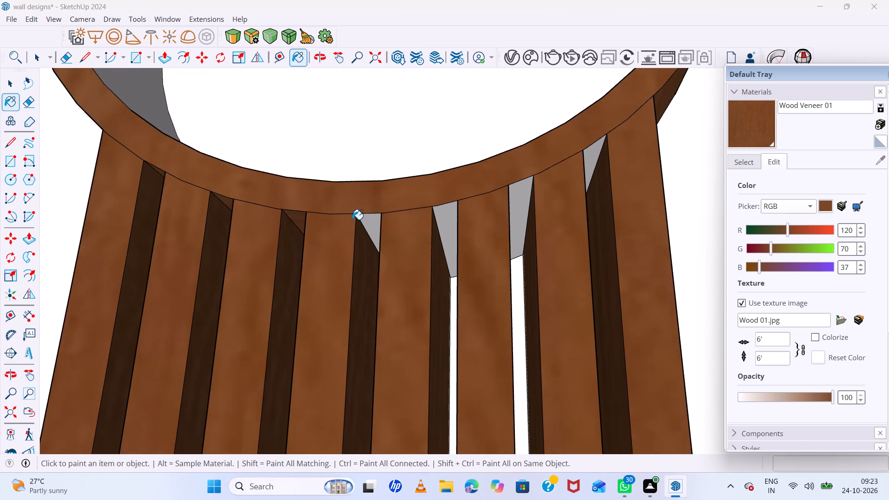
double_click(365, 222)
double_click(442, 218)
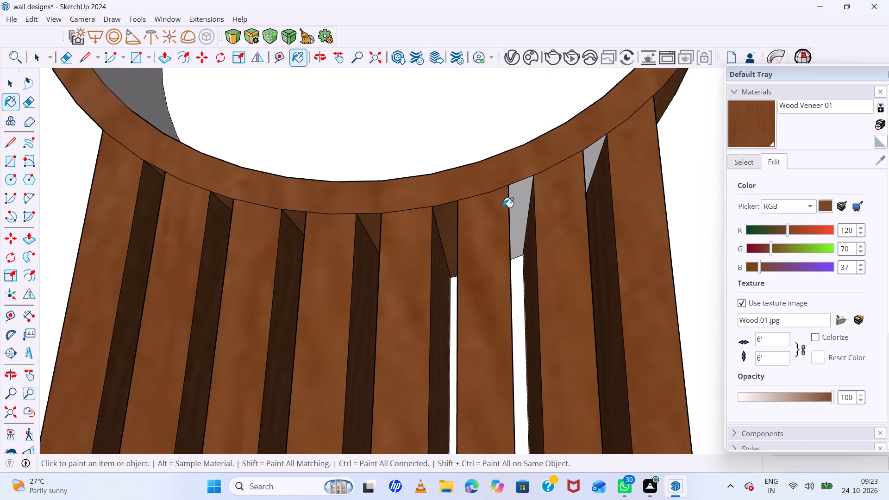
click(515, 200)
click(596, 157)
scroll(508, 180, down, 6)
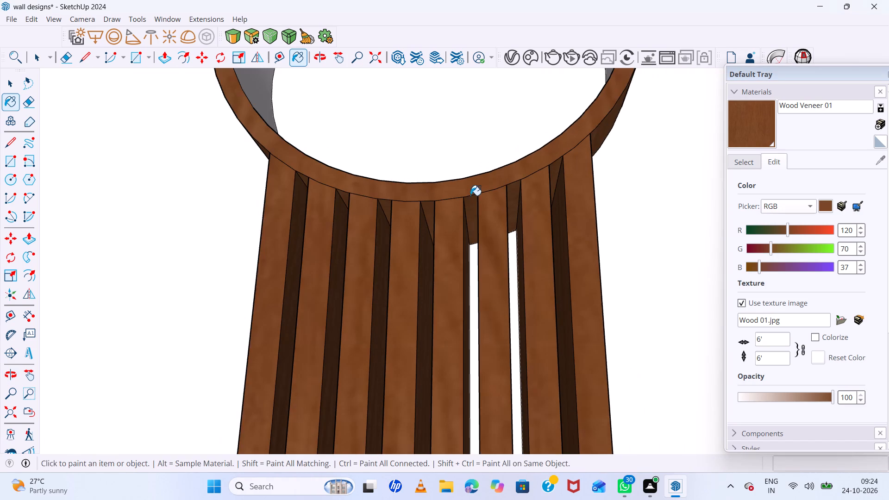
Paint the ring's inner surface with Wood Veneer 01.
middle_drag(468, 242, 469, 332)
scroll(425, 195, up, 5)
middle_drag(421, 198, 421, 258)
click(419, 235)
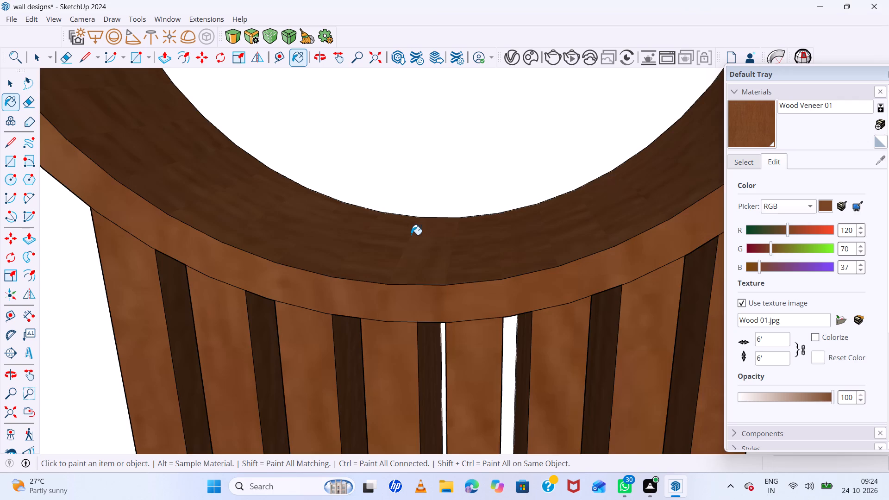
scroll(396, 235, down, 20)
scroll(396, 235, down, 9)
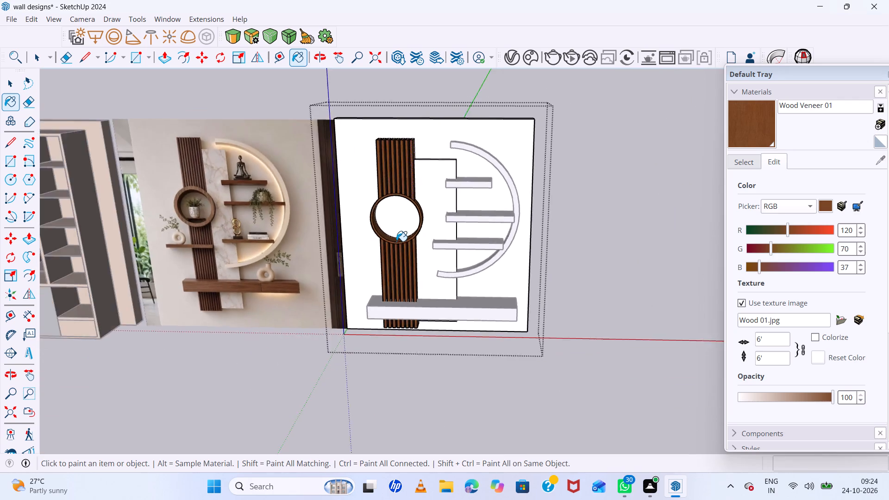
Leave the column group and paint every face of the top shelf with Wood Veneer 01.
middle_drag(396, 241, 439, 311)
scroll(494, 187, up, 8)
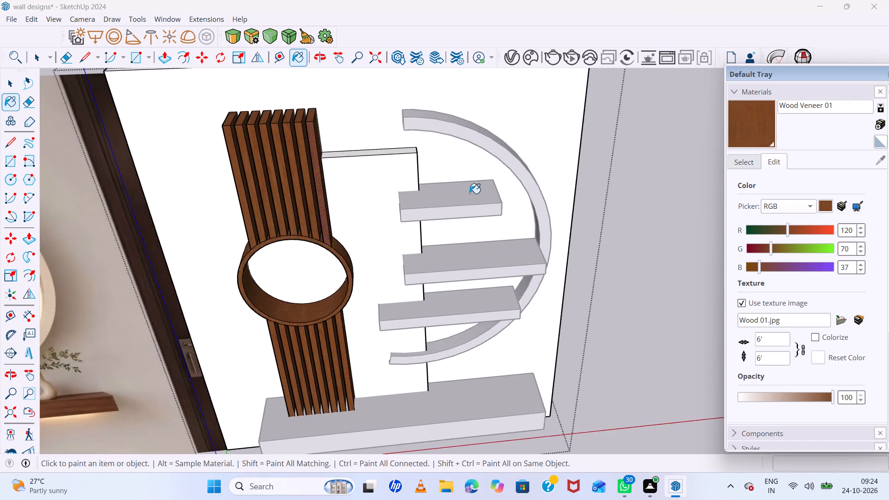
scroll(470, 194, up, 3)
scroll(481, 206, down, 11)
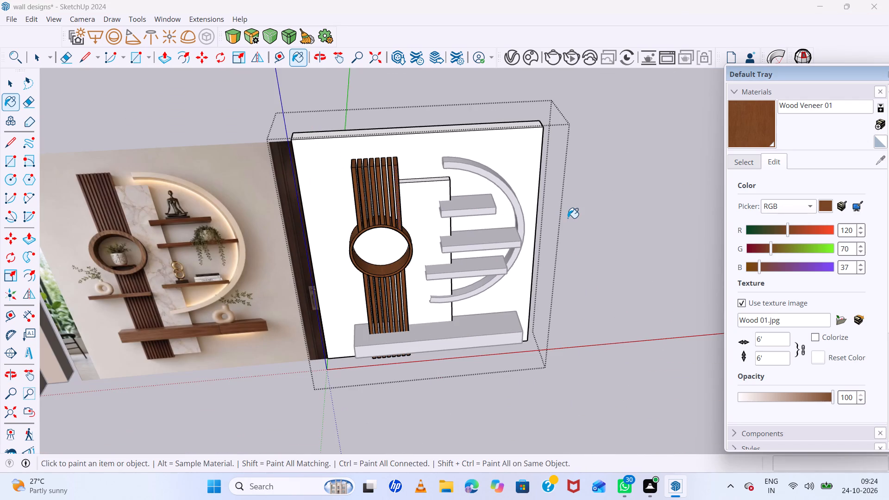
key(space)
double_click(578, 221)
scroll(479, 212, up, 6)
click(471, 209)
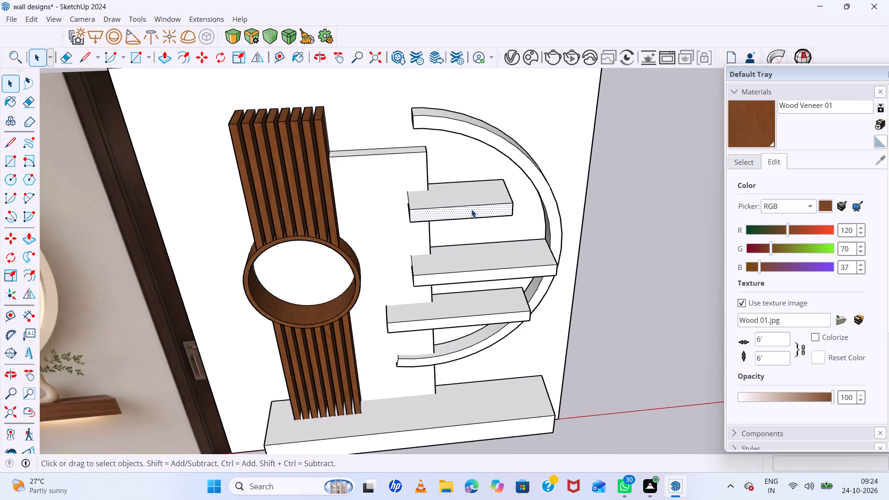
triple_click(471, 209)
double_click(471, 209)
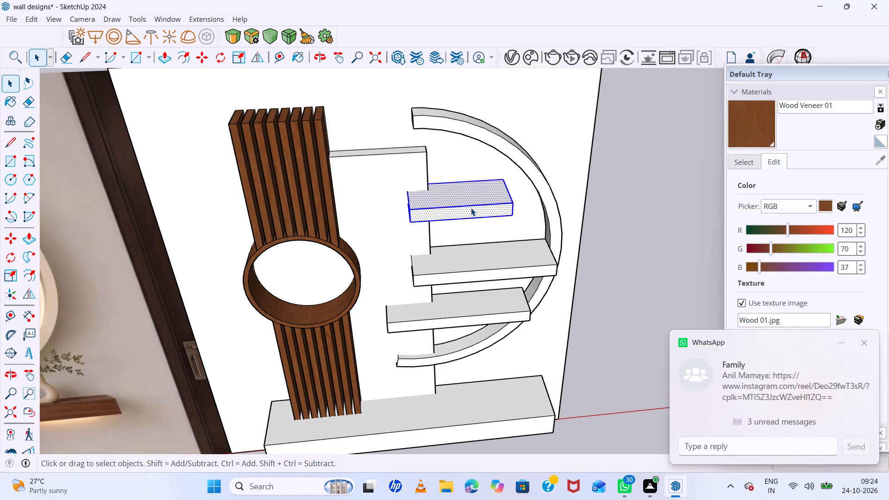
click(865, 341)
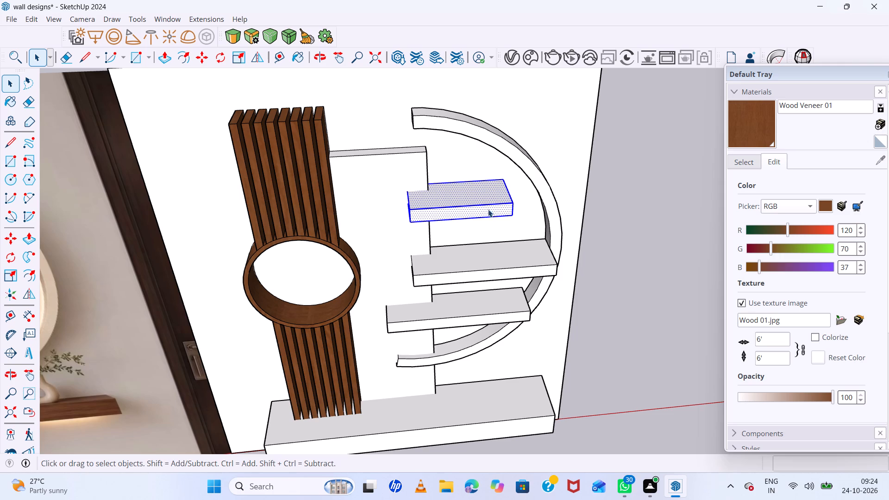
click(740, 120)
scroll(453, 192, up, 5)
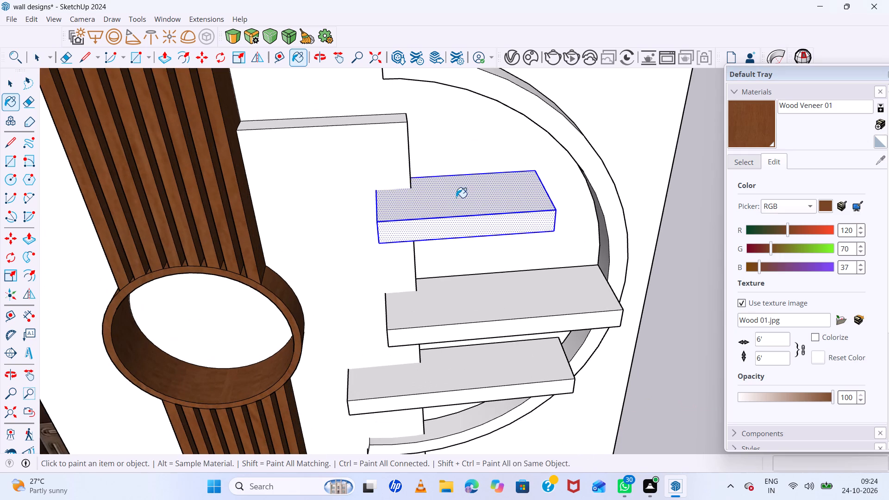
double_click(456, 198)
Paint the middle shelf's top, front, ring-side end and underside with Wood Veneer 01.
scroll(420, 219, up, 5)
middle_drag(433, 225, 471, 79)
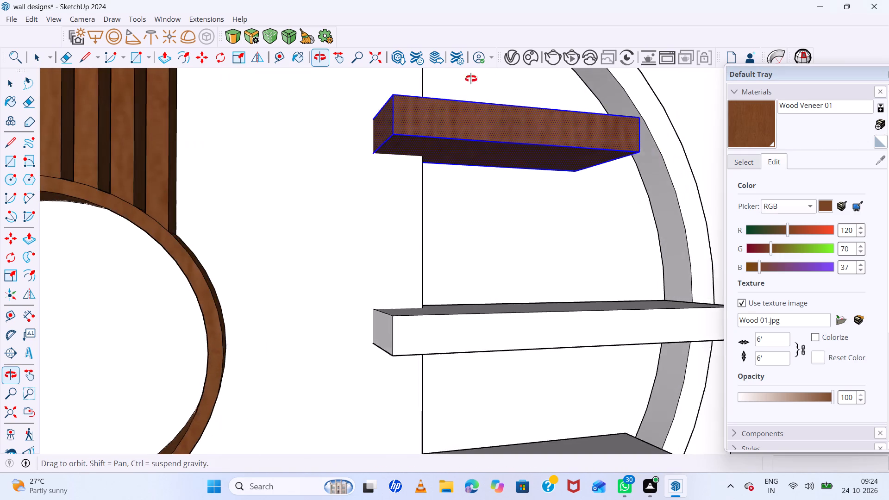
middle_drag(471, 79, 466, 79)
middle_click(466, 79)
scroll(401, 257, up, 5)
scroll(365, 243, down, 14)
middle_drag(440, 285, 441, 361)
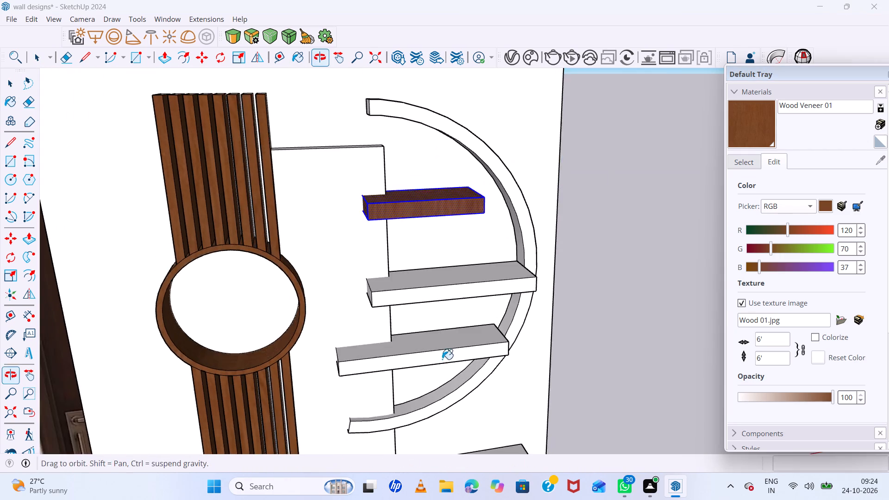
scroll(438, 287, up, 8)
click(432, 275)
click(425, 302)
scroll(355, 312, up, 5)
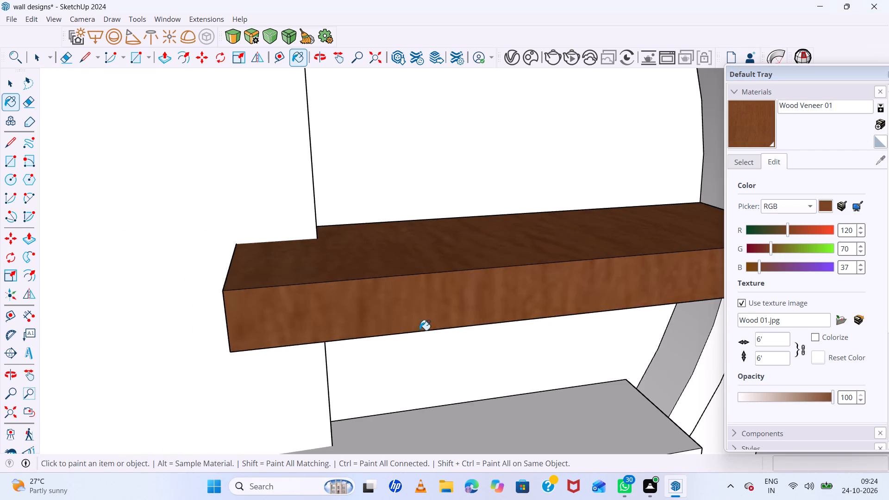
middle_drag(432, 331, 519, 217)
click(334, 173)
click(428, 198)
Paint the lowest of the three shelves with Wood Veneer 01 on its top, front, ring-side end and underside.
scroll(313, 209, down, 7)
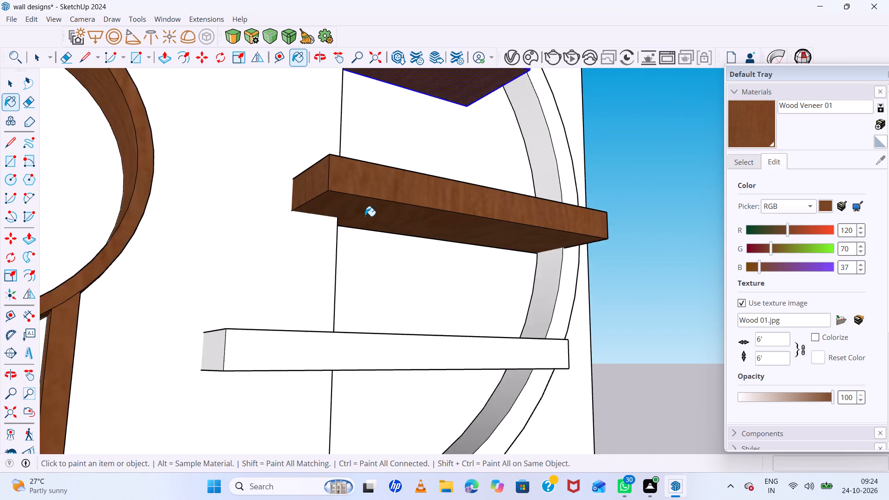
scroll(365, 216, down, 5)
middle_drag(487, 316, 448, 363)
scroll(406, 286, up, 6)
middle_drag(398, 311, 388, 373)
middle_click(388, 373)
click(359, 321)
double_click(374, 352)
middle_drag(333, 389, 538, 316)
middle_click(539, 316)
scroll(308, 349, up, 5)
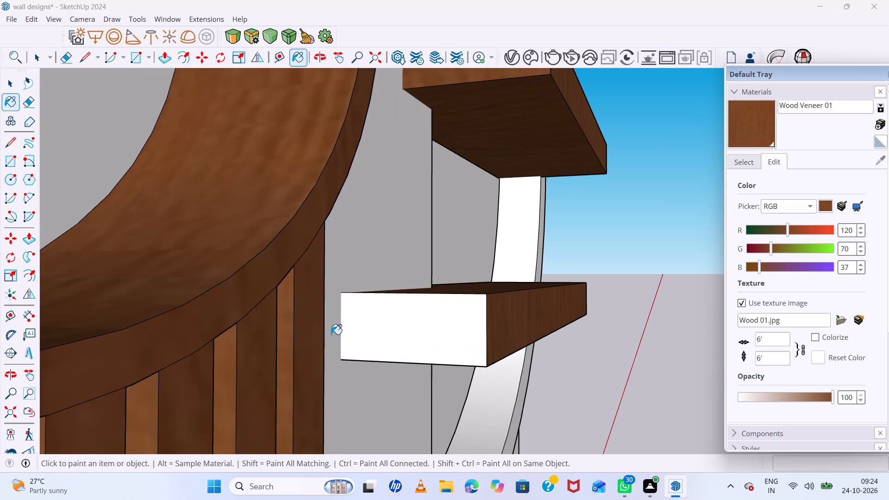
click(385, 329)
middle_drag(550, 339, 481, 201)
click(471, 199)
Paint the arc-side ends of the lowest and middle shelves with Wood Veneer 01.
scroll(358, 209, down, 3)
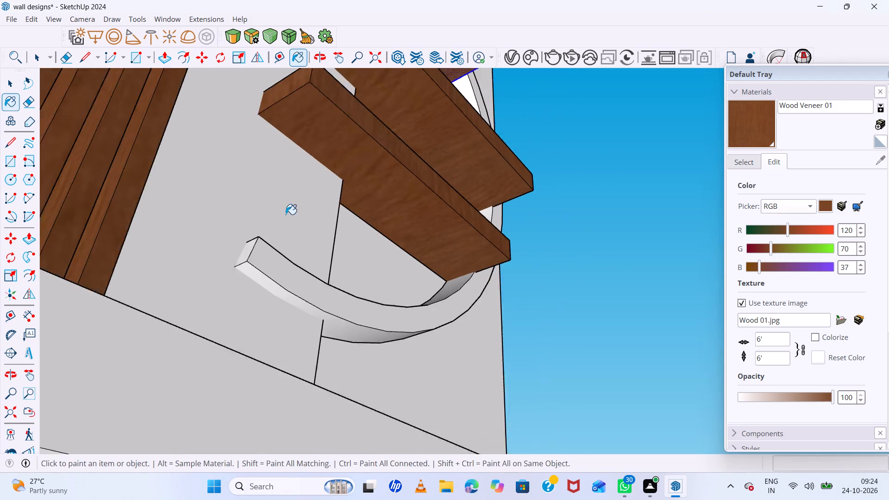
scroll(286, 214, down, 8)
scroll(572, 244, up, 1)
middle_drag(566, 244, 252, 268)
scroll(498, 288, up, 6)
click(384, 245)
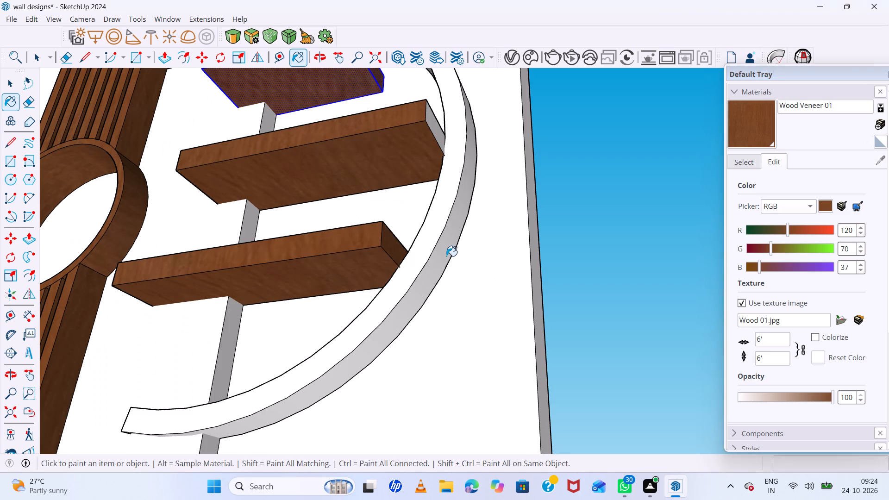
middle_drag(435, 274, 328, 392)
scroll(400, 180, up, 6)
double_click(382, 115)
Clear the selection and compare the painted shelves with the reference image, including its long base shelf.
scroll(520, 194, down, 13)
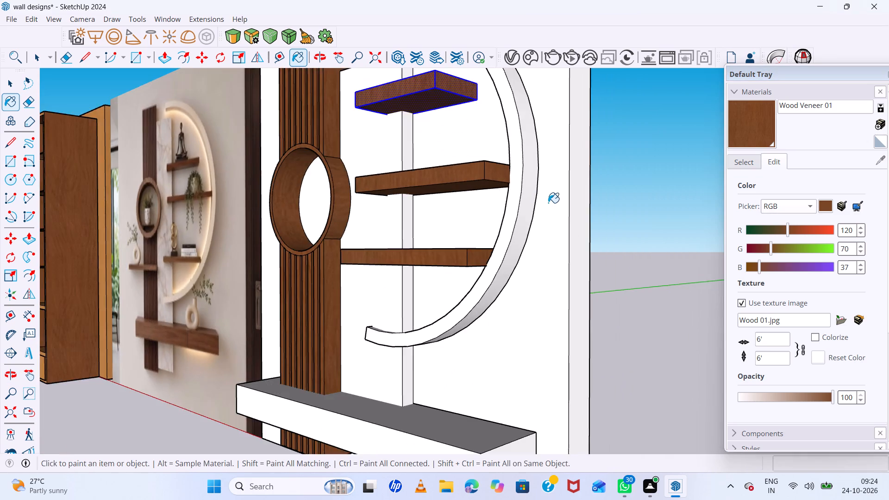
scroll(548, 203, down, 9)
scroll(389, 297, up, 2)
scroll(450, 294, up, 5)
middle_drag(477, 294, 582, 333)
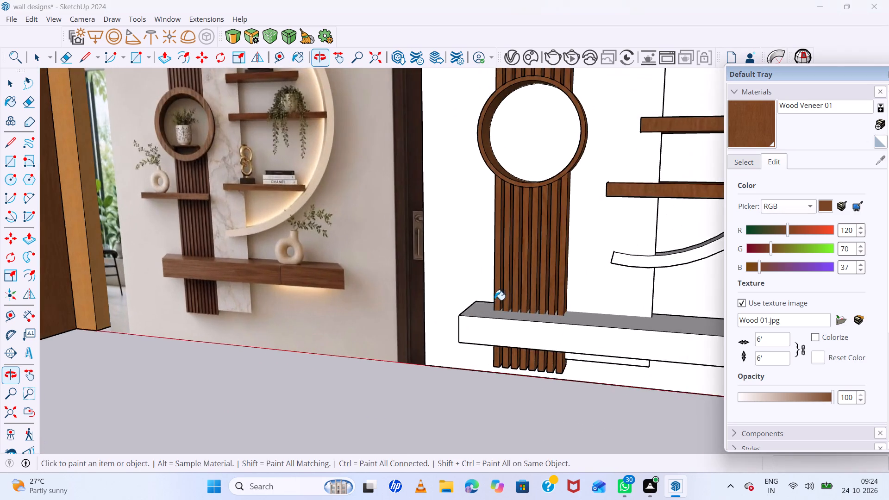
scroll(446, 286, down, 11)
middle_drag(526, 285, 534, 325)
scroll(568, 277, up, 6)
scroll(507, 274, up, 4)
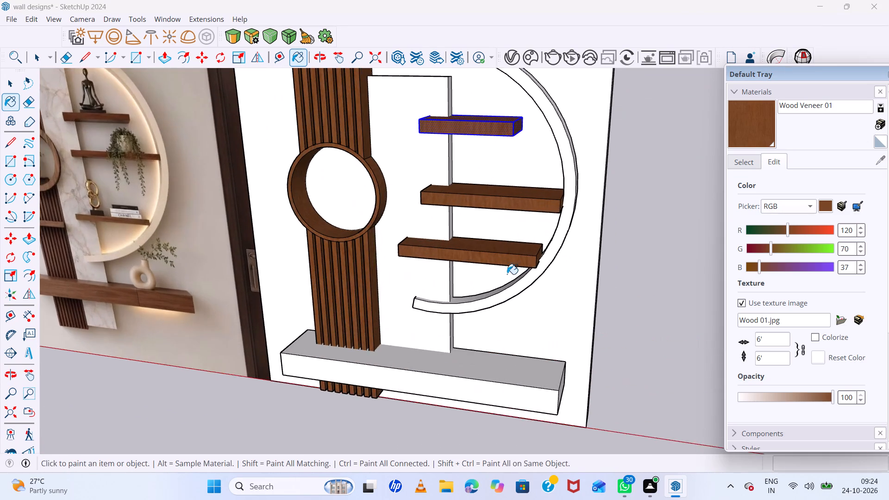
middle_drag(507, 274, 562, 267)
key(space)
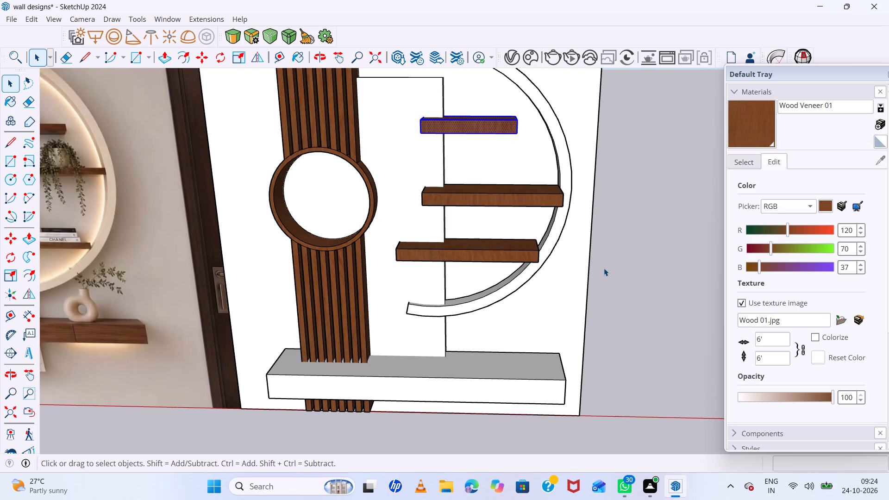
double_click(604, 268)
scroll(602, 266, down, 11)
middle_drag(599, 265, 593, 253)
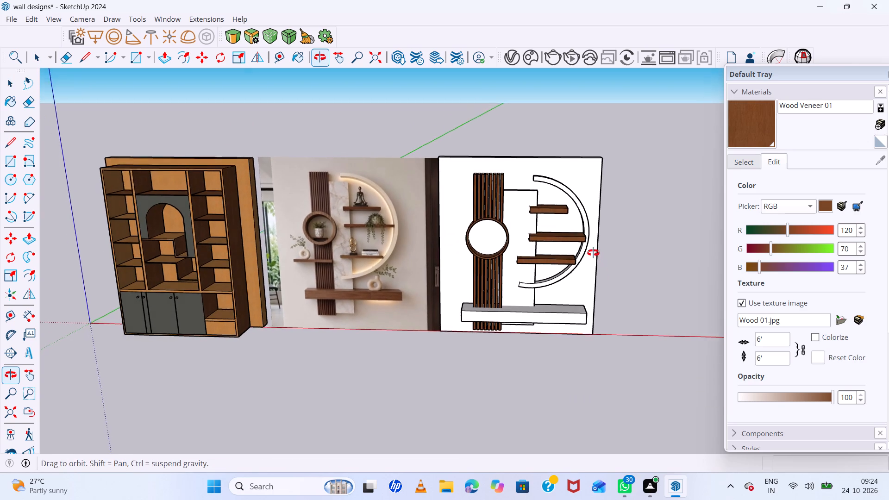
middle_drag(593, 253, 593, 251)
middle_click(593, 251)
scroll(588, 239, up, 6)
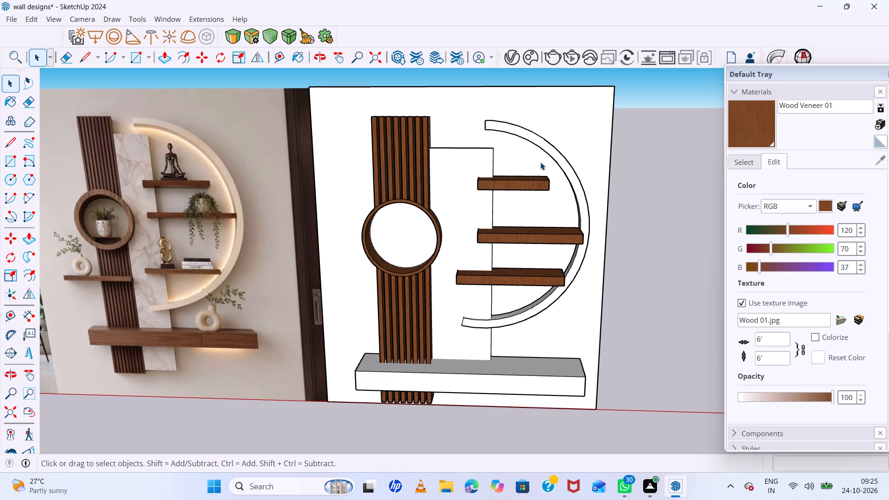
scroll(538, 222, down, 13)
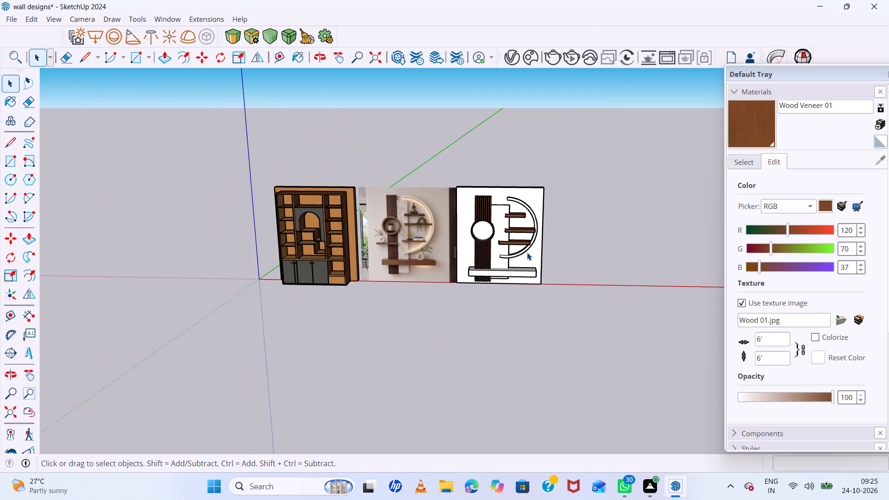
middle_drag(527, 253, 539, 237)
scroll(381, 300, up, 7)
scroll(441, 249, up, 7)
middle_drag(447, 258, 454, 284)
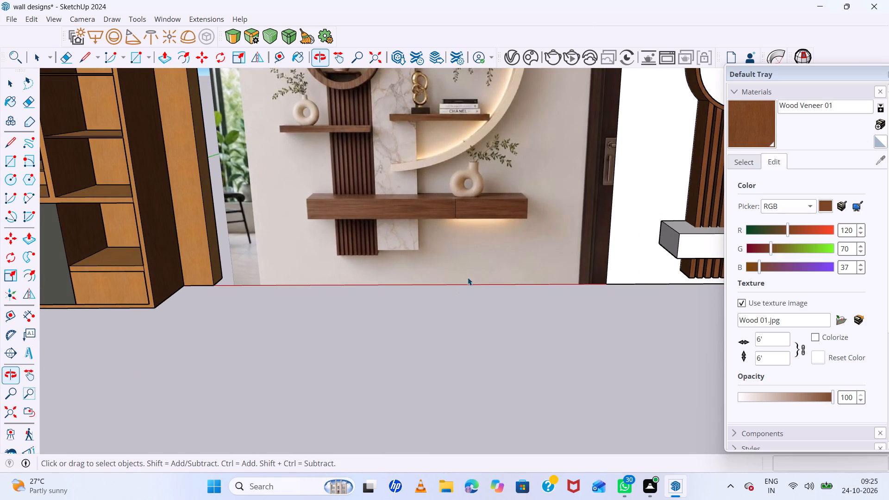
Paint the top, column-side end and front of the long base shelf with Wood Veneer 01.
click(757, 122)
scroll(709, 206, up, 6)
scroll(664, 242, up, 5)
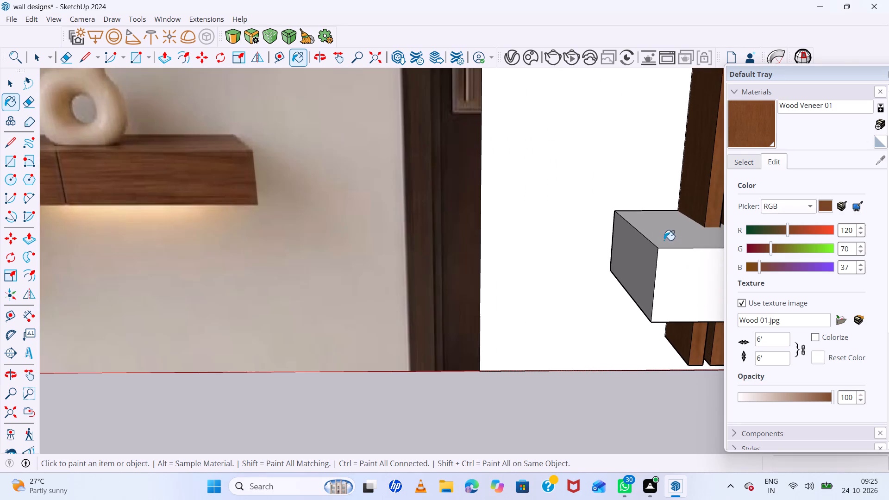
double_click(664, 240)
click(643, 268)
click(665, 281)
Paint the base shelf's remaining end and underside with Wood Veneer 01.
scroll(443, 232, down, 12)
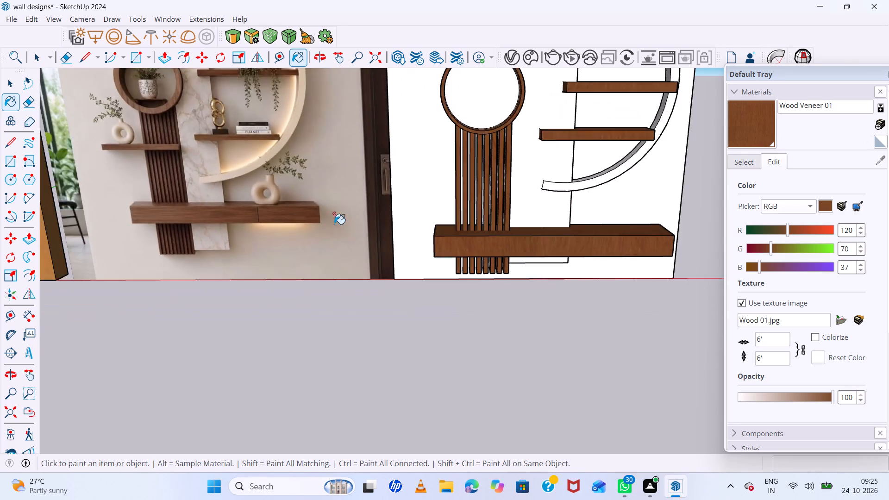
scroll(334, 224, down, 5)
middle_drag(561, 256, 306, 258)
scroll(561, 273, up, 6)
click(568, 277)
middle_drag(507, 285, 523, 276)
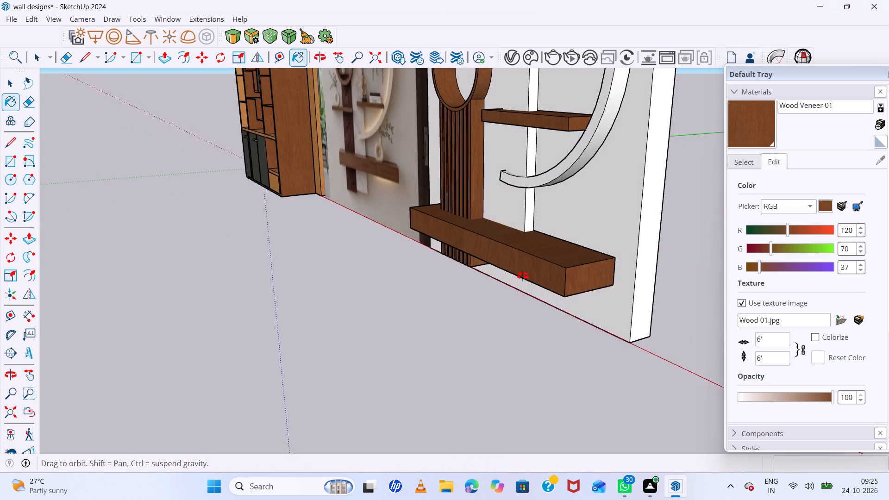
middle_drag(523, 276, 495, 234)
scroll(505, 155, up, 11)
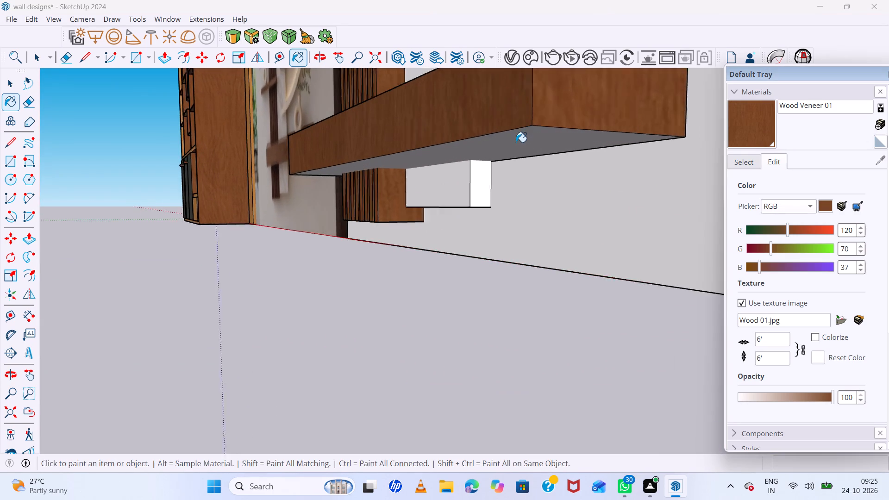
scroll(516, 142, up, 1)
double_click(519, 142)
middle_drag(399, 170, 690, 99)
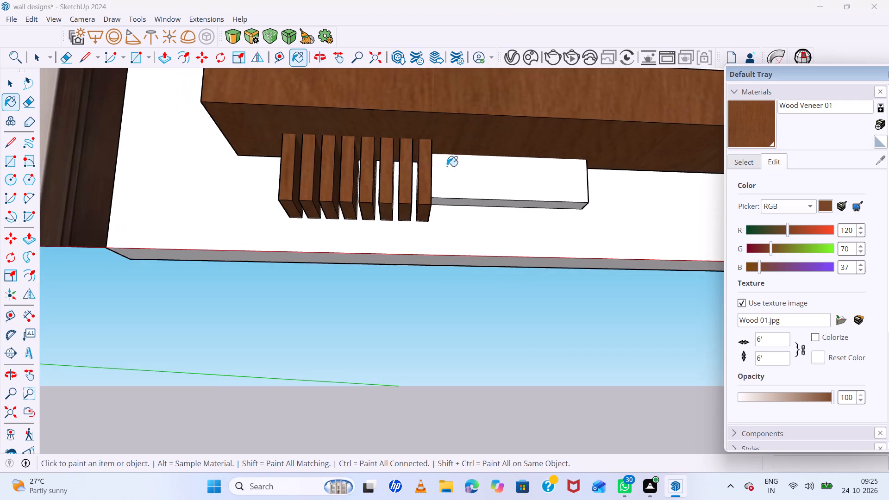
scroll(440, 170, down, 20)
scroll(440, 170, down, 4)
middle_drag(451, 221, 456, 314)
scroll(441, 166, up, 2)
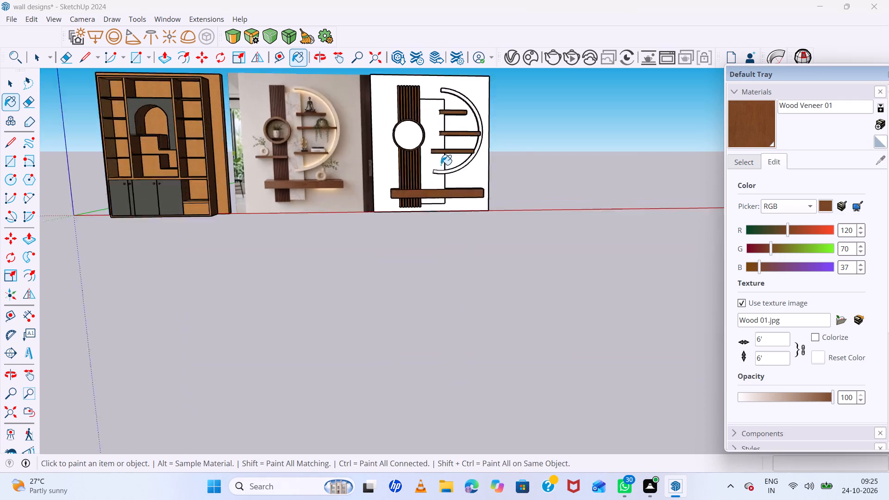
scroll(441, 165, up, 11)
middle_drag(501, 201, 479, 276)
key(space)
click(607, 233)
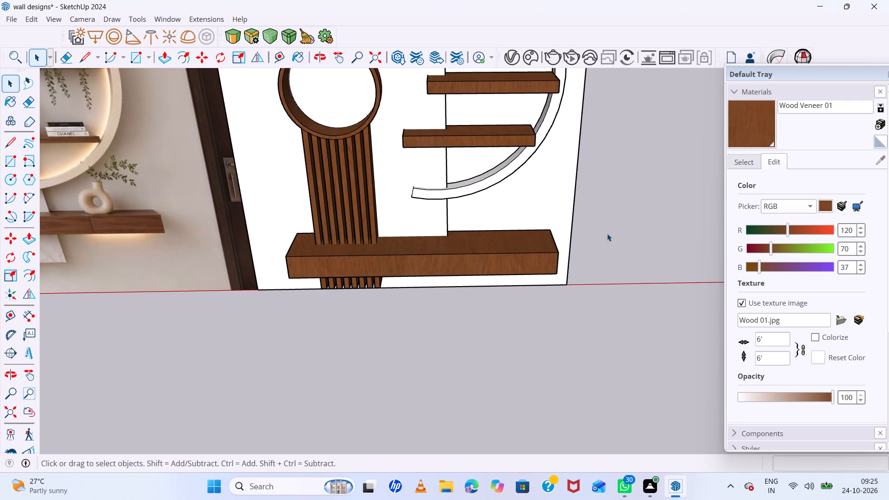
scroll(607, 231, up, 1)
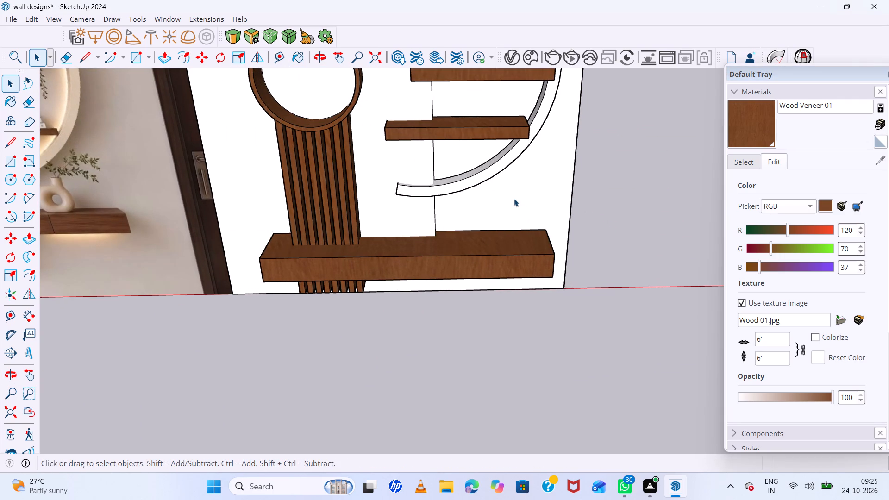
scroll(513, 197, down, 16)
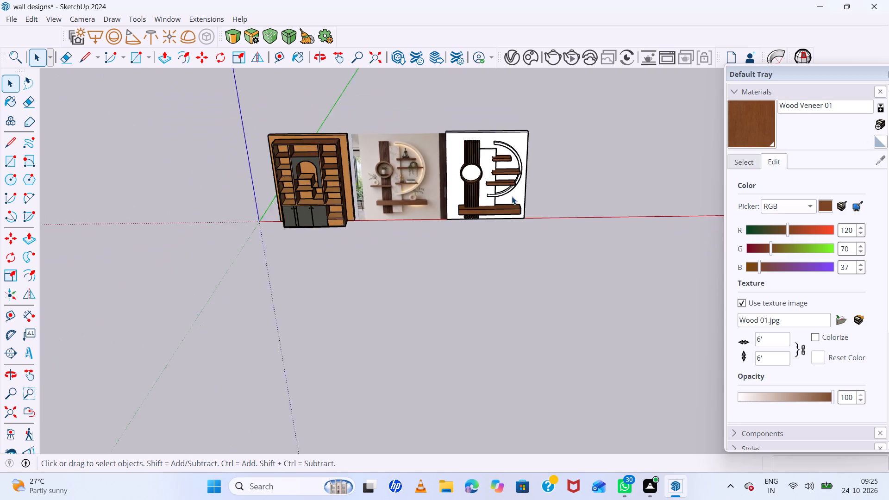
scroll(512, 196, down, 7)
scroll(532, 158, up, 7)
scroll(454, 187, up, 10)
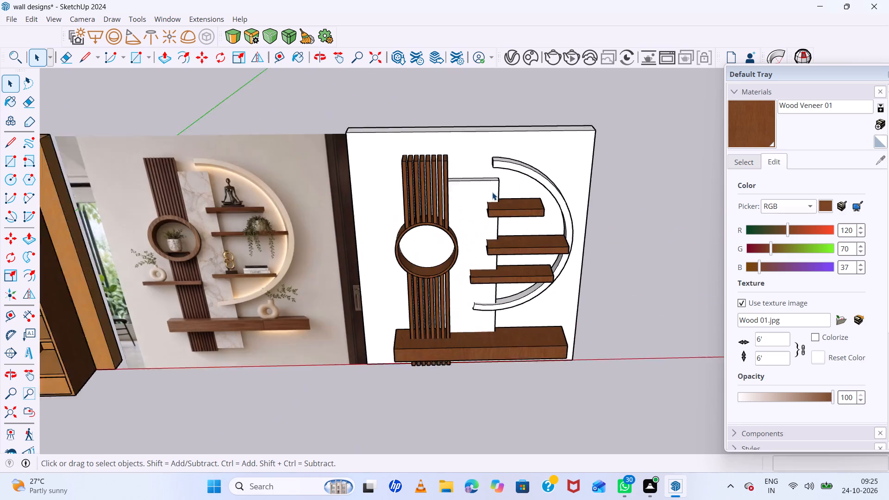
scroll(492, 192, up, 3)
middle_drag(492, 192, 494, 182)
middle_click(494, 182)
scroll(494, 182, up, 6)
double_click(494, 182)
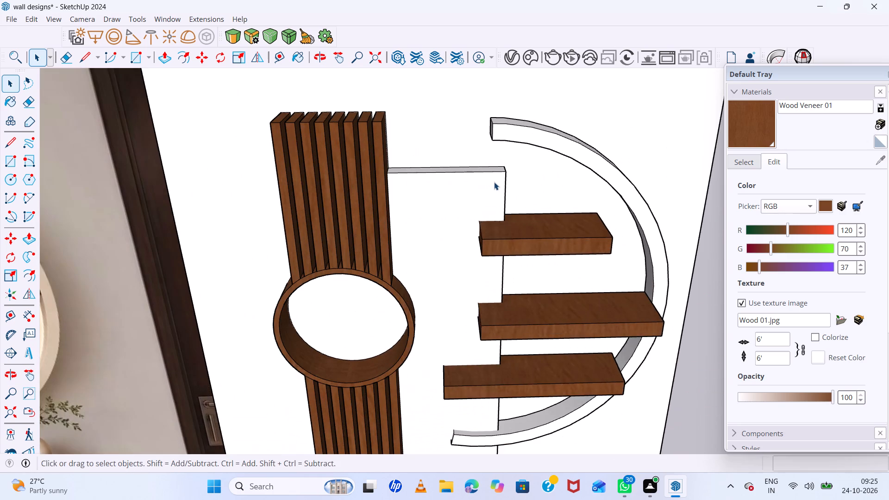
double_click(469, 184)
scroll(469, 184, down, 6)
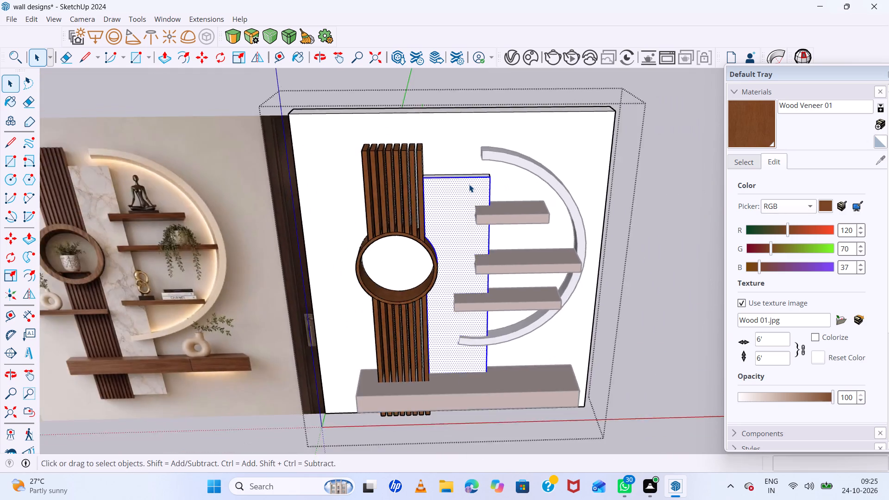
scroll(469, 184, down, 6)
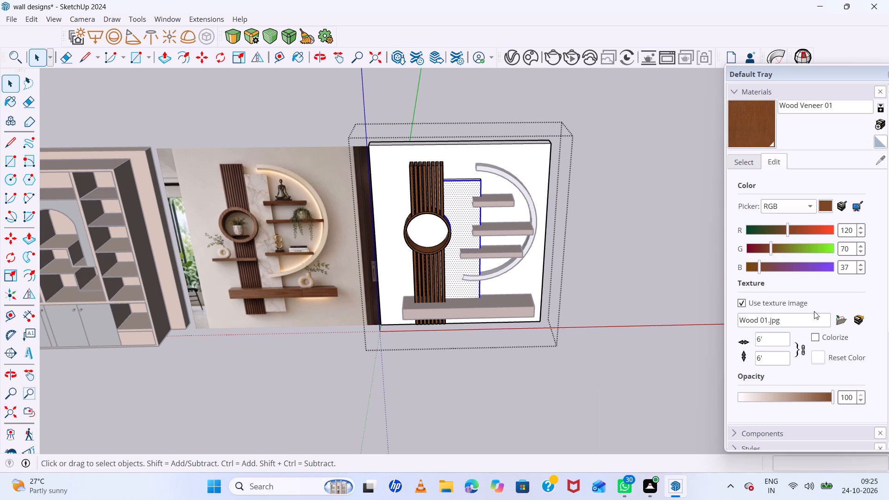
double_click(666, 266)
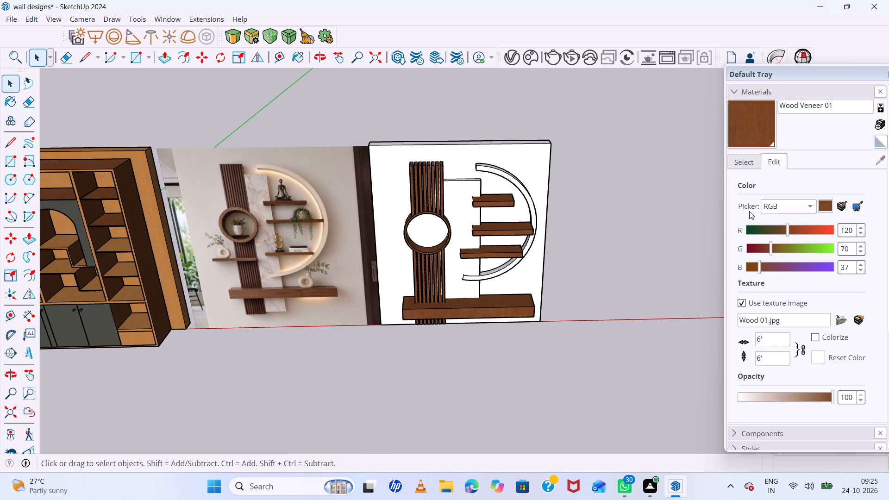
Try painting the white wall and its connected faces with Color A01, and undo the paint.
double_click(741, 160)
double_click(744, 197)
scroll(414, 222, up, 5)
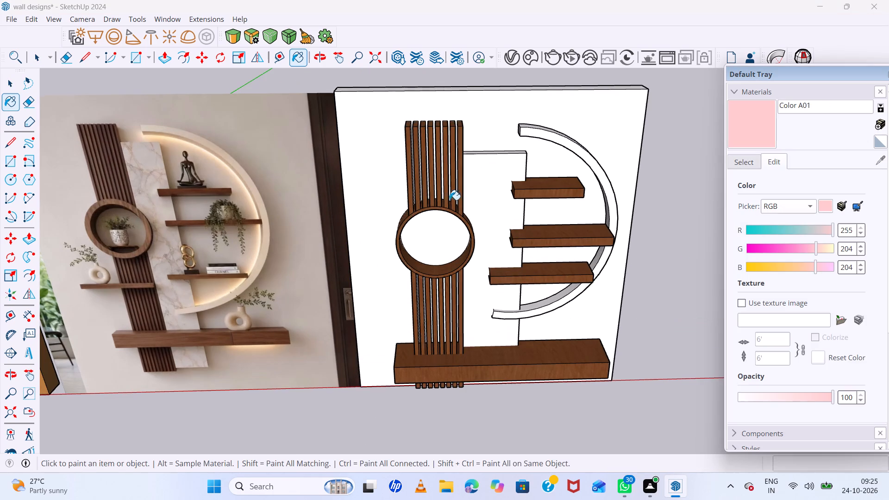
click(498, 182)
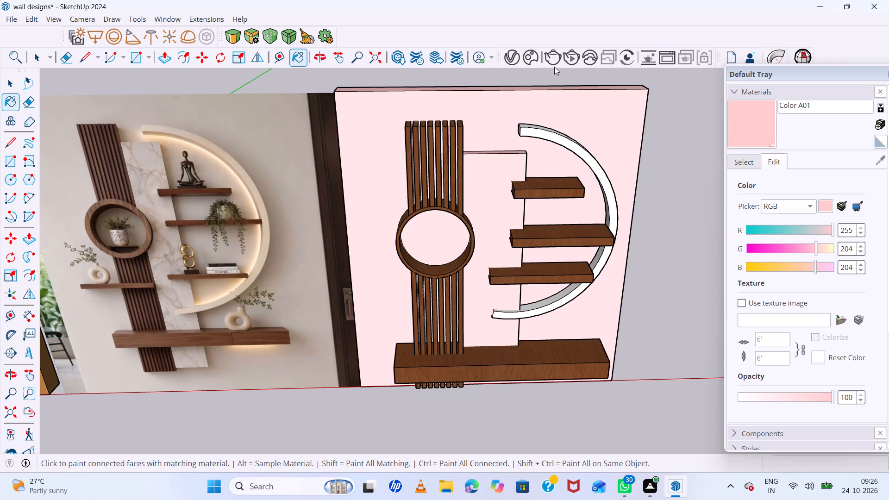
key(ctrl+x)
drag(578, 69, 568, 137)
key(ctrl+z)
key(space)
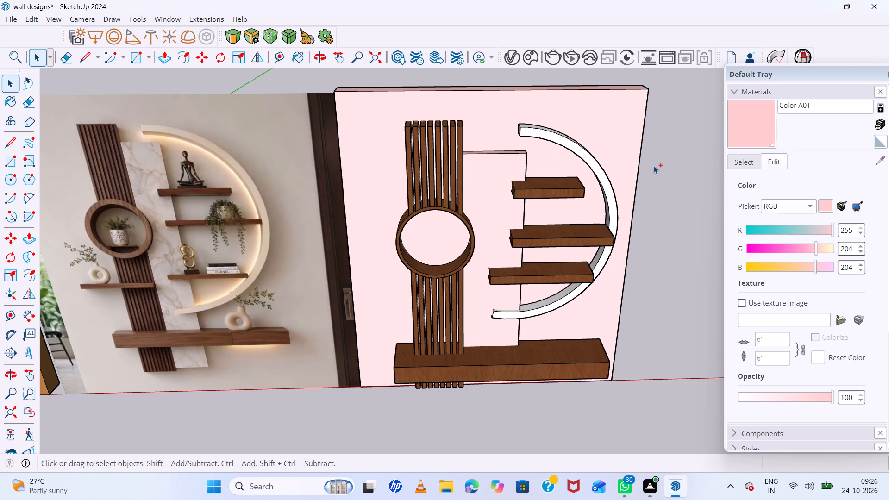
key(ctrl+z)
Inside the wall group, paint the front face of the tall rectangular panel behind the shelves with Color A01.
triple_click(497, 174)
triple_click(497, 175)
double_click(497, 175)
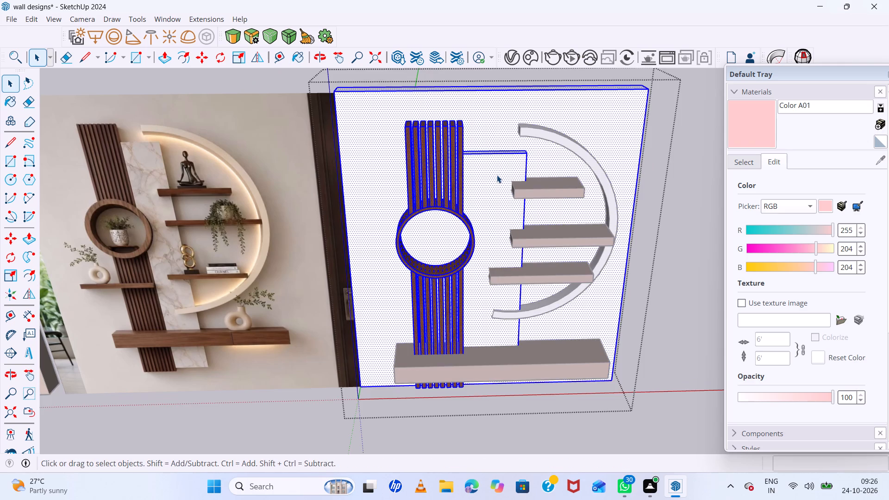
scroll(497, 175, up, 4)
triple_click(496, 175)
triple_click(496, 175)
click(496, 175)
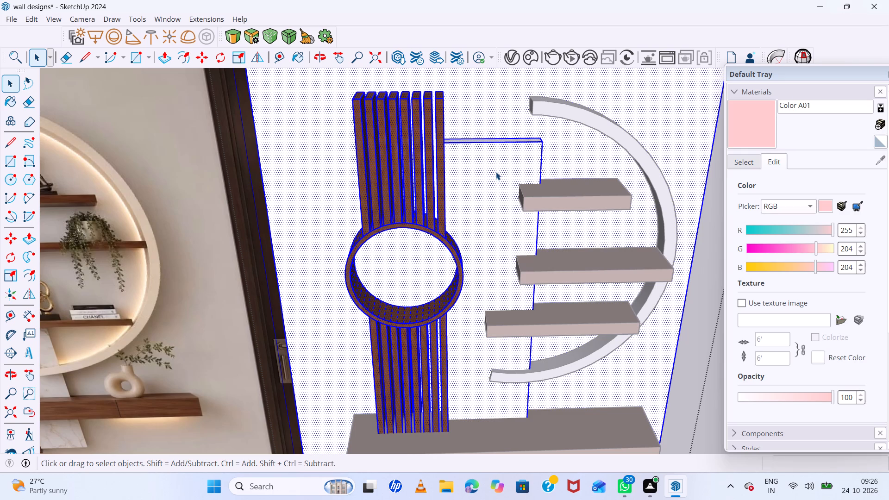
click(496, 172)
double_click(497, 172)
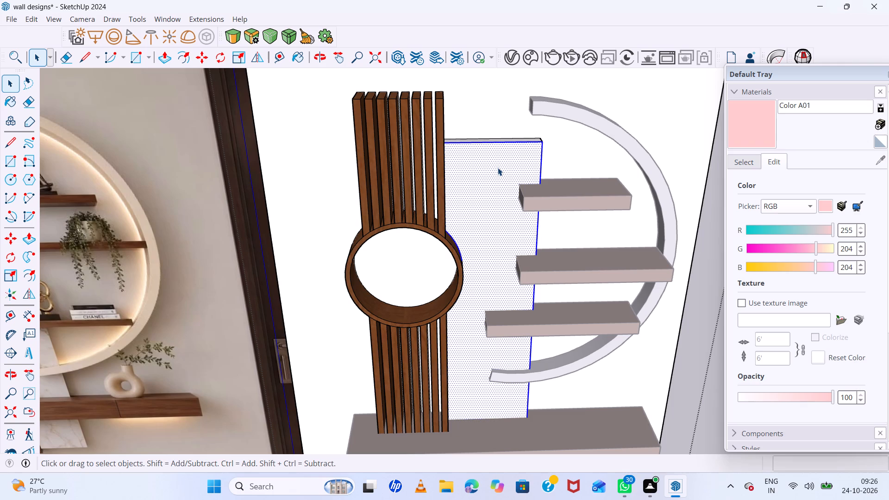
click(499, 167)
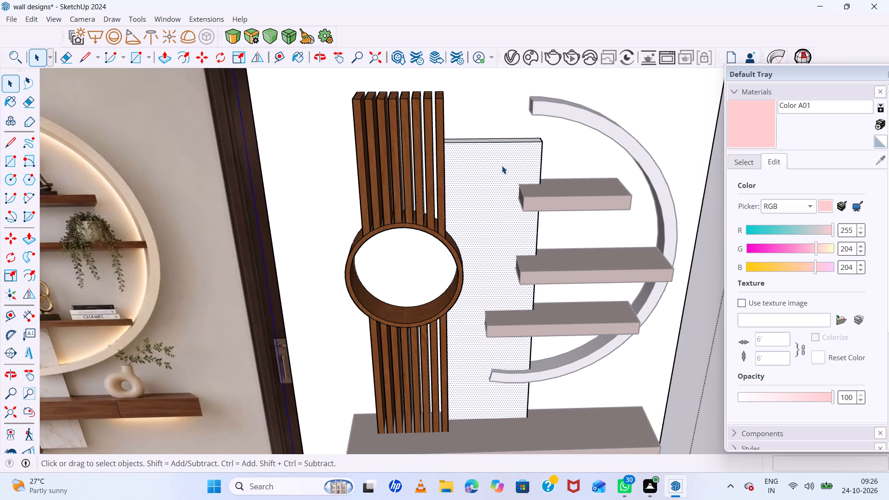
double_click(736, 126)
click(513, 179)
scroll(489, 179, down, 3)
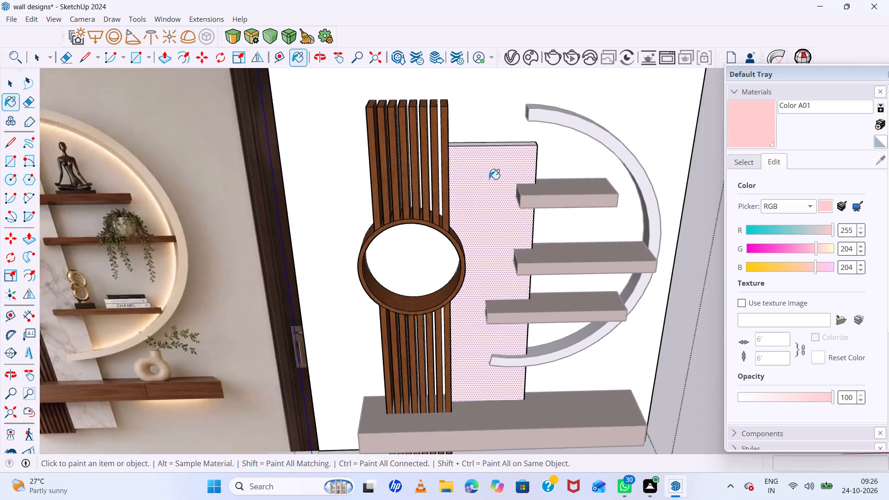
Load the lighter marble WhatsApp image from the Desktop TILES folder as Color A01's texture and leave the wall group.
scroll(489, 179, down, 3)
click(840, 322)
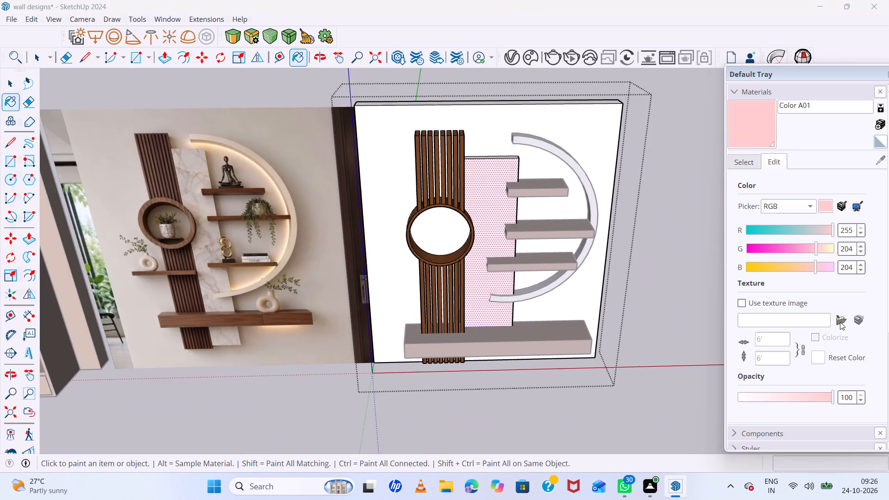
scroll(169, 190, down, 5)
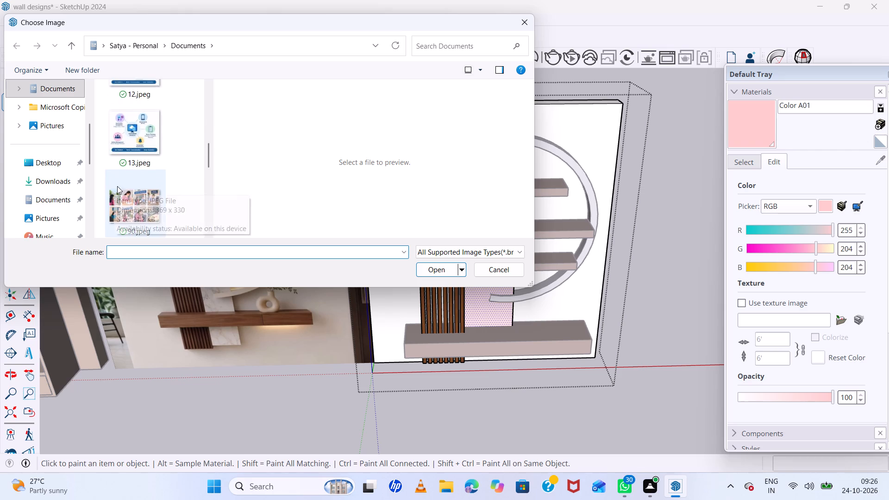
scroll(134, 179, down, 6)
scroll(134, 179, up, 6)
scroll(136, 179, down, 4)
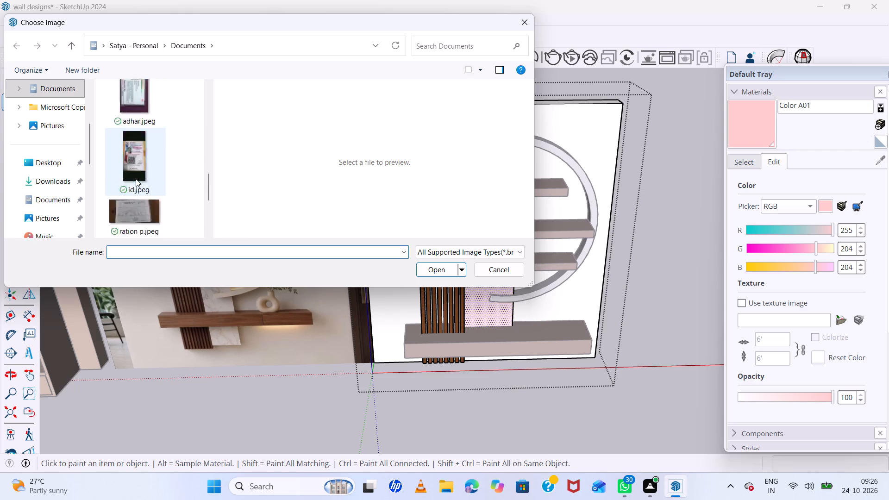
scroll(136, 179, down, 12)
scroll(136, 179, up, 5)
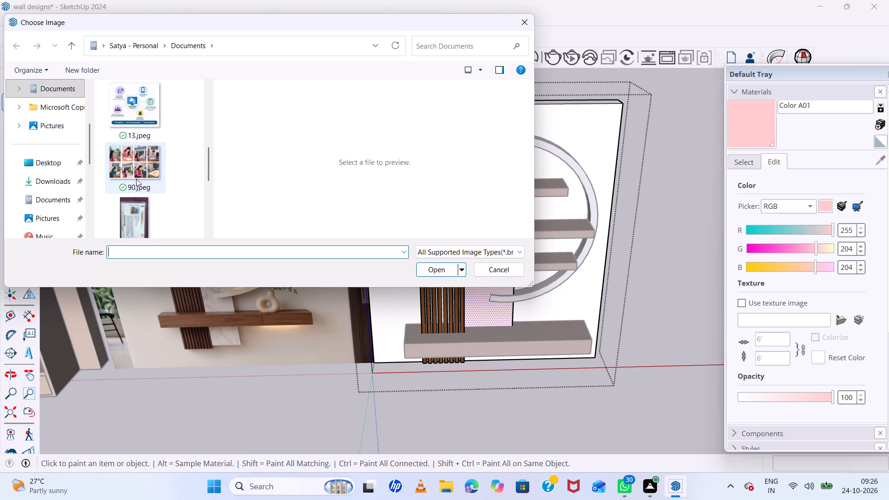
scroll(136, 179, up, 10)
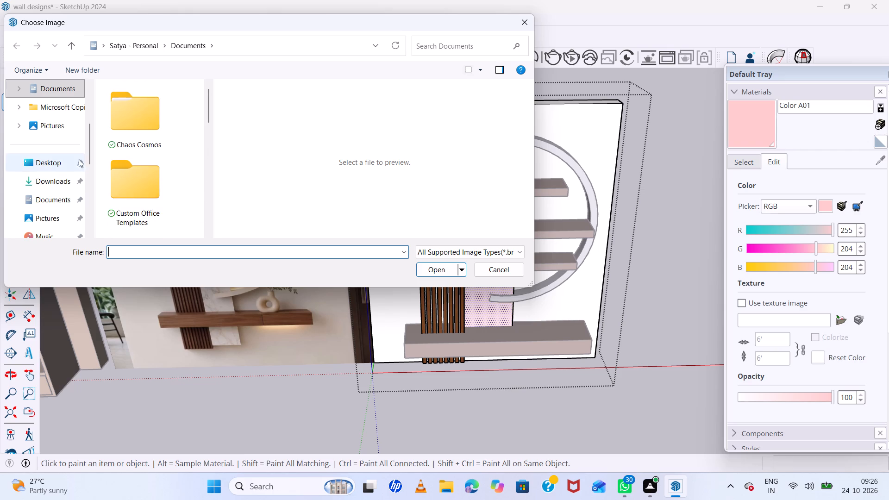
click(56, 162)
scroll(136, 155, down, 3)
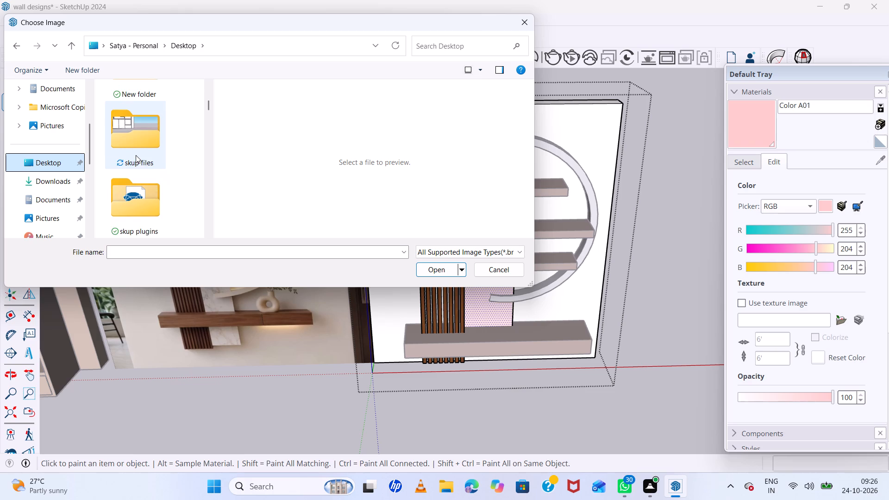
scroll(136, 155, down, 2)
click(138, 149)
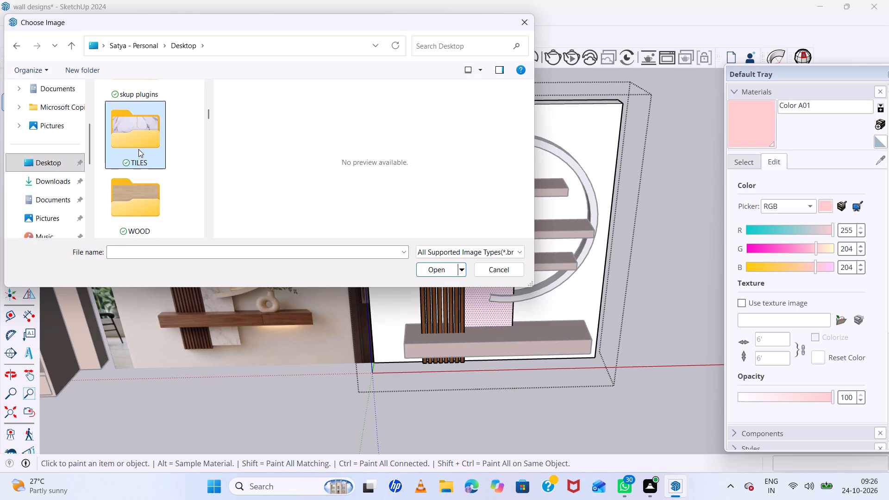
double_click(138, 149)
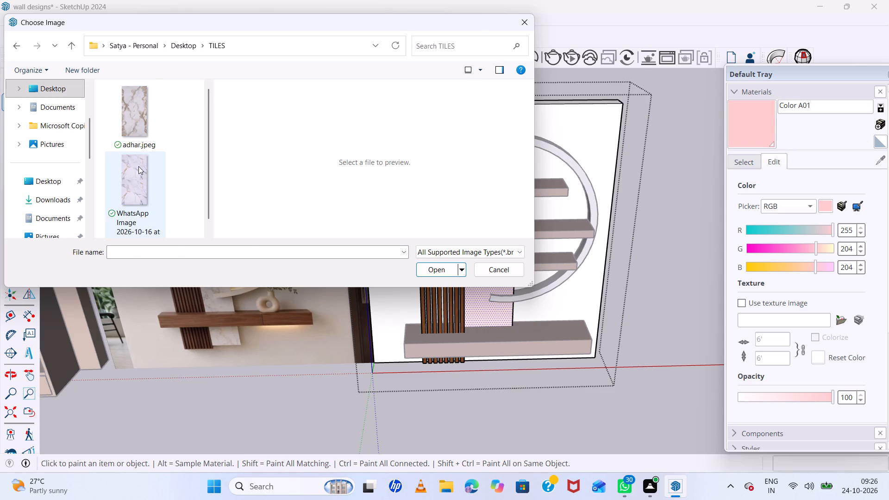
click(139, 171)
click(438, 270)
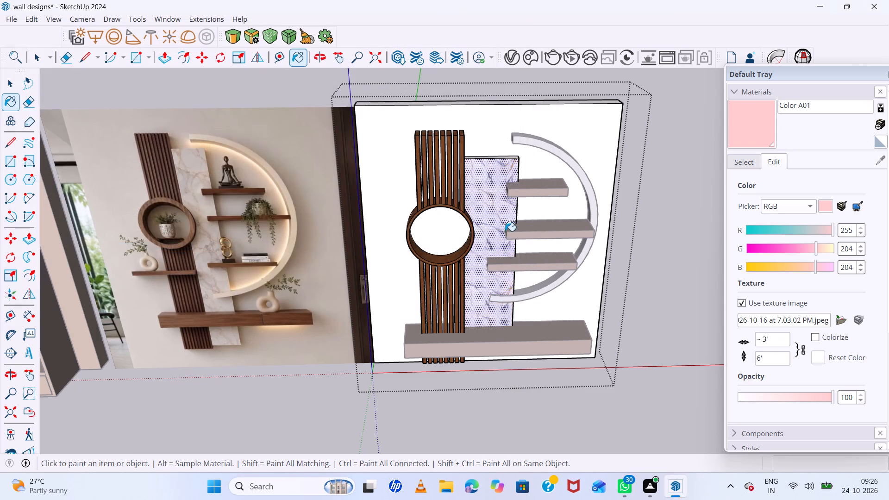
scroll(473, 202, down, 6)
middle_drag(551, 228, 547, 199)
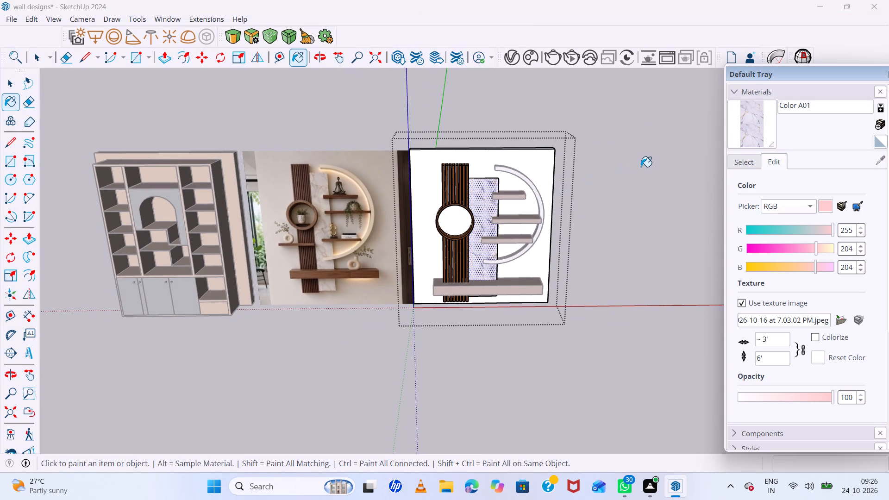
key(space)
click(639, 177)
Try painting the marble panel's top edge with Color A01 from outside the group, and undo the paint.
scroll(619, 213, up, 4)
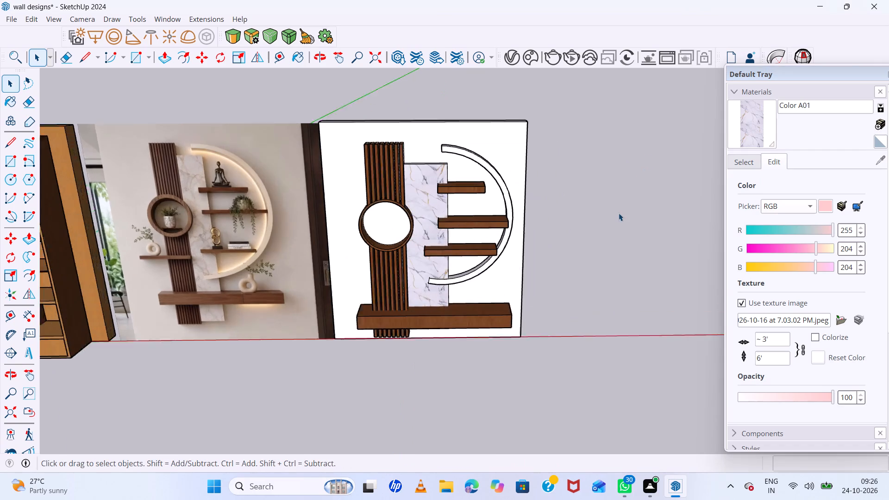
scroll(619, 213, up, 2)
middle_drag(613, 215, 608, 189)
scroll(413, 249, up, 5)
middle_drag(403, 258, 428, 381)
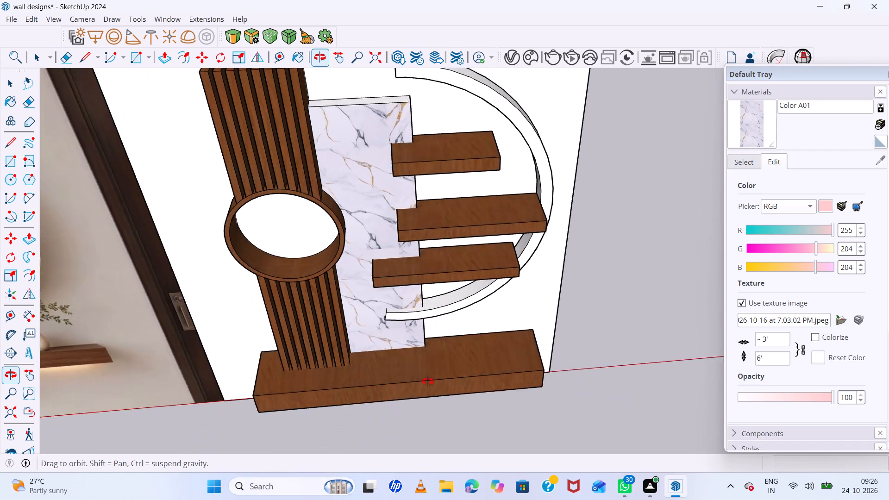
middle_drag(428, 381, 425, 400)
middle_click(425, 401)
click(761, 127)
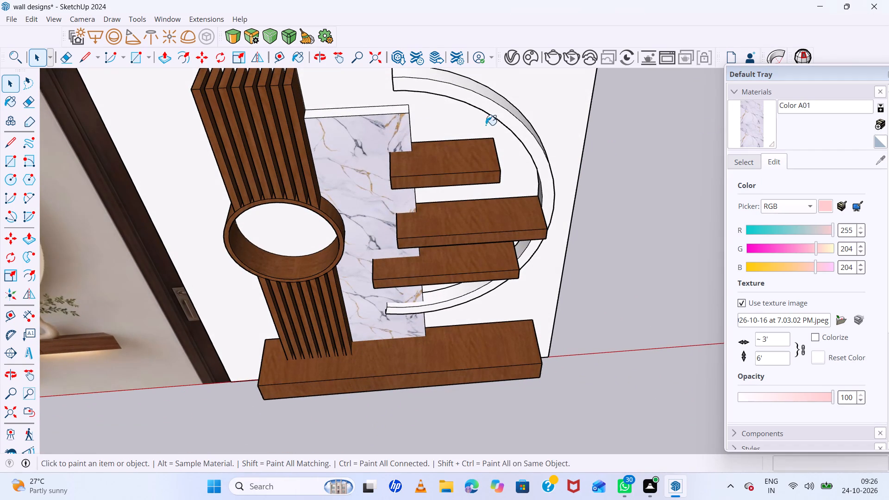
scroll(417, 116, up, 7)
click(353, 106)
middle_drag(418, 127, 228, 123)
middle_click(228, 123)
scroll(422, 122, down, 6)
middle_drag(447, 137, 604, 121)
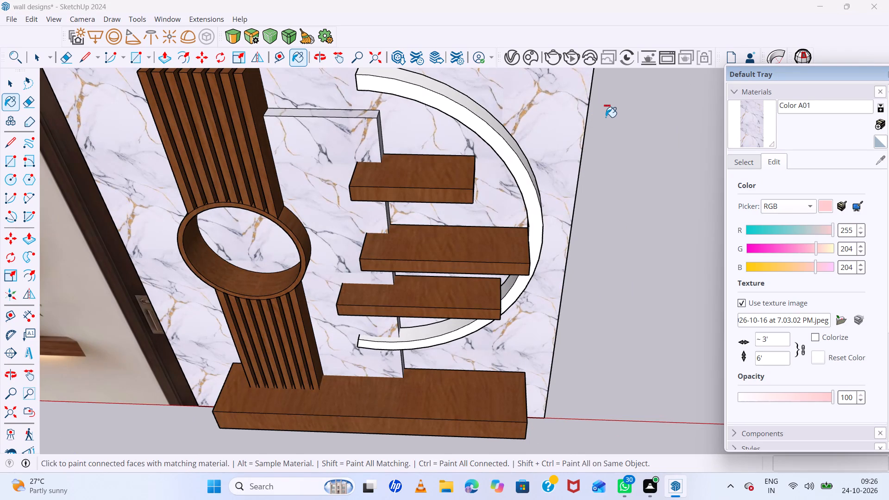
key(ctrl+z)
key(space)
Inside the wall group, paint the marble panel's top edge and shelf-side edge with the marble-textured Color A01.
scroll(336, 120, up, 3)
double_click(344, 114)
double_click(346, 112)
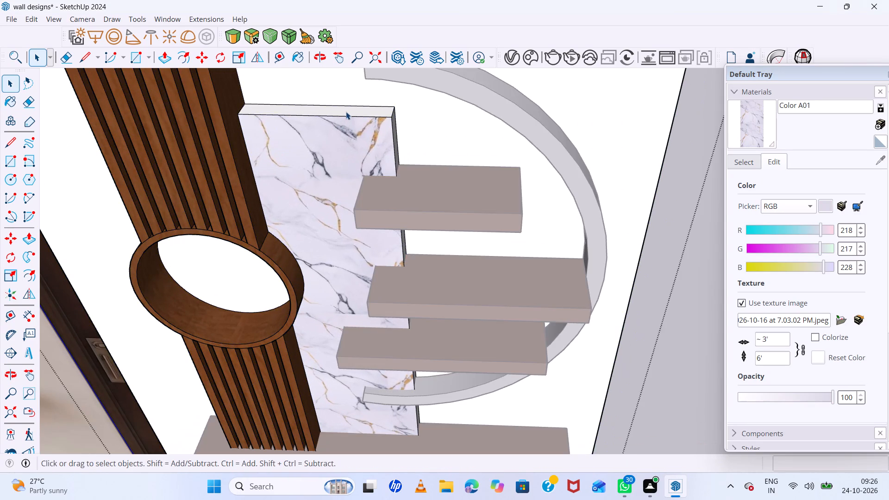
scroll(346, 112, up, 4)
click(364, 112)
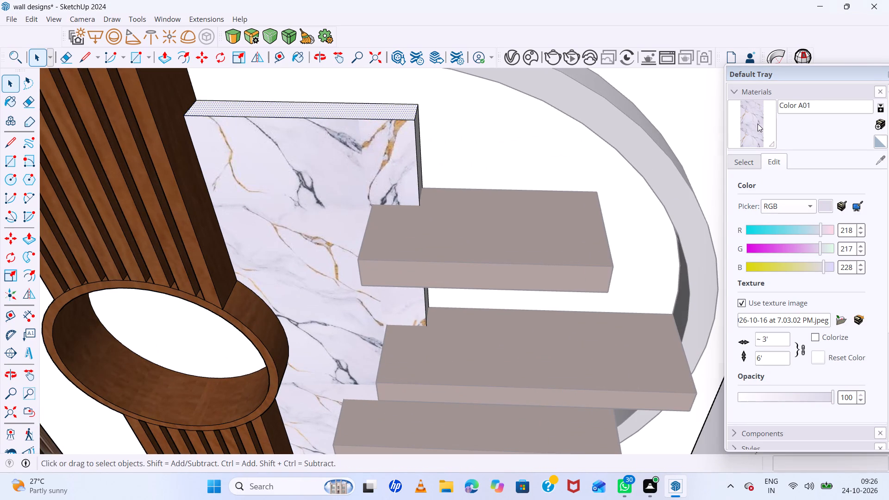
click(758, 124)
scroll(381, 99, up, 4)
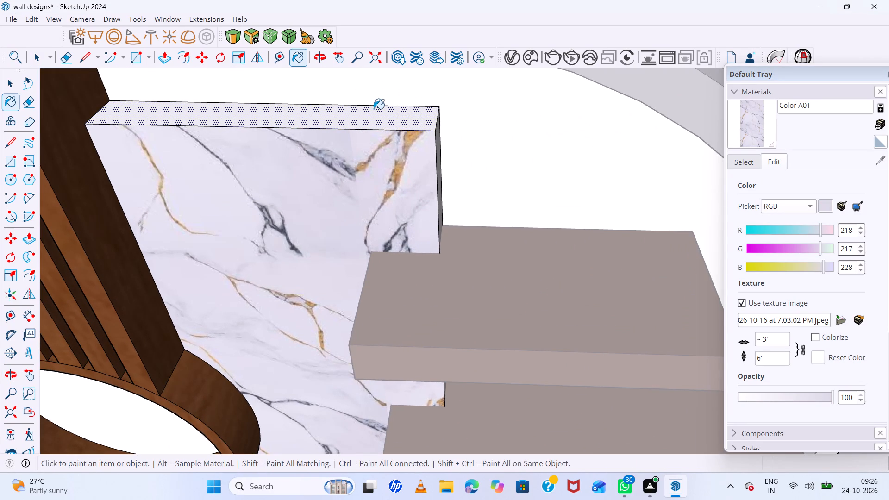
click(374, 114)
scroll(449, 142, up, 4)
middle_drag(419, 138, 315, 113)
click(419, 138)
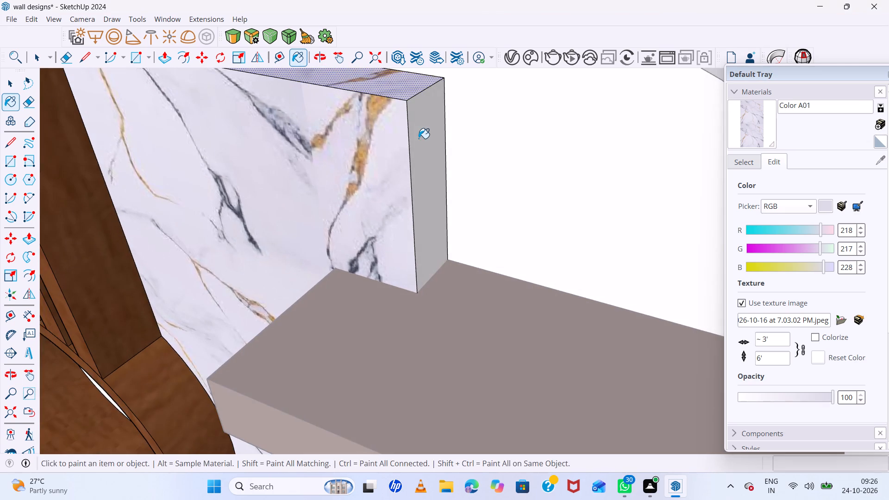
Paint the marble panel's bottom edge below the base shelf with Color A01 and leave the wall group.
scroll(413, 139, down, 18)
scroll(381, 125, down, 6)
middle_drag(439, 235, 452, 225)
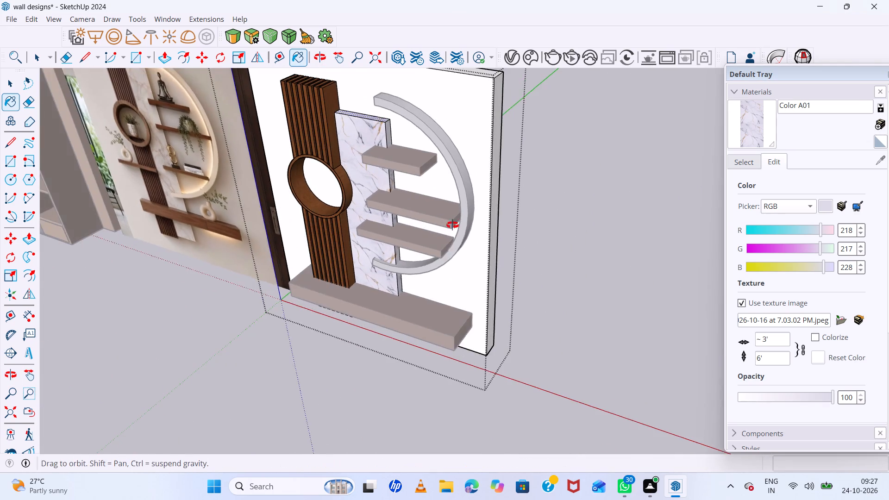
middle_drag(452, 225, 569, 60)
scroll(423, 327, up, 5)
middle_drag(356, 365, 379, 197)
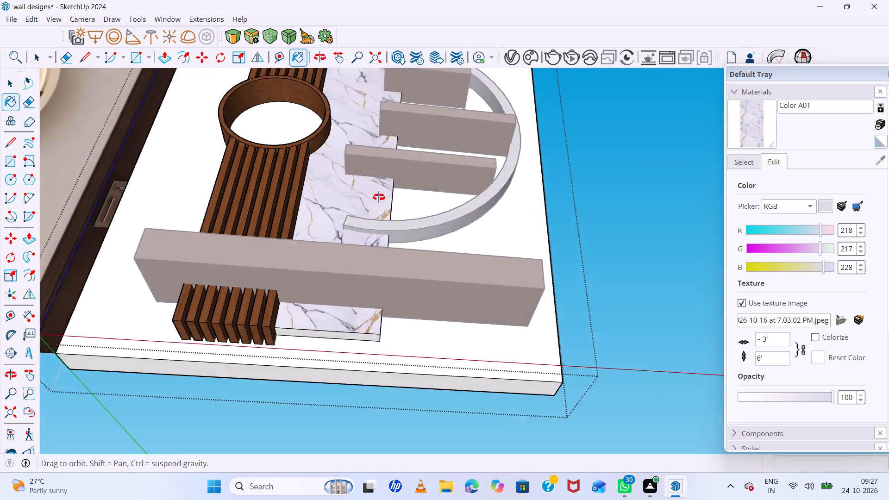
middle_drag(379, 197, 378, 199)
scroll(370, 275, up, 7)
click(357, 374)
middle_drag(351, 362, 157, 344)
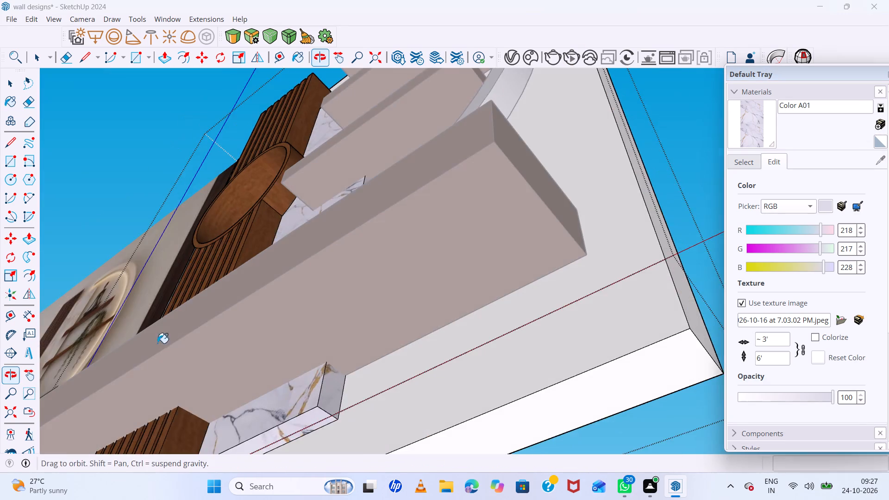
scroll(297, 357, up, 5)
scroll(334, 373, down, 19)
middle_drag(338, 349, 392, 434)
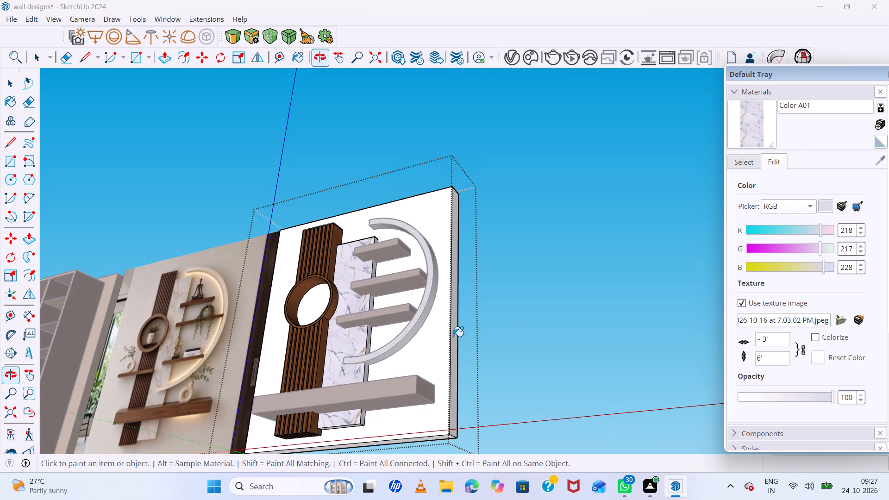
key(space)
click(506, 290)
Examine the marble panel, shelves and arc from several angles and compare them with the reference image.
scroll(373, 288, up, 6)
middle_drag(339, 272, 416, 363)
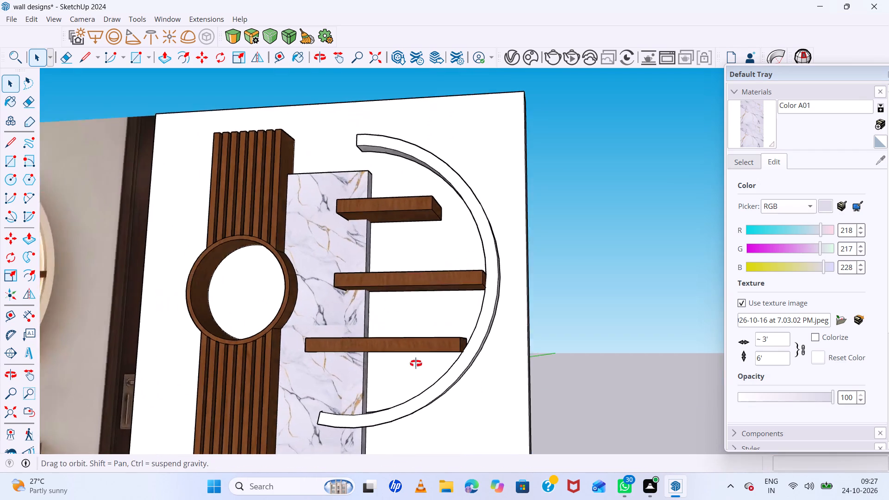
middle_drag(416, 363, 423, 369)
scroll(417, 319, down, 12)
middle_drag(420, 321, 433, 362)
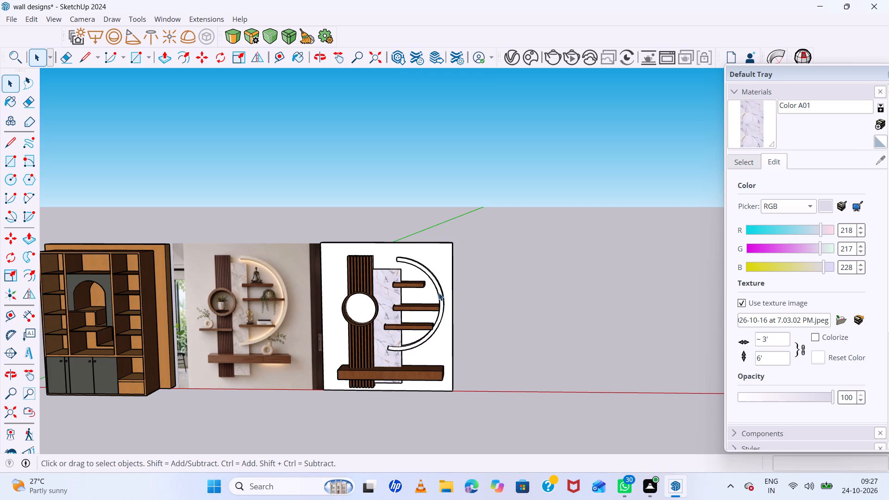
scroll(309, 281, down, 6)
scroll(388, 289, up, 12)
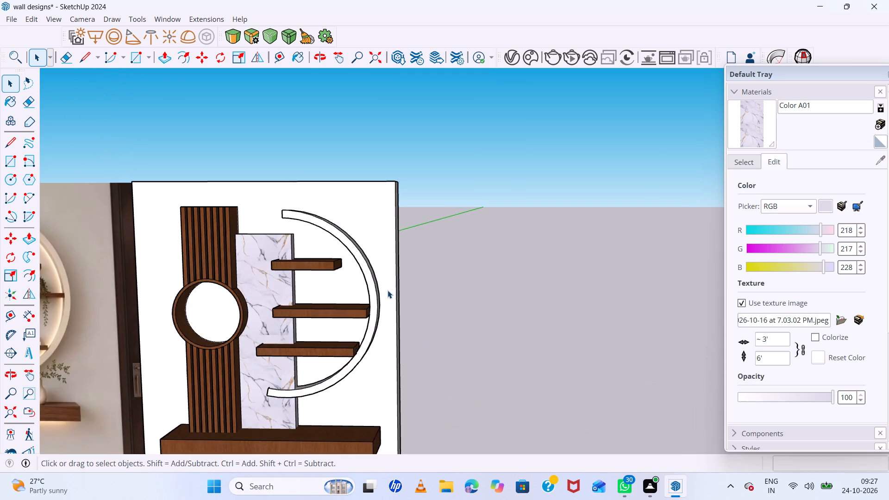
middle_drag(383, 290, 408, 342)
scroll(255, 277, up, 8)
scroll(423, 264, down, 13)
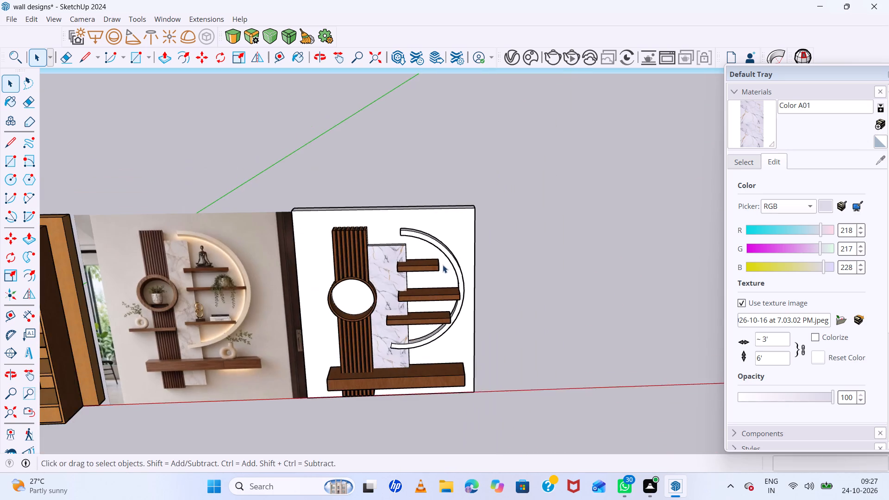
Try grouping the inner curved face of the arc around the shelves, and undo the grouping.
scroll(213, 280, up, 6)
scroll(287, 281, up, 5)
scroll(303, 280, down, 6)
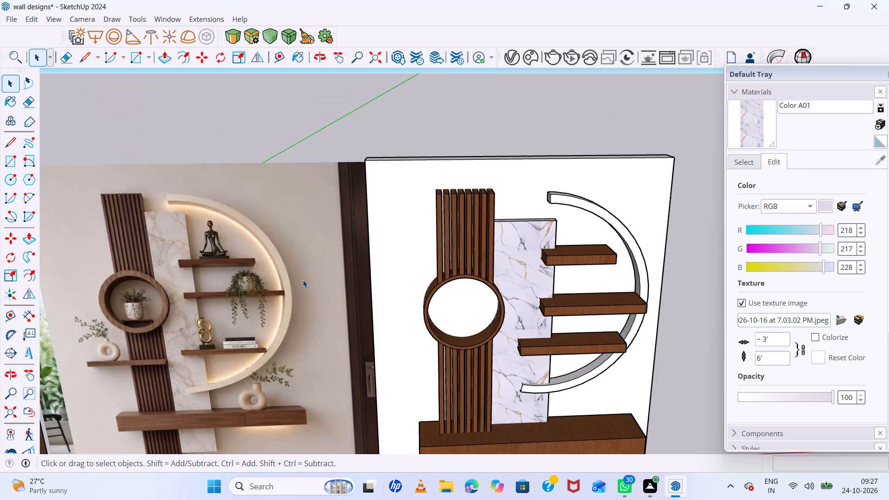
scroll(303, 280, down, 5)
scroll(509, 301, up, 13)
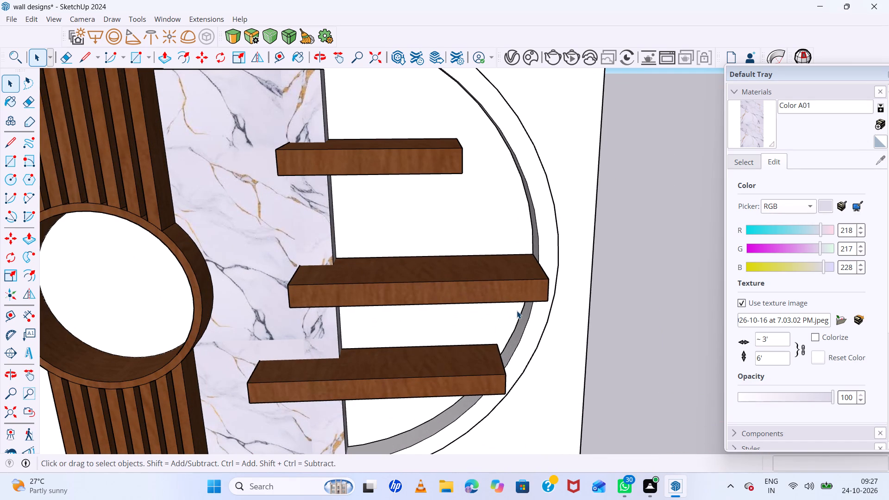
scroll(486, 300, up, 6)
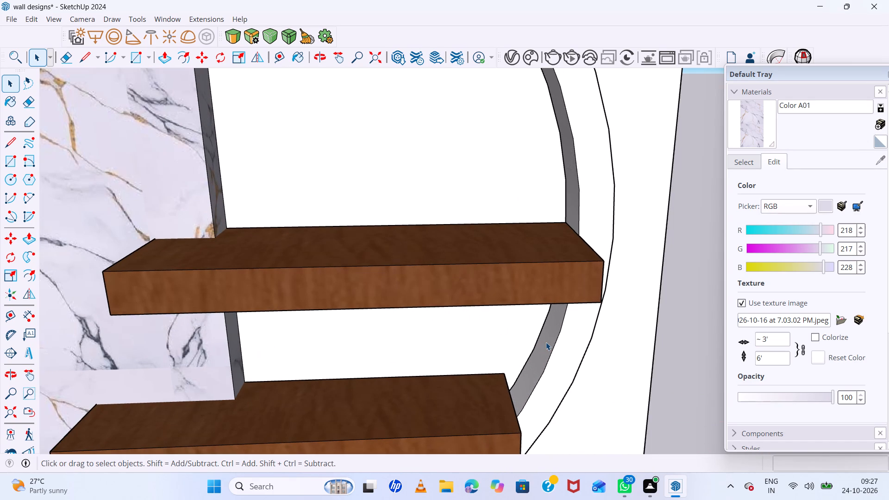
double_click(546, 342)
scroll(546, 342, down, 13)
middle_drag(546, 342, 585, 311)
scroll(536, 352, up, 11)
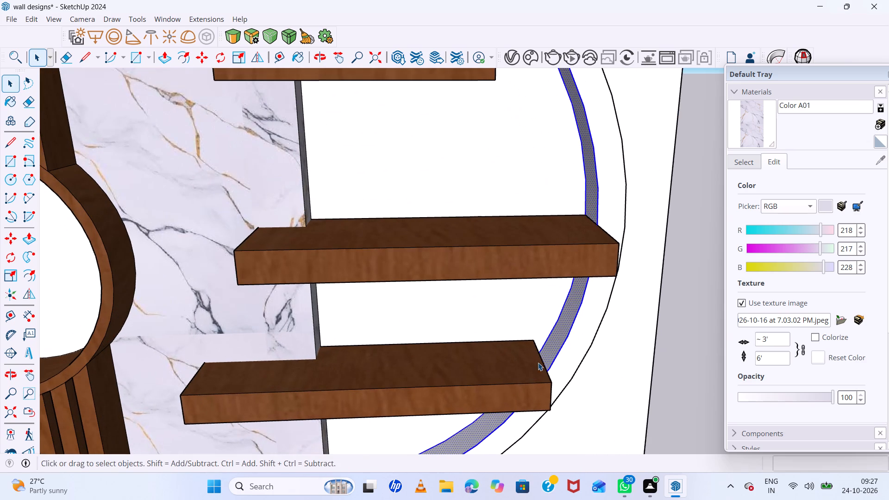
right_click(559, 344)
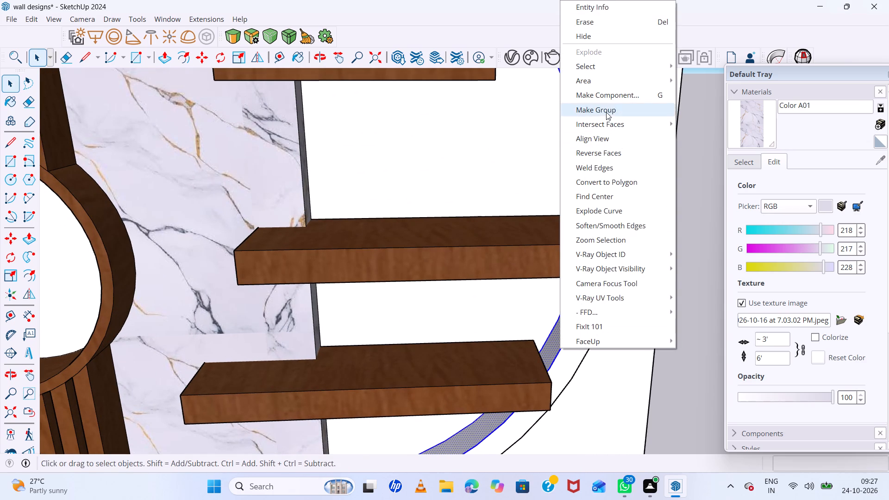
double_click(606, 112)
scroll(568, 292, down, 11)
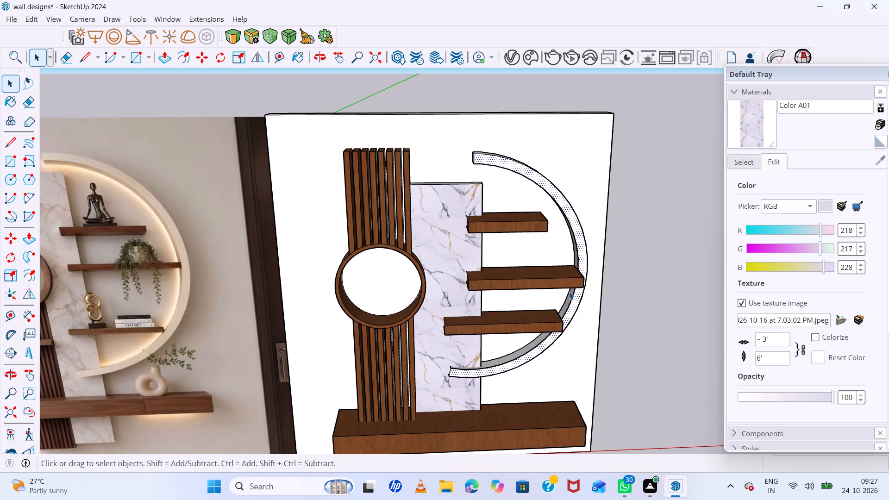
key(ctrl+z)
Copy the arc's inner curved face with its edges and paste the copy in place.
scroll(570, 297, up, 5)
double_click(570, 297)
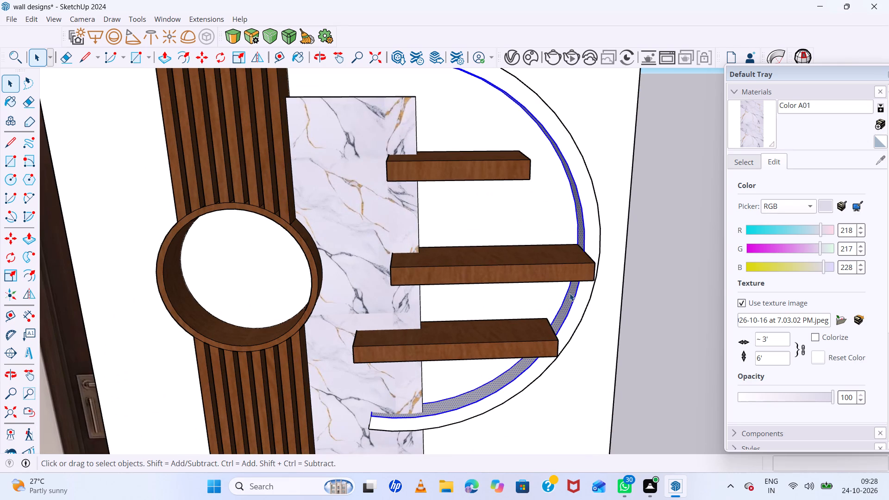
key(ctrl+c)
click(643, 271)
scroll(564, 285, down, 8)
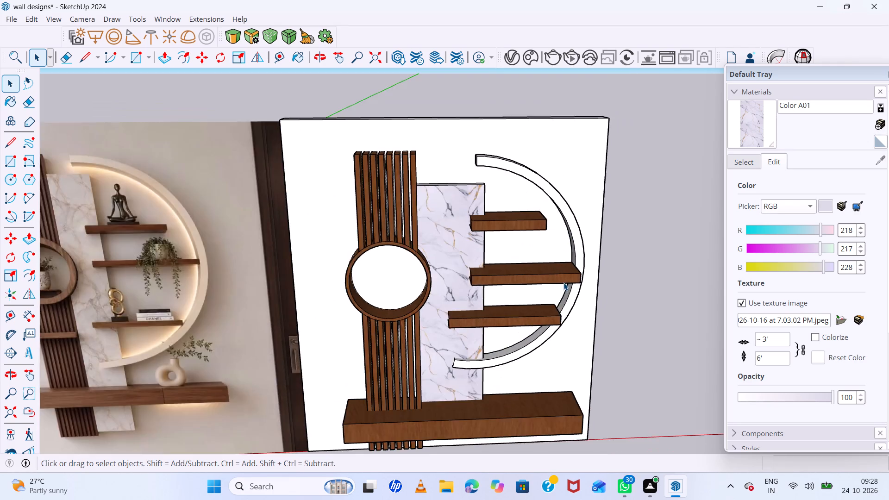
scroll(563, 282, down, 4)
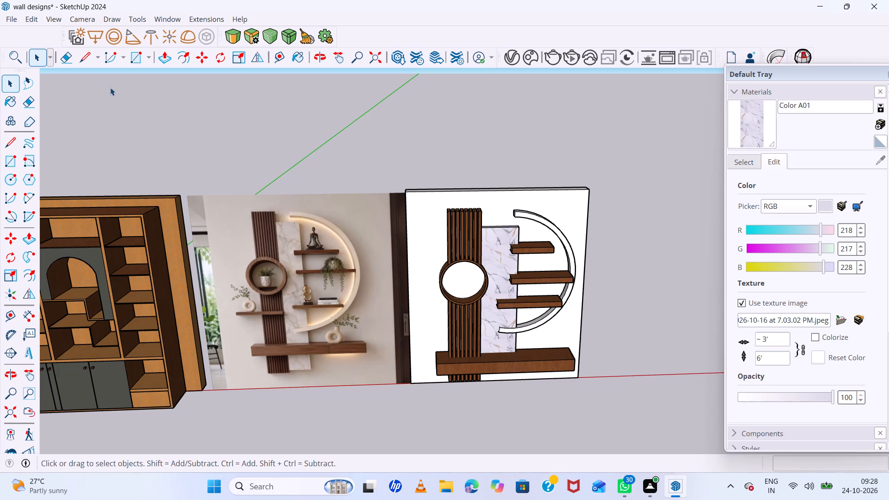
click(5, 19)
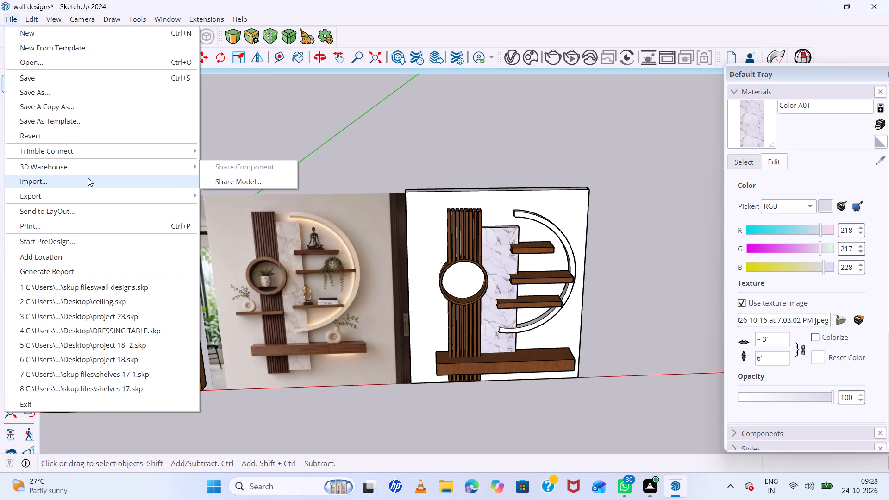
click(250, 139)
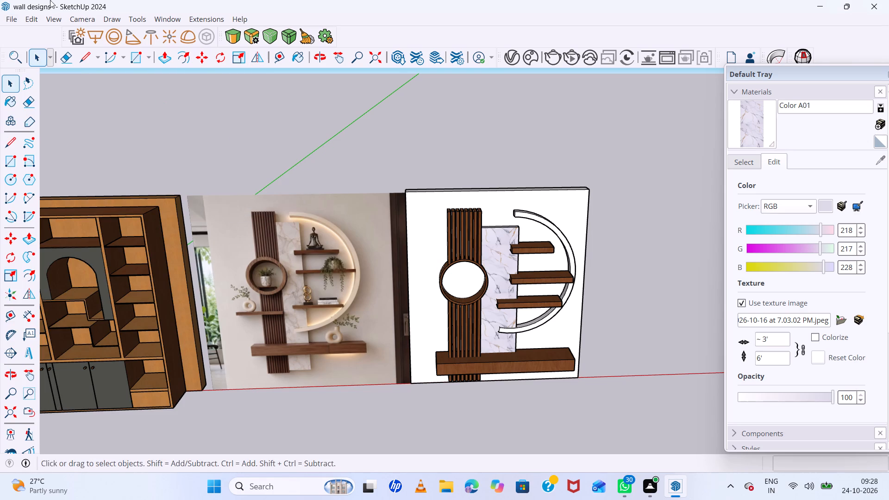
click(33, 17)
click(96, 108)
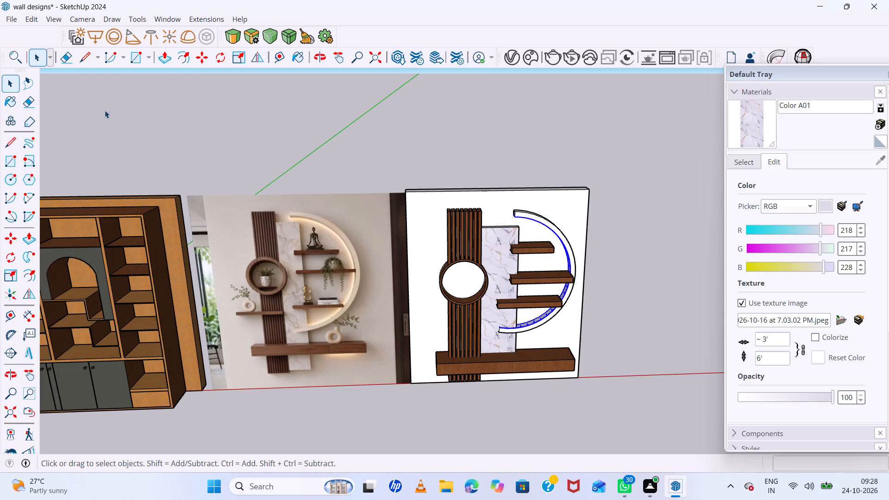
Make the pasted copy of the arc's inner curved face a group.
scroll(588, 201, up, 5)
scroll(577, 243, up, 5)
scroll(577, 245, down, 1)
middle_drag(611, 231, 713, 176)
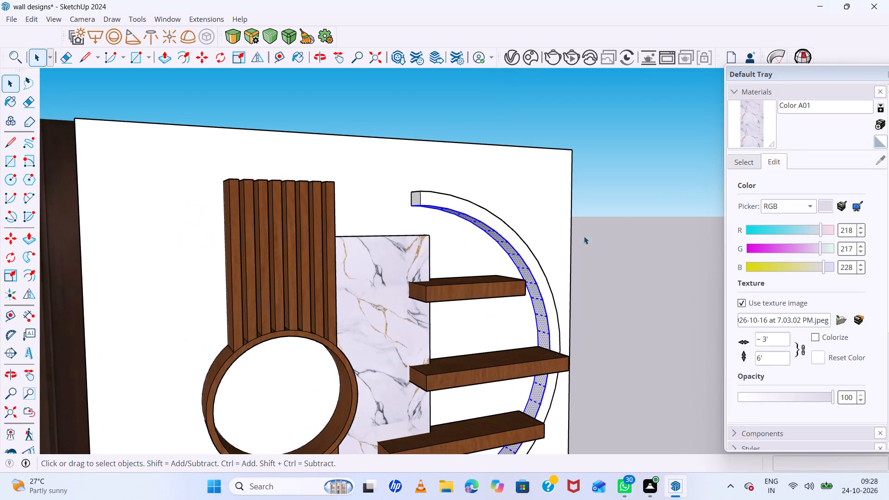
right_click(516, 260)
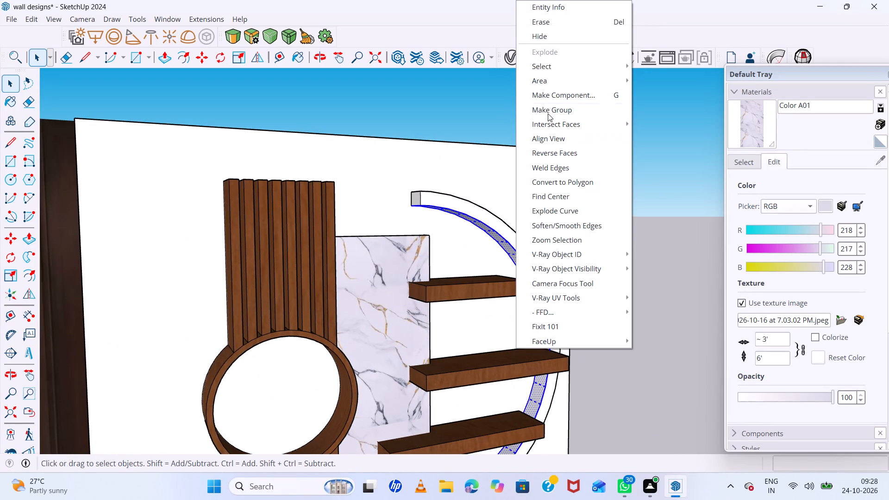
click(548, 111)
Move the grouped inner arc face 2 mm along the red axis, toward the shelves.
scroll(481, 196, up, 9)
middle_drag(375, 219, 509, 250)
scroll(412, 241, up, 2)
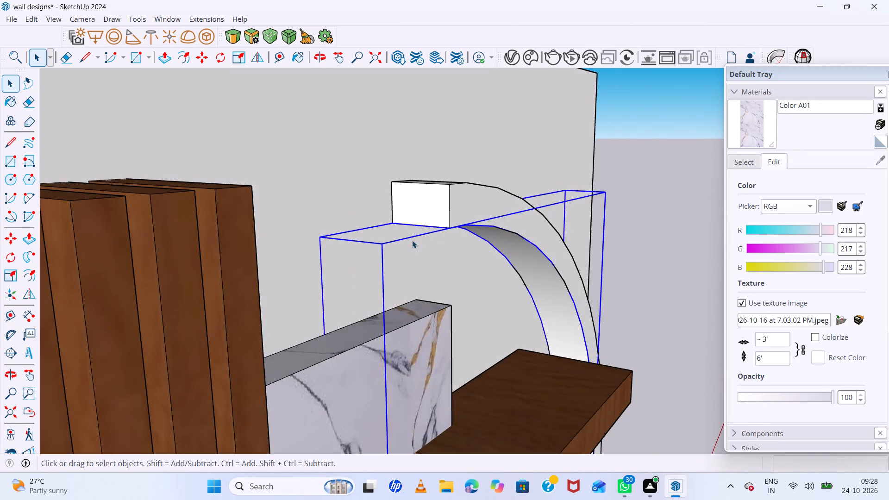
scroll(412, 240, up, 3)
scroll(544, 240, up, 4)
middle_drag(620, 238, 483, 218)
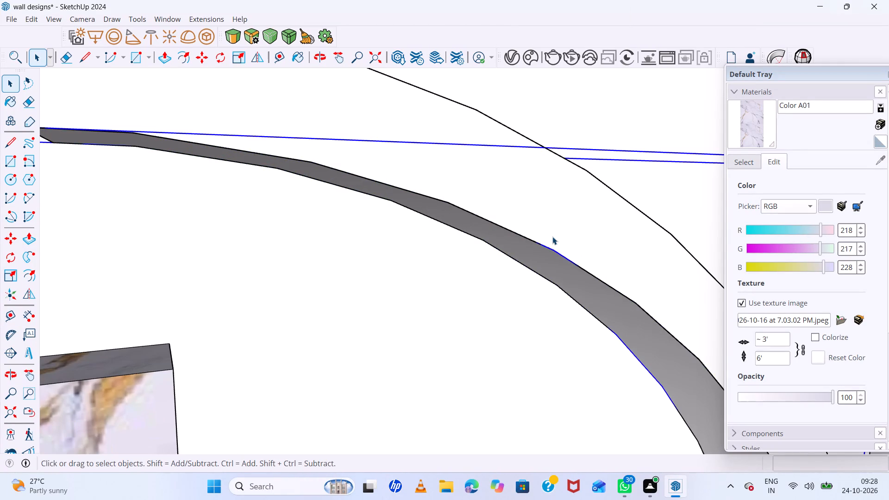
key(m)
scroll(589, 243, up, 4)
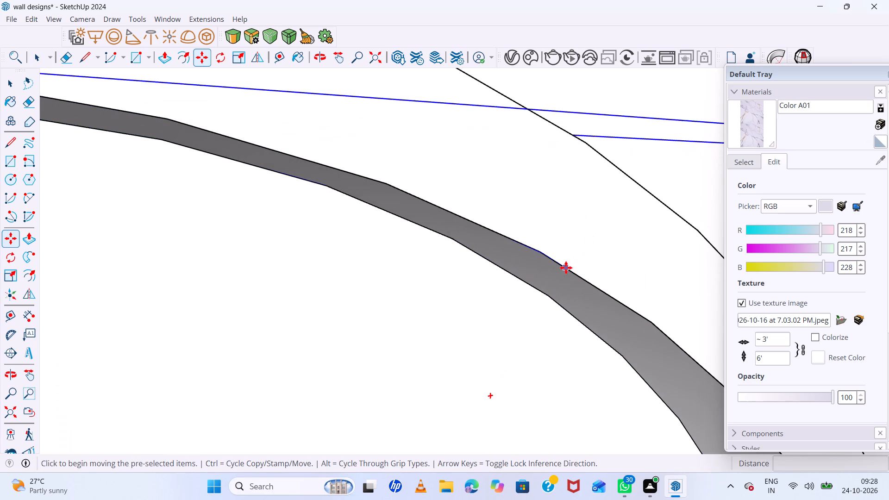
double_click(566, 268)
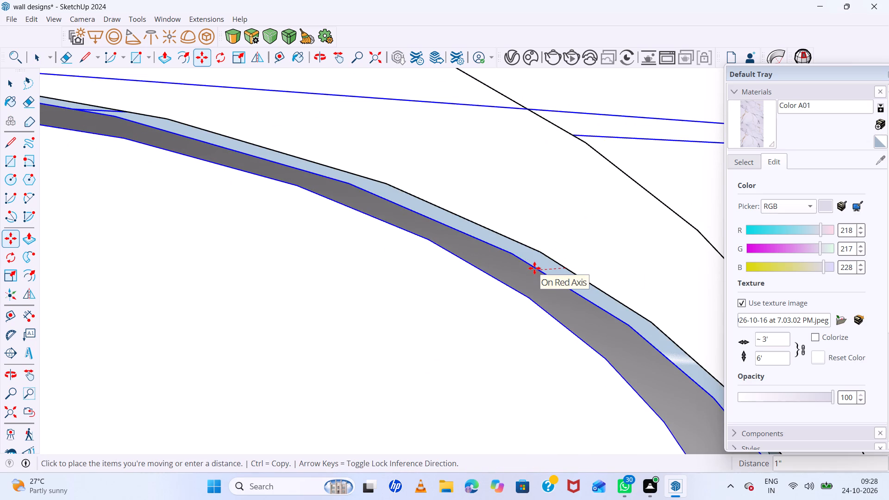
key(Right)
text(2mm)
key(Return)
scroll(461, 254, down, 9)
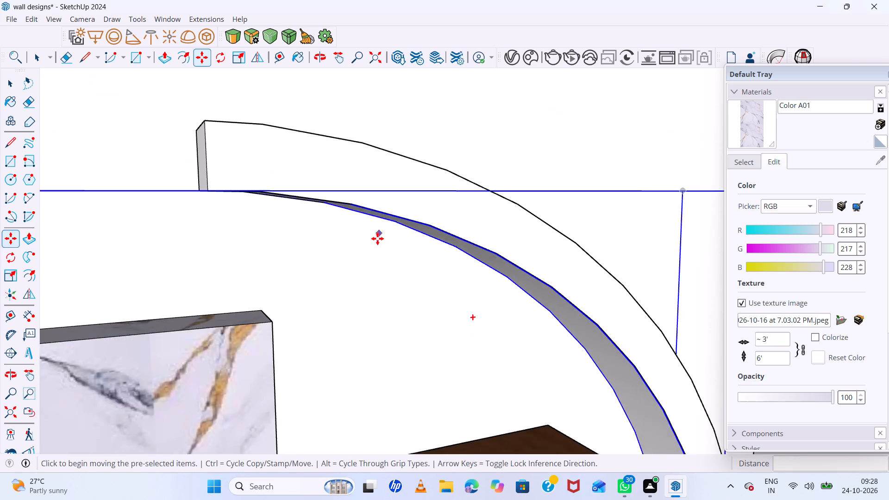
scroll(377, 238, down, 20)
scroll(377, 238, down, 1)
Convert the grouped inner arc face to a V-Ray mesh light and deselect it.
middle_drag(599, 333, 511, 363)
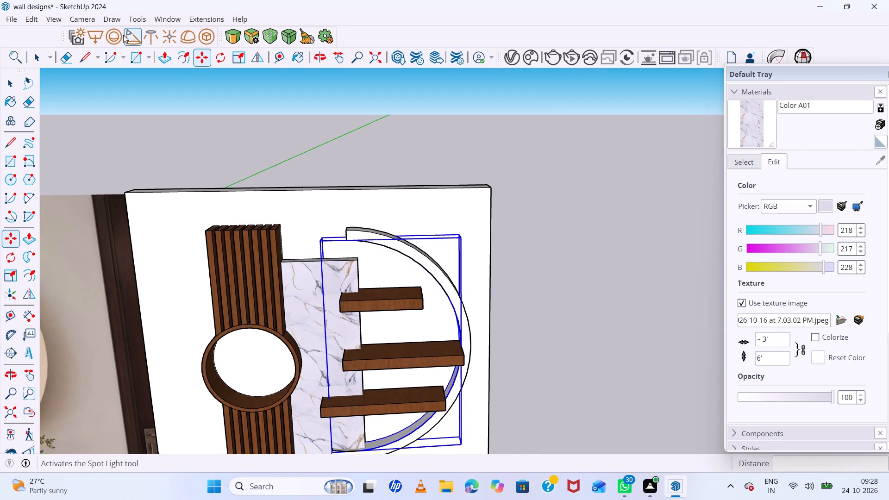
click(210, 38)
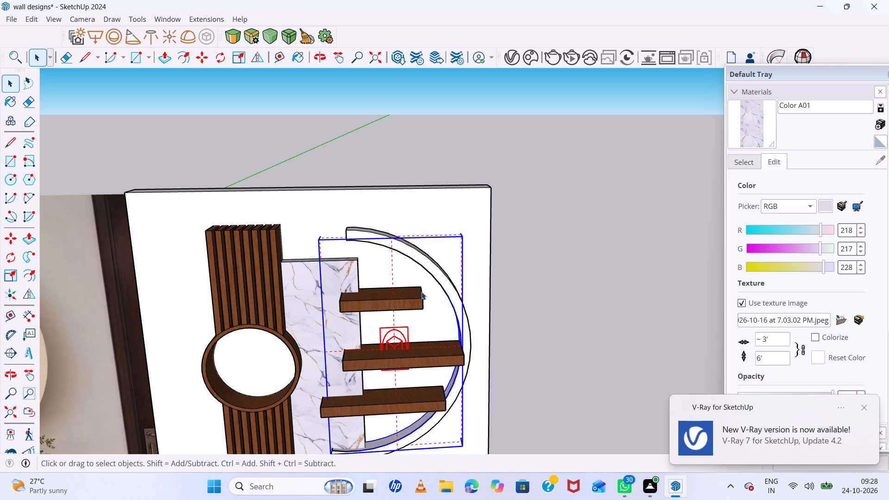
scroll(457, 263, down, 9)
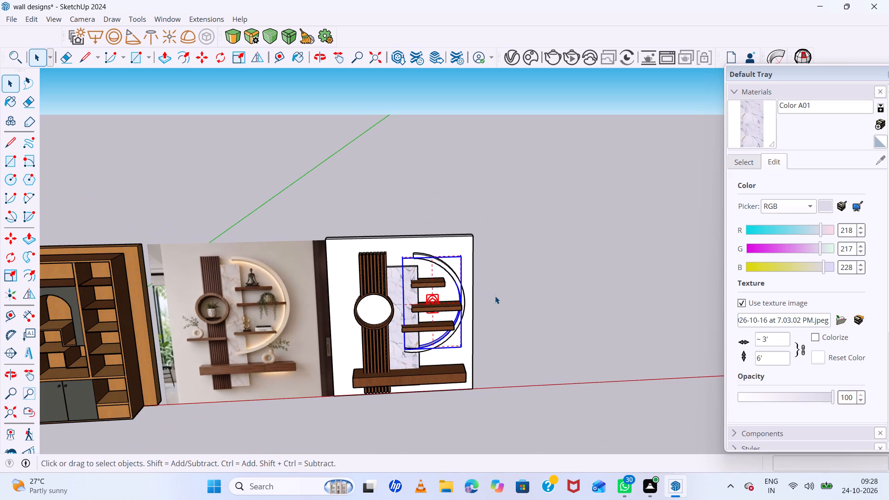
click(495, 296)
scroll(437, 306, up, 12)
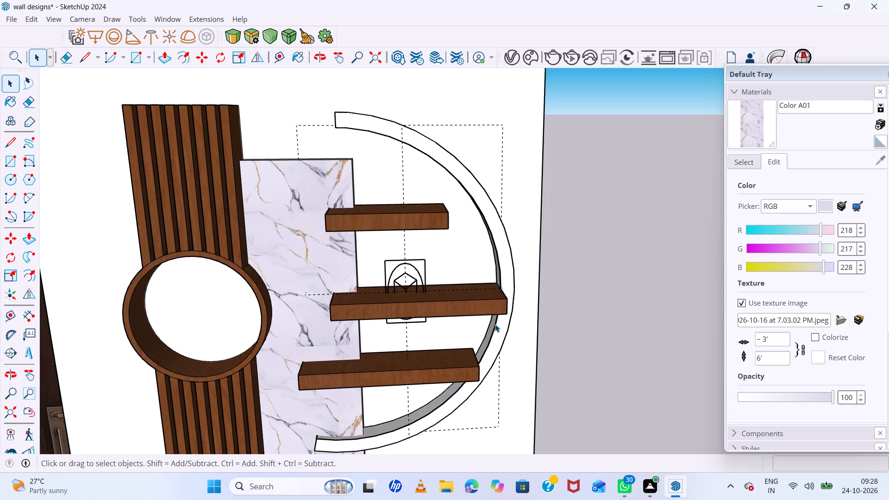
middle_drag(496, 325, 386, 380)
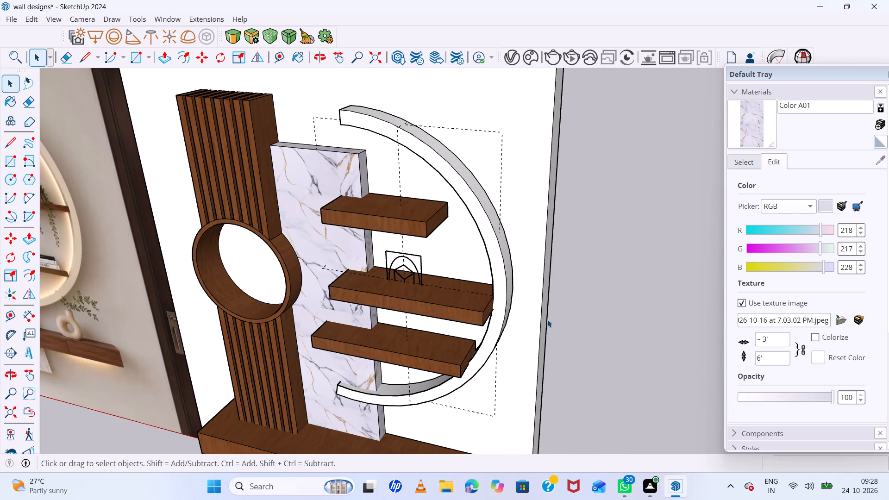
scroll(547, 319, down, 6)
Save the model as wall designs.skp in the skup files folder, replacing the existing file.
key(ctrl+s)
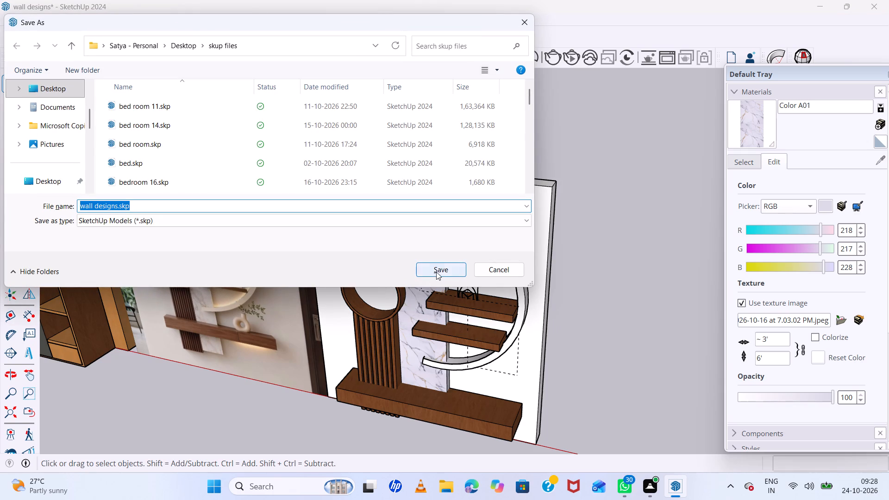
click(439, 271)
click(469, 247)
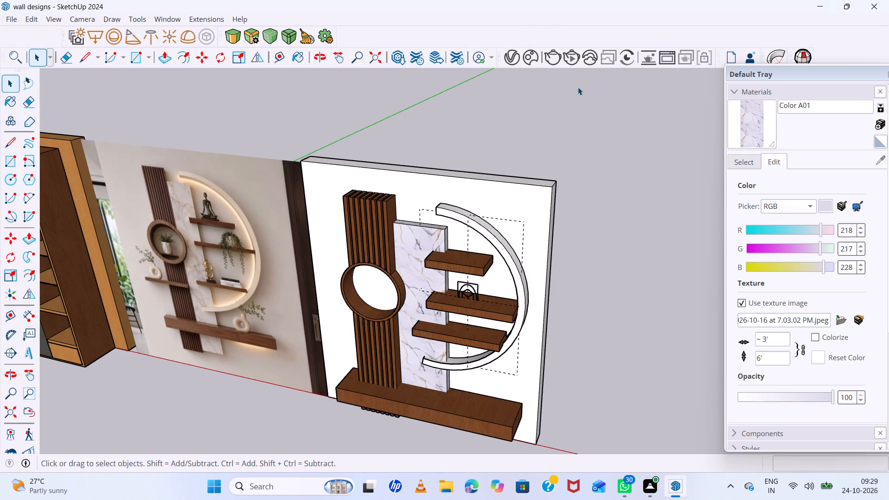
Start a V-Ray interactive render of the decorative wall.
click(570, 56)
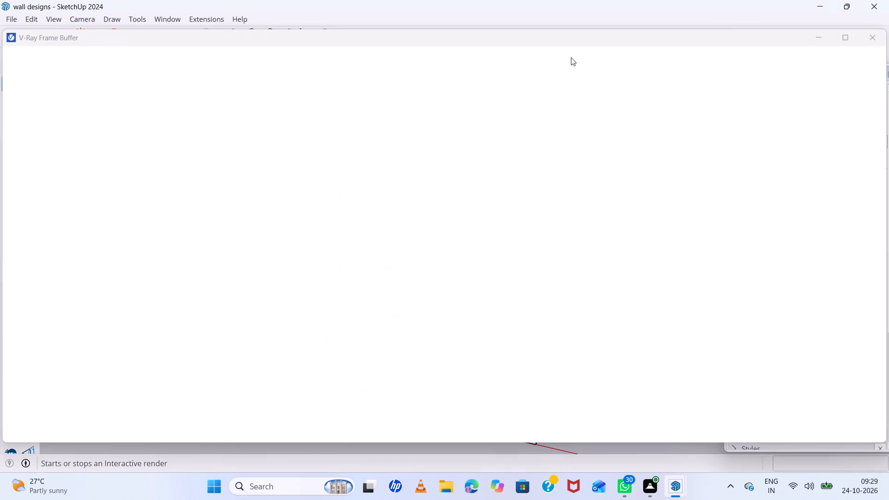
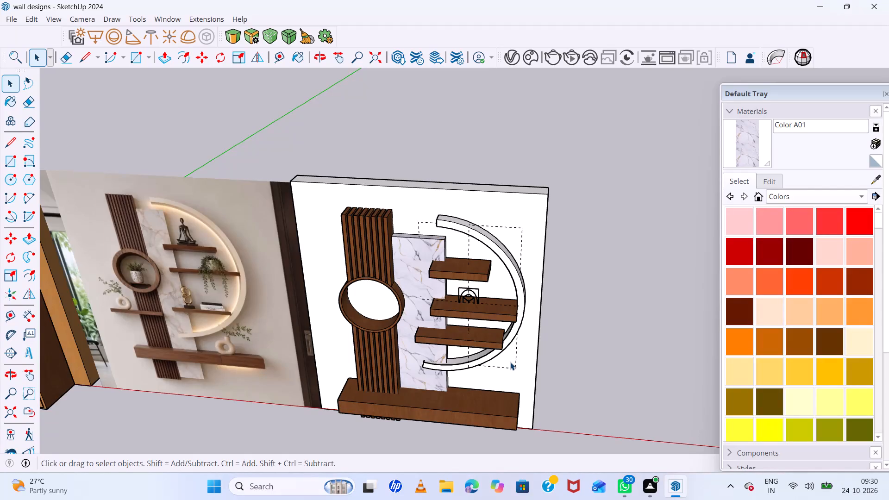
Run an interactive V-Ray test render of the decorative wall, stop it and put the frame buffer away.
scroll(510, 362, down, 6)
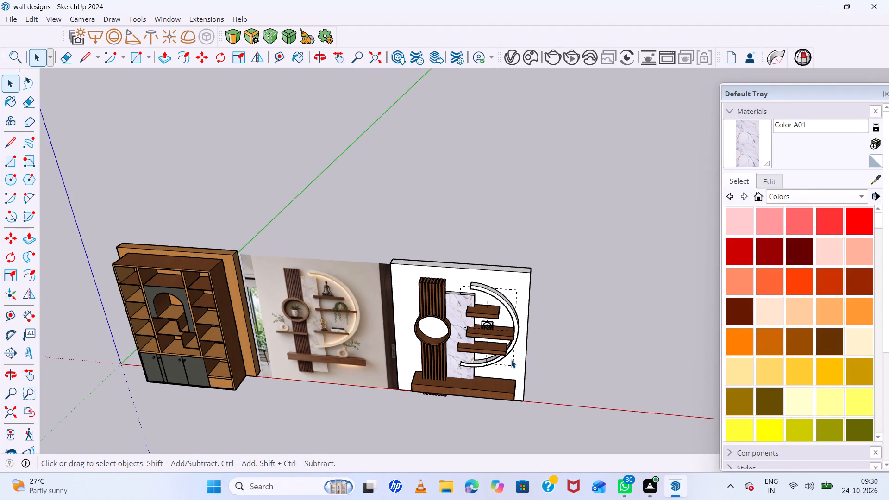
scroll(511, 360, up, 11)
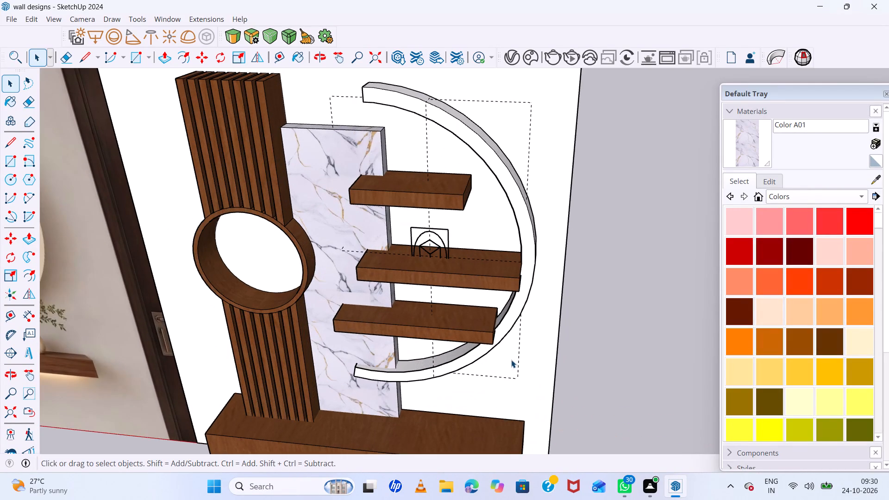
scroll(511, 360, down, 3)
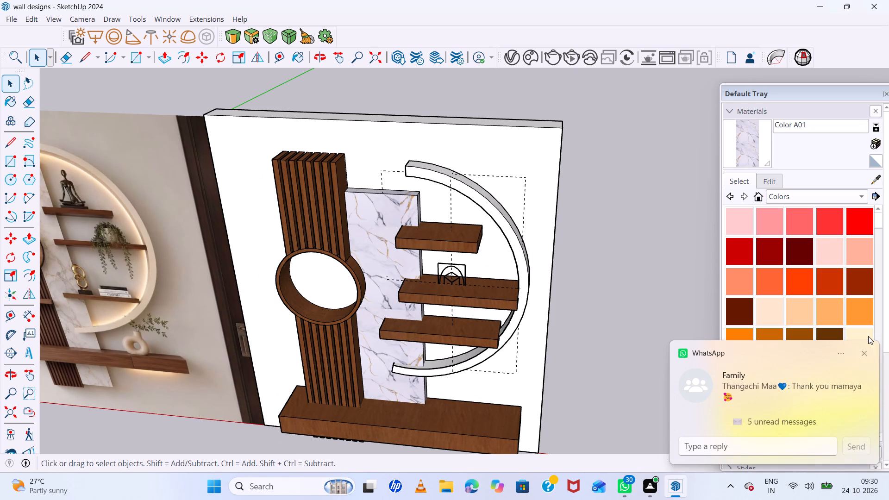
click(864, 354)
scroll(398, 411, down, 2)
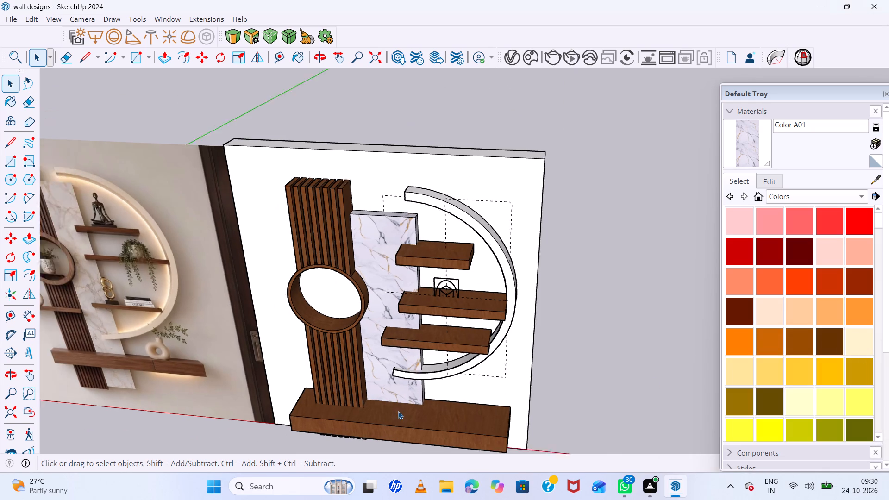
scroll(398, 411, down, 5)
scroll(481, 454, up, 5)
scroll(396, 300, up, 6)
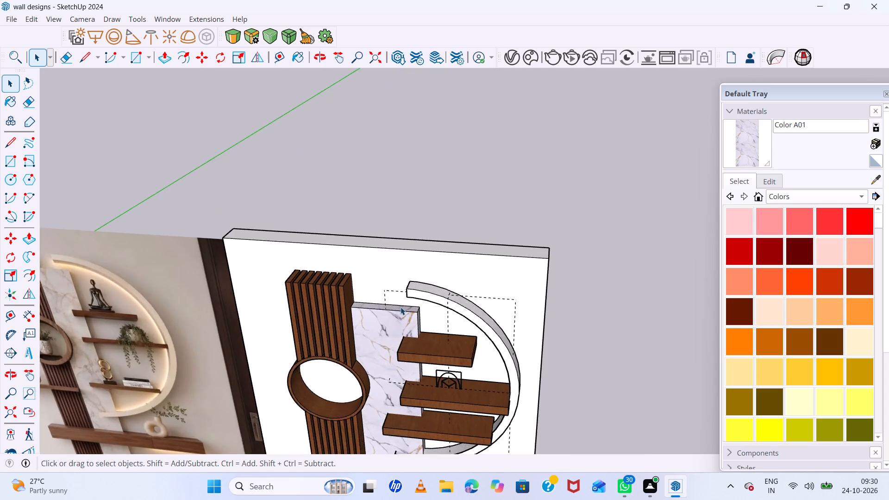
scroll(401, 307, up, 5)
middle_drag(443, 317, 515, 251)
middle_click(517, 250)
click(571, 62)
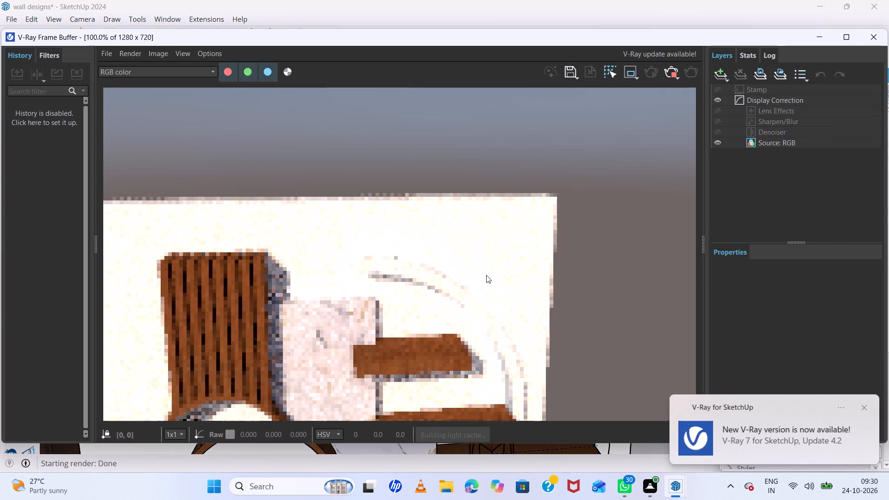
scroll(486, 275, down, 4)
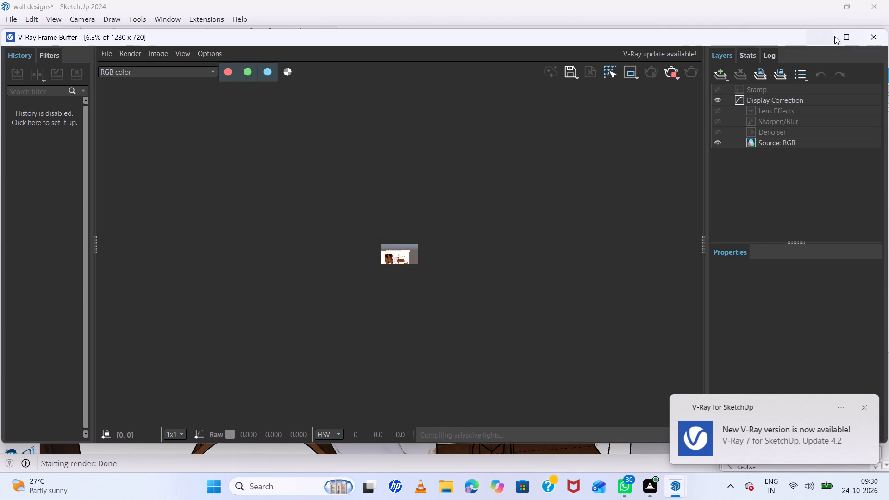
click(674, 74)
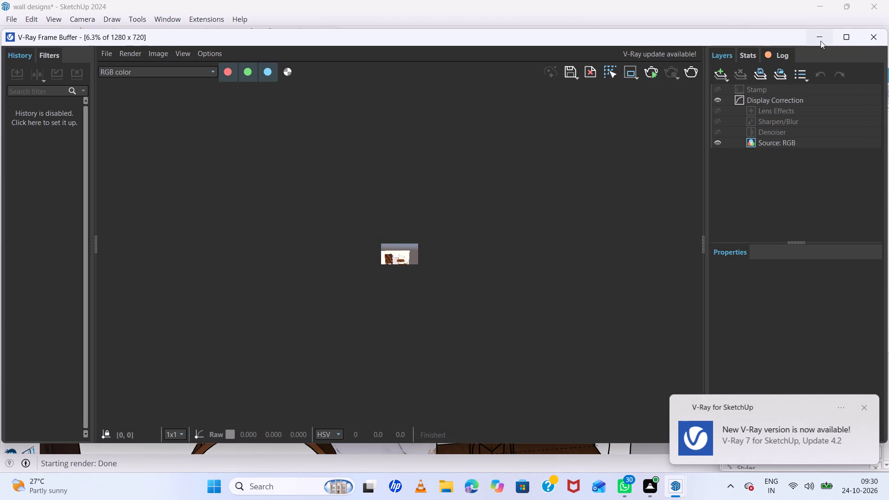
click(820, 41)
Set the SunLight intensity to 0.2 in the V-Ray Asset Editor and put the editor away.
scroll(476, 244, down, 18)
middle_drag(485, 310, 400, 241)
middle_click(399, 240)
scroll(406, 250, up, 5)
click(516, 60)
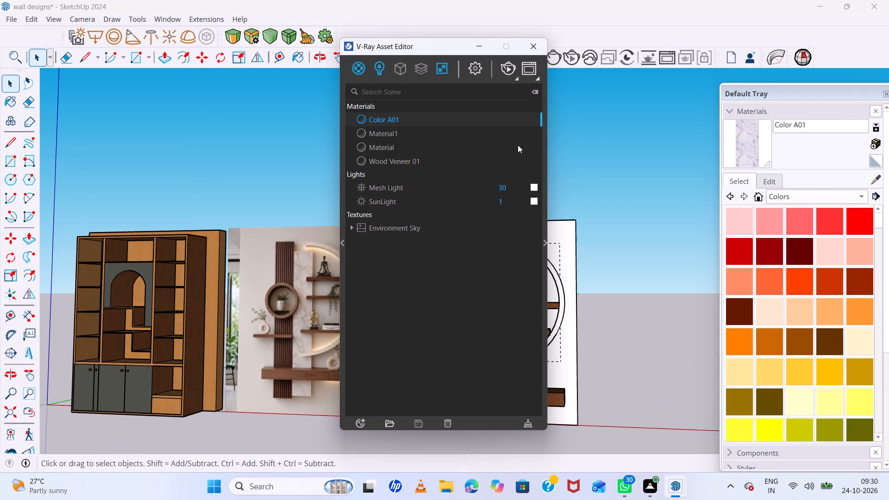
click(381, 68)
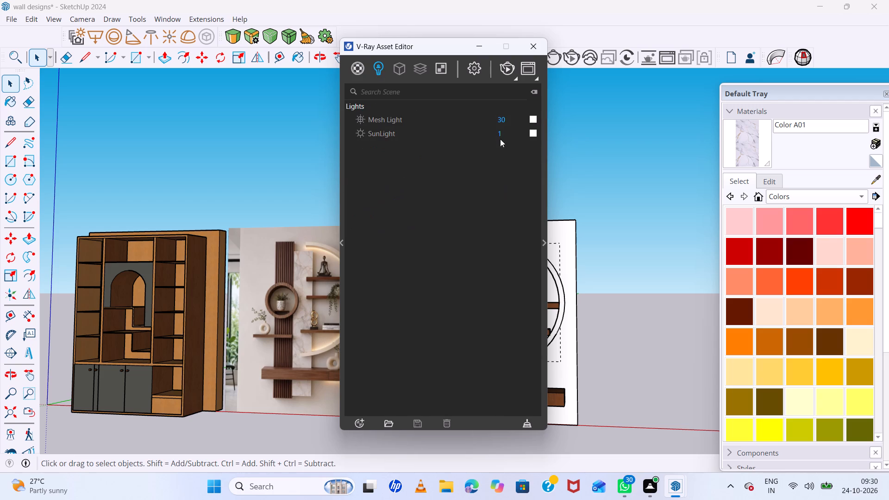
click(512, 129)
key(BackSpace)
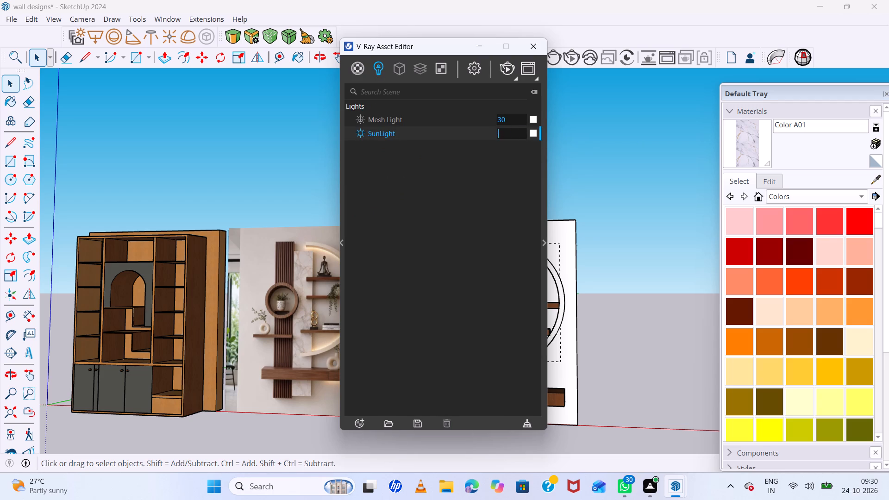
text(.2)
click(600, 212)
click(487, 43)
Re-render the scene interactively, examine the wall under the dimmed sunlight, and stop the render.
double_click(571, 57)
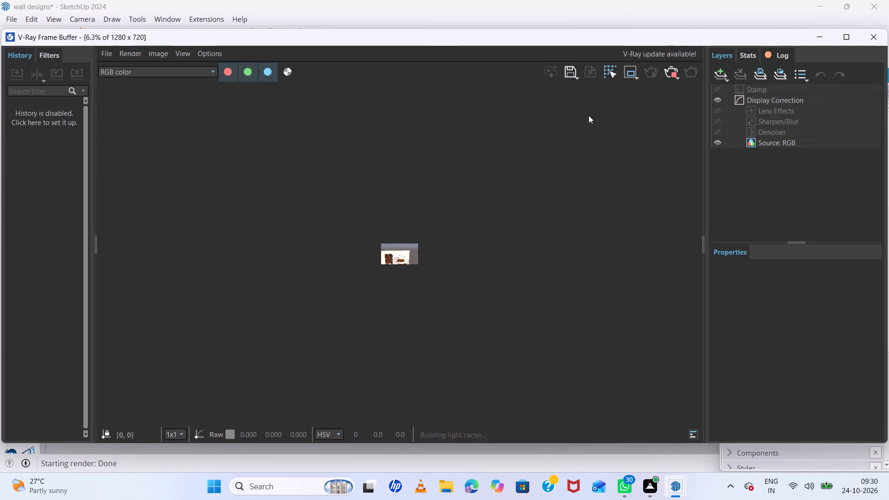
scroll(367, 270, up, 4)
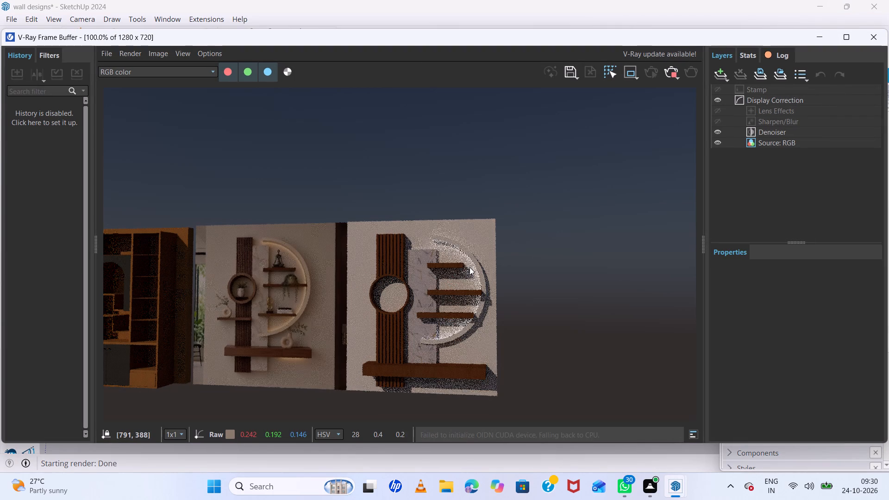
middle_drag(482, 279, 497, 291)
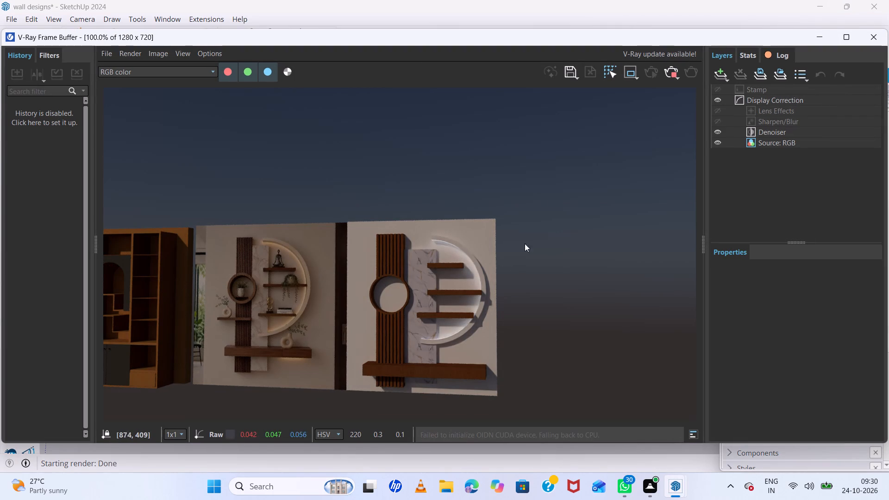
double_click(671, 72)
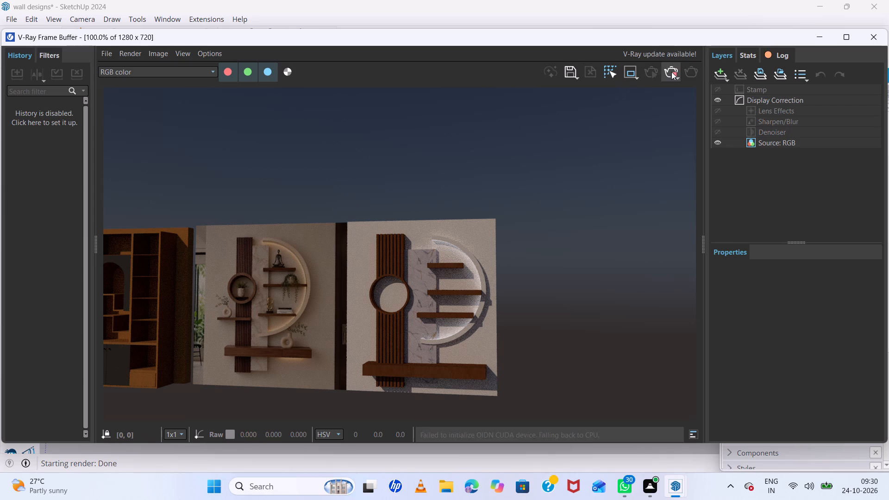
click(812, 37)
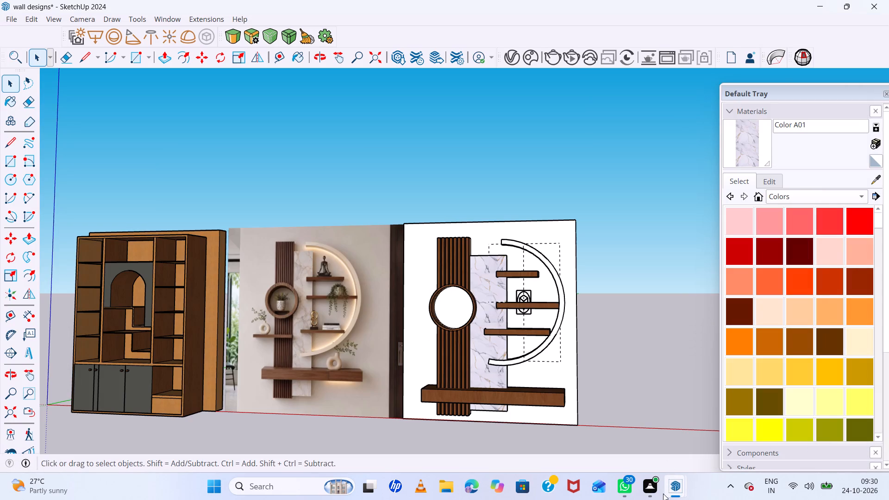
Set the Mesh Light intensity to 150 in its V-Ray parameters and put the Asset Editor away.
double_click(671, 491)
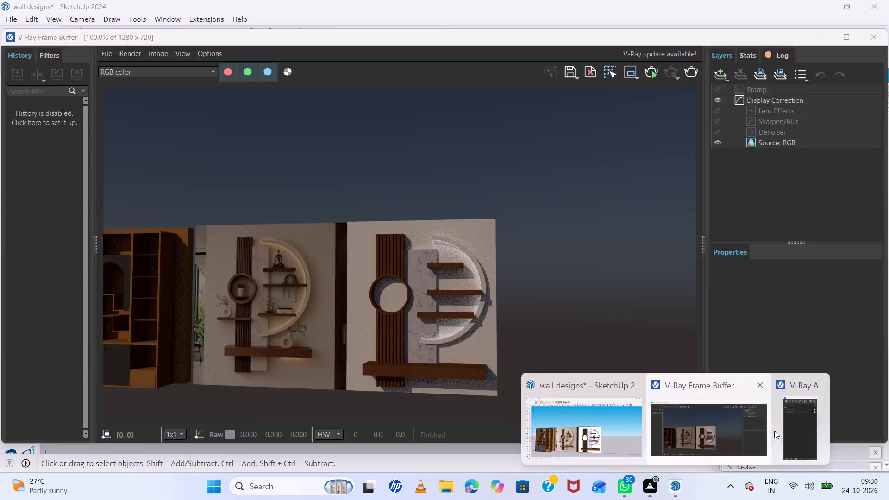
click(796, 425)
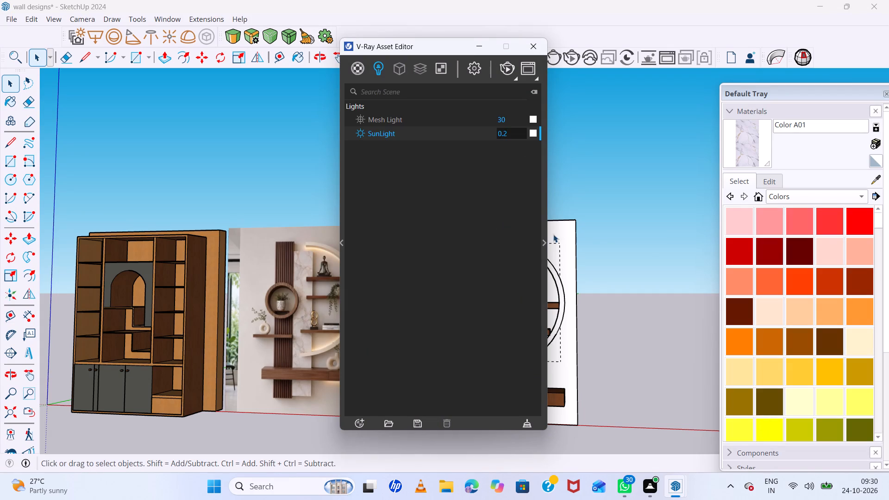
double_click(544, 244)
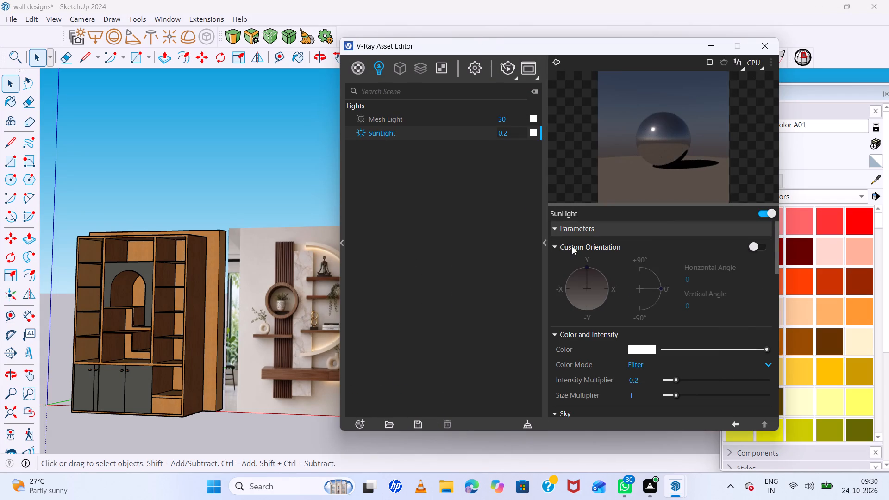
double_click(477, 112)
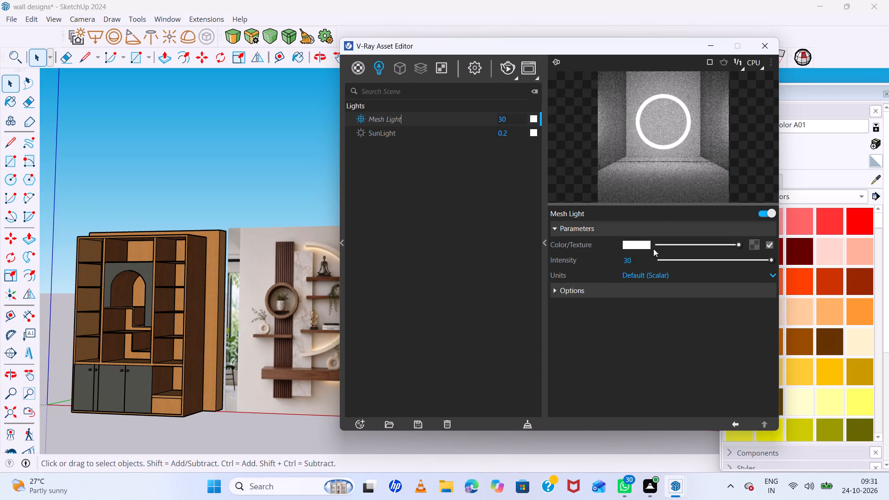
double_click(643, 259)
key(BackSpace)
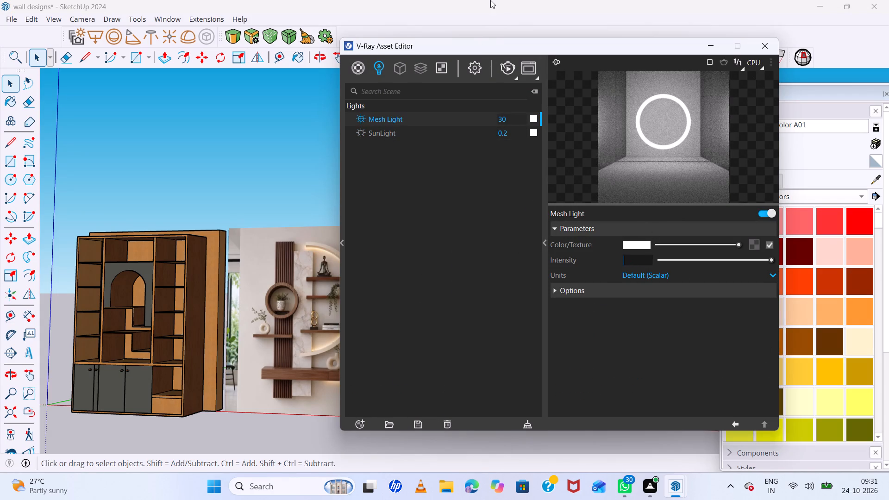
text(150)
key(Return)
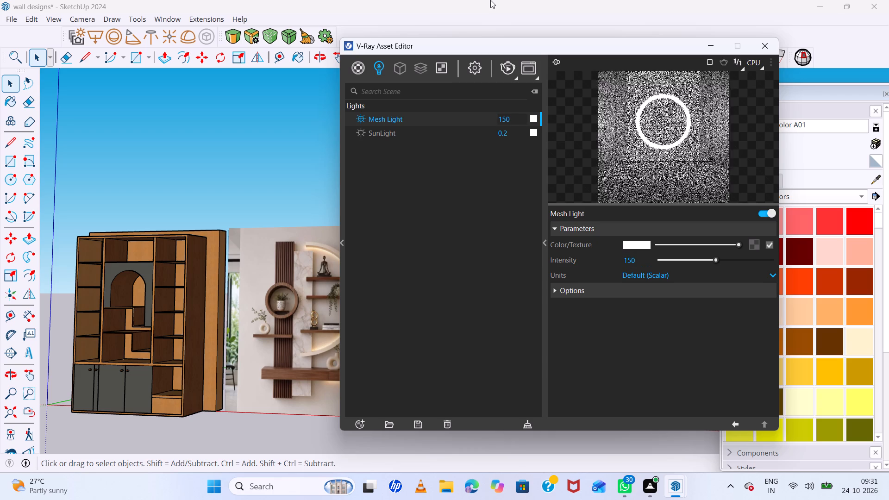
click(714, 45)
Render the scene again in the V-Ray Frame Buffer, examine the arc's brighter glow, and stop the render.
click(676, 488)
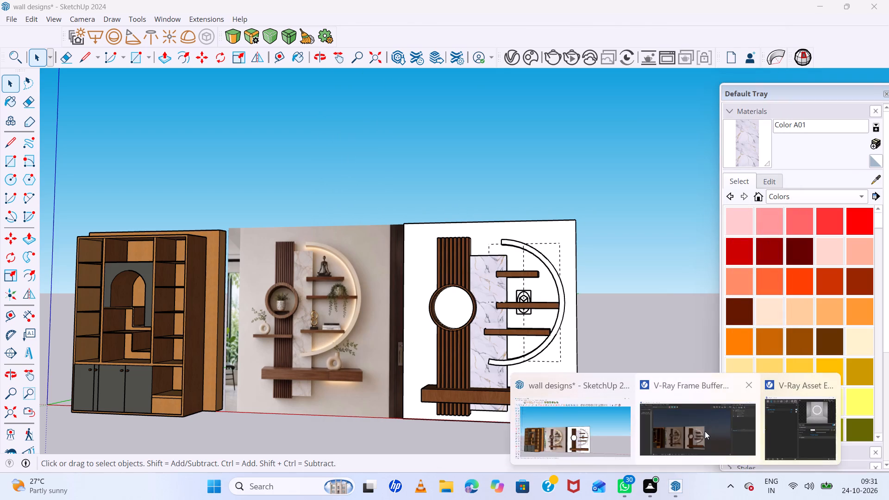
click(705, 431)
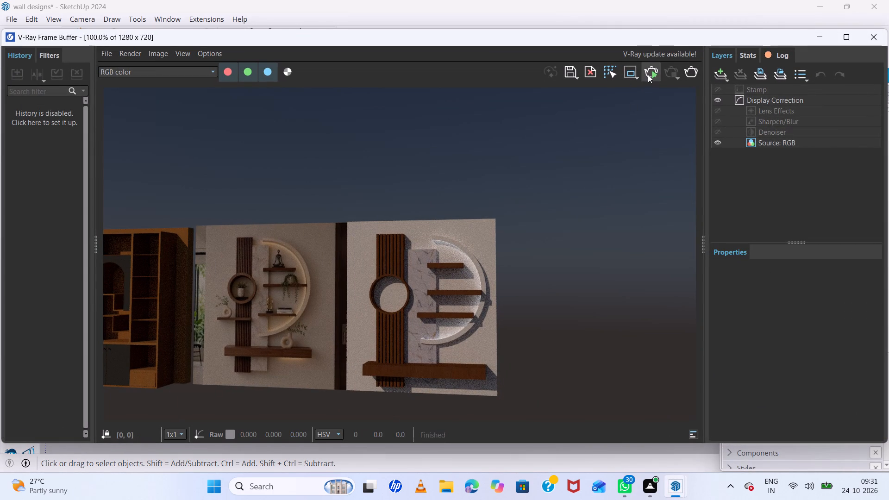
click(651, 73)
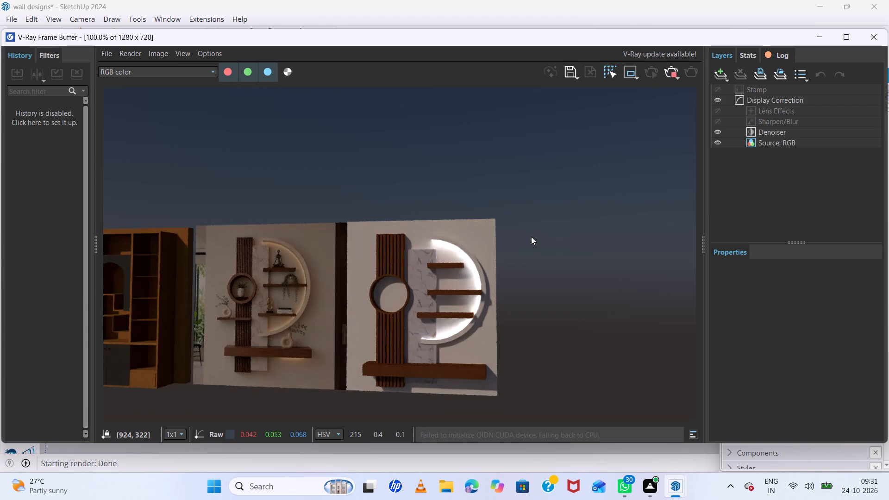
scroll(531, 237, down, 1)
scroll(531, 237, up, 1)
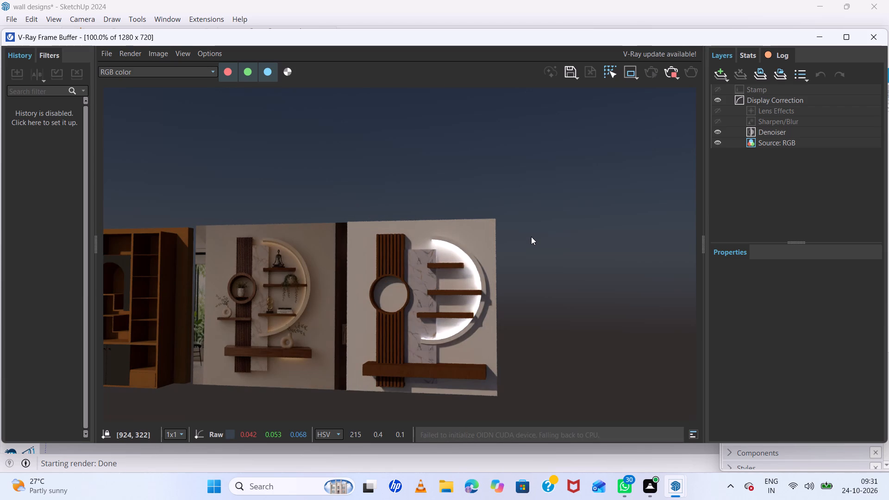
click(675, 76)
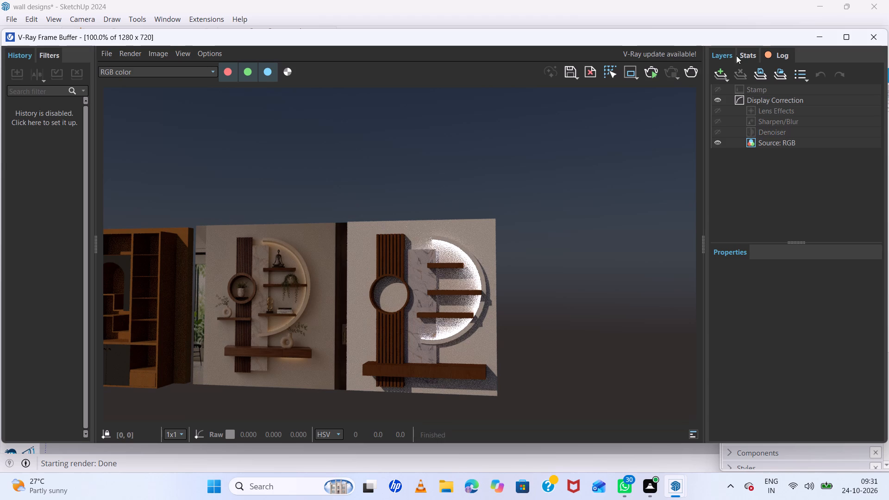
click(813, 35)
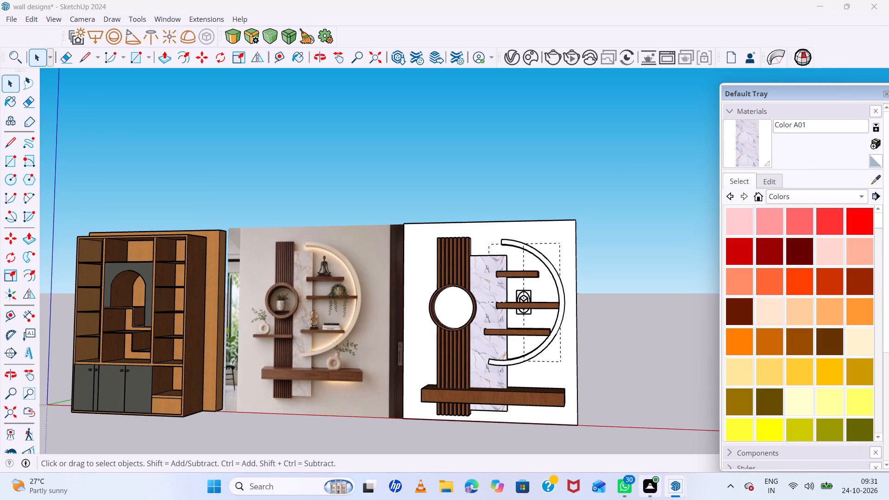
Set the Mesh Light's colour temperature to 3500 K in the V-Ray Color Picker and put both V-Ray windows away.
click(678, 482)
click(797, 430)
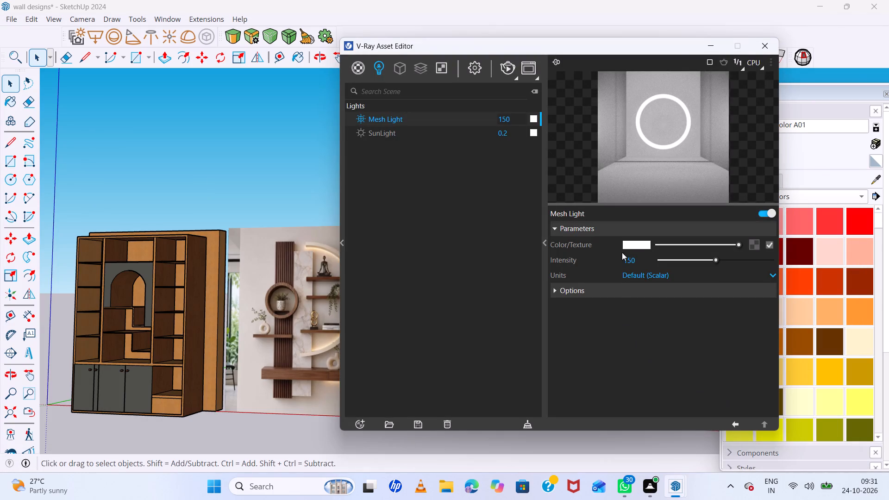
click(637, 247)
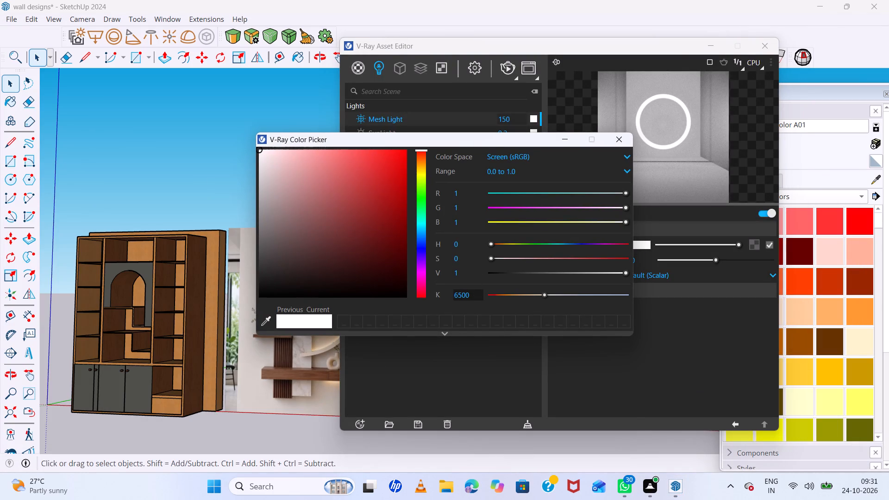
drag(463, 294, 454, 298)
click(452, 298)
click(447, 300)
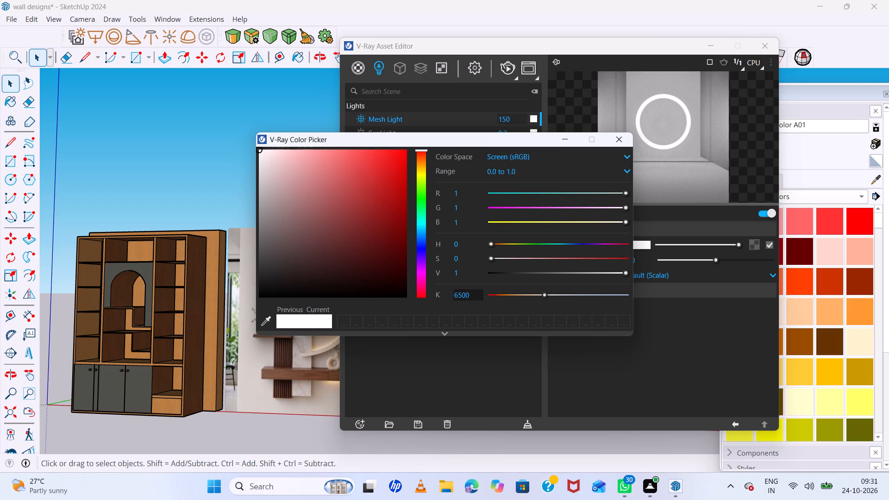
double_click(462, 295)
key(backslash)
key(BackSpace)
text(35)
text(00)
double_click(439, 363)
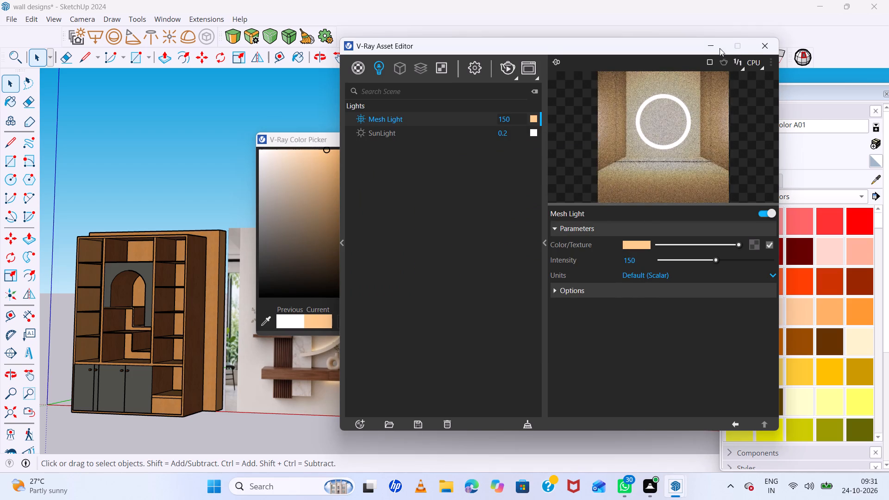
click(712, 49)
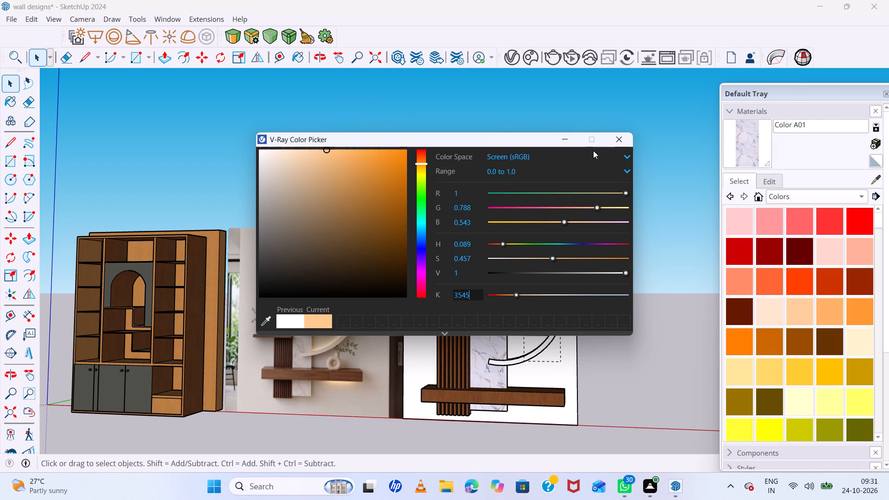
click(566, 141)
Re-render the scene interactively in the V-Ray Frame Buffer, examine the arc's light colour, stop the render and put the window away.
click(675, 491)
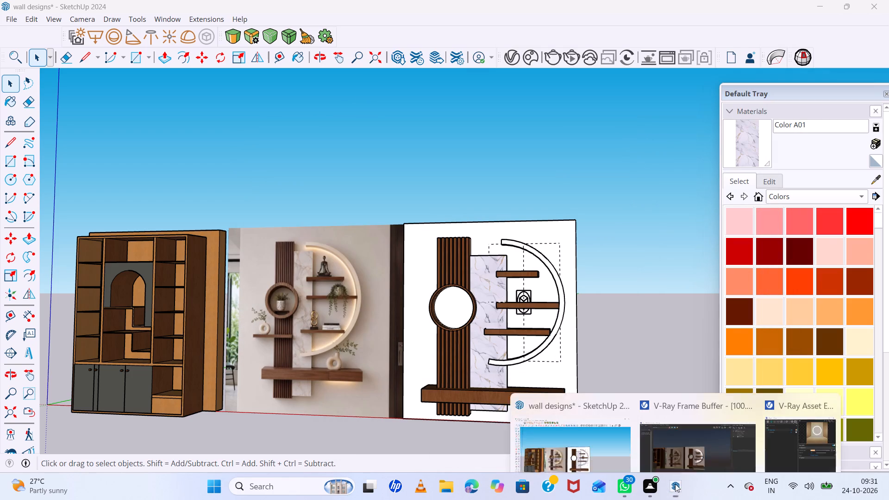
click(702, 446)
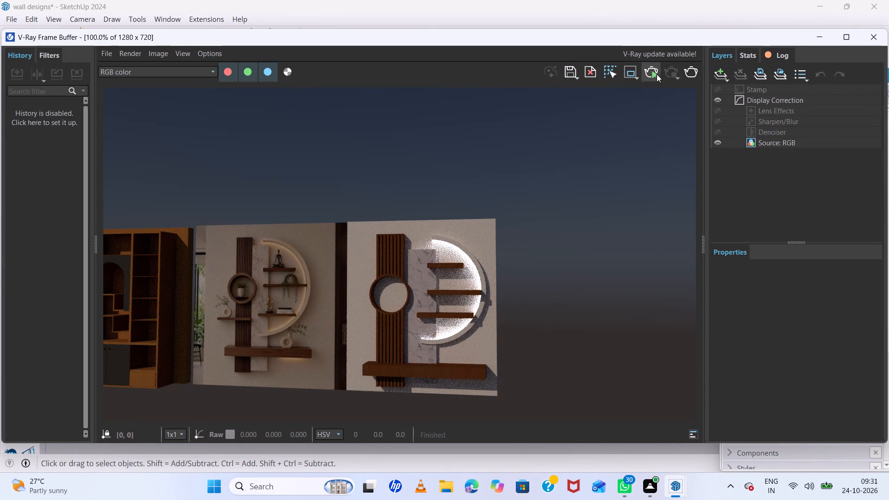
click(657, 74)
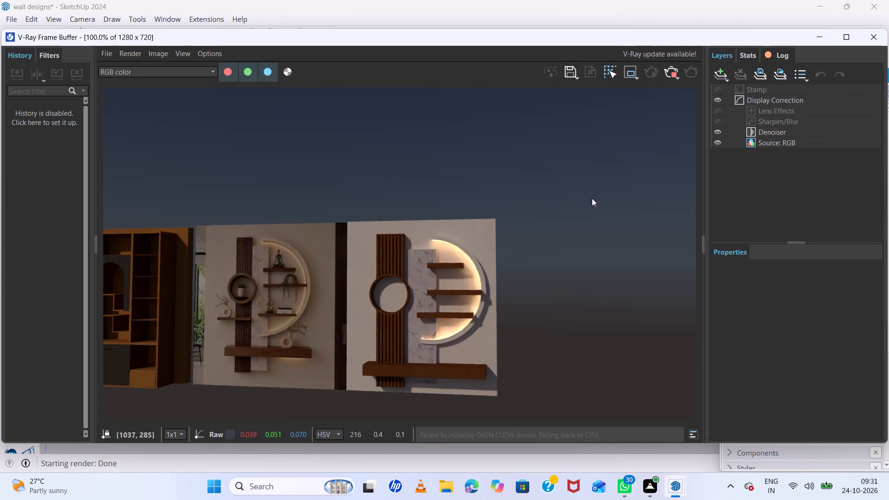
click(670, 73)
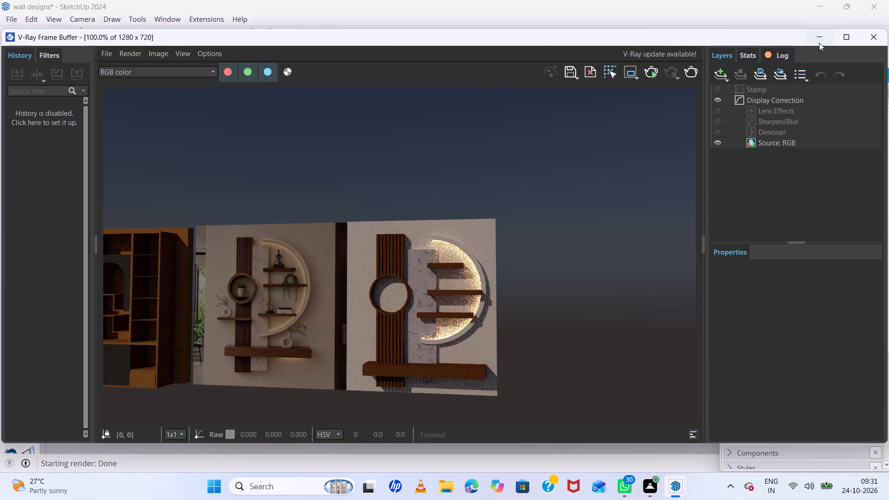
double_click(819, 43)
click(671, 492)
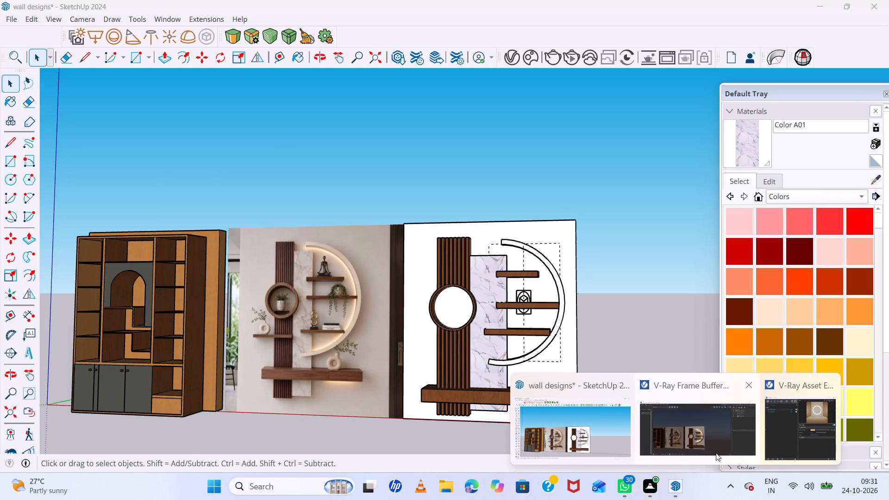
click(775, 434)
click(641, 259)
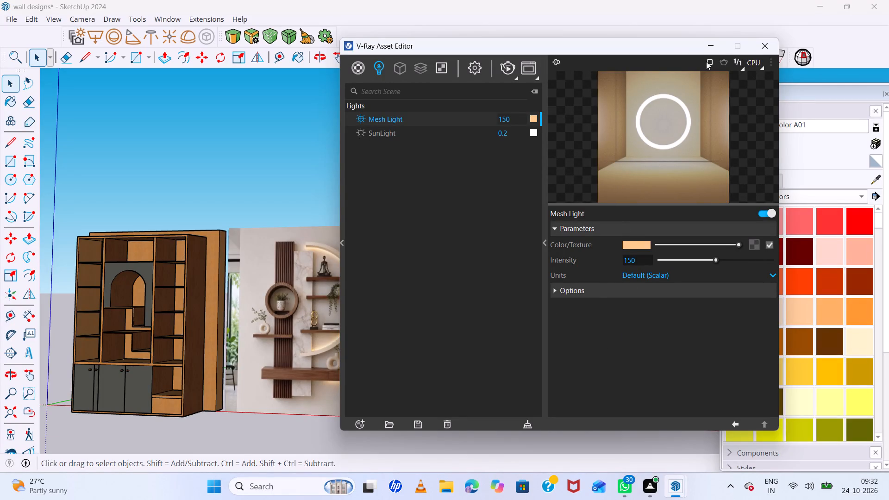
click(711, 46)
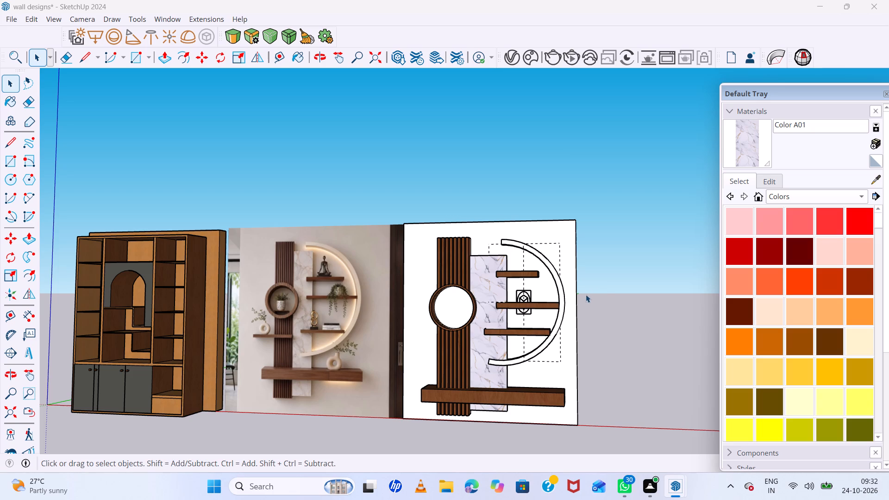
Examine the modelled wall's shelves, arc, round frame and marble panel from several angles against the reference image.
scroll(501, 312, up, 10)
middle_drag(500, 309, 540, 389)
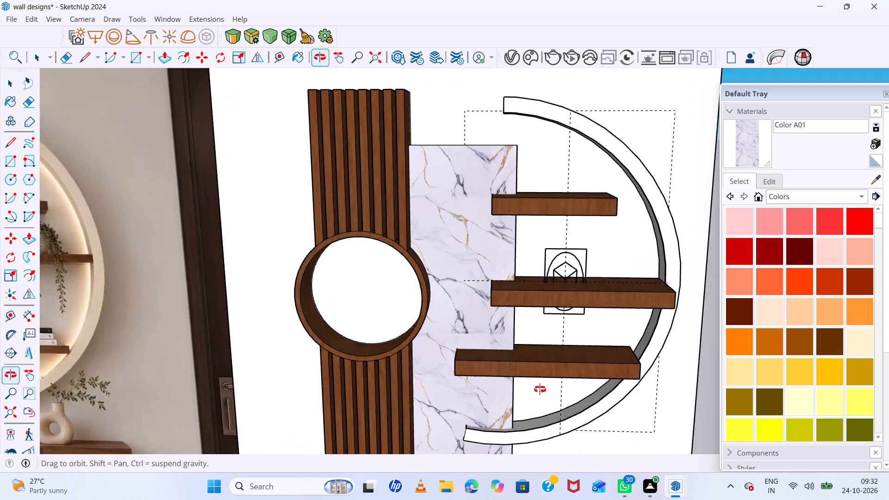
middle_drag(540, 389, 551, 334)
scroll(531, 311, down, 13)
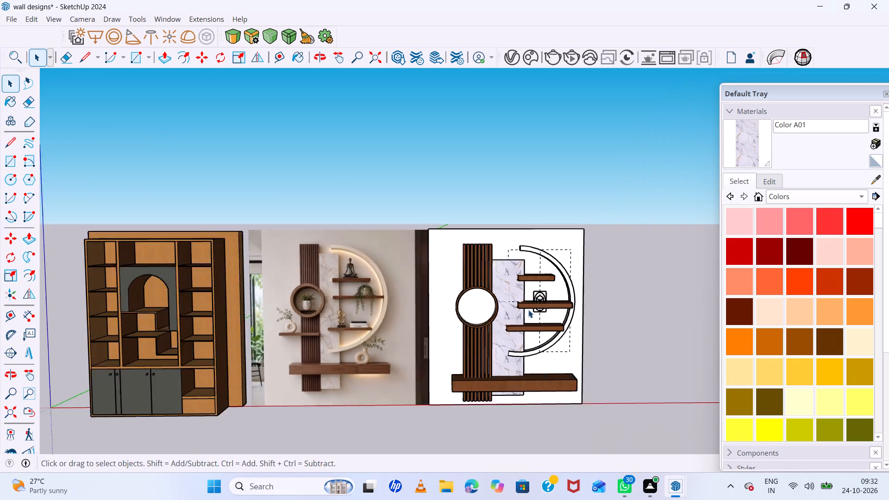
scroll(528, 310, down, 1)
scroll(588, 344, up, 5)
scroll(588, 344, down, 5)
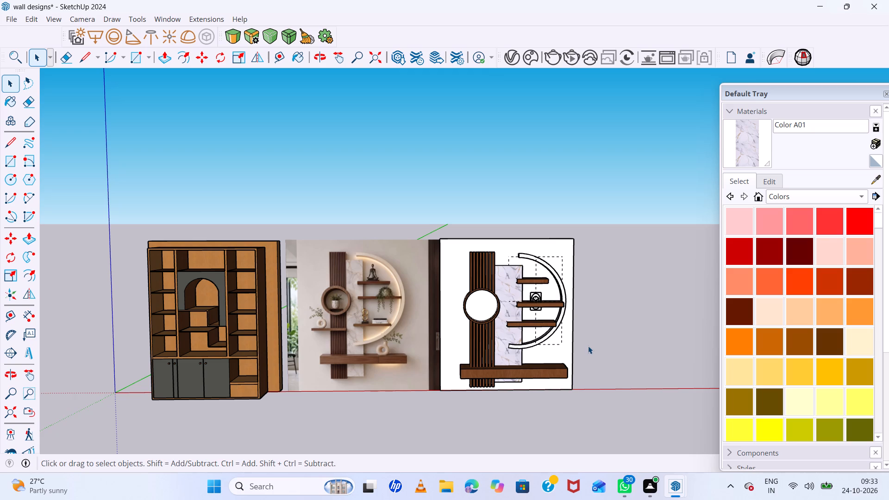
scroll(575, 353, down, 2)
scroll(575, 353, up, 4)
scroll(575, 353, down, 2)
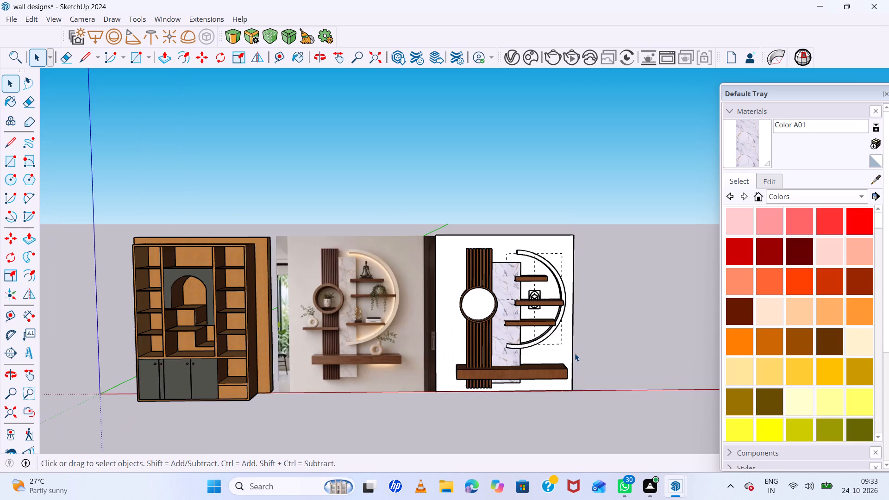
scroll(575, 353, down, 3)
scroll(575, 353, up, 10)
middle_drag(570, 352, 547, 358)
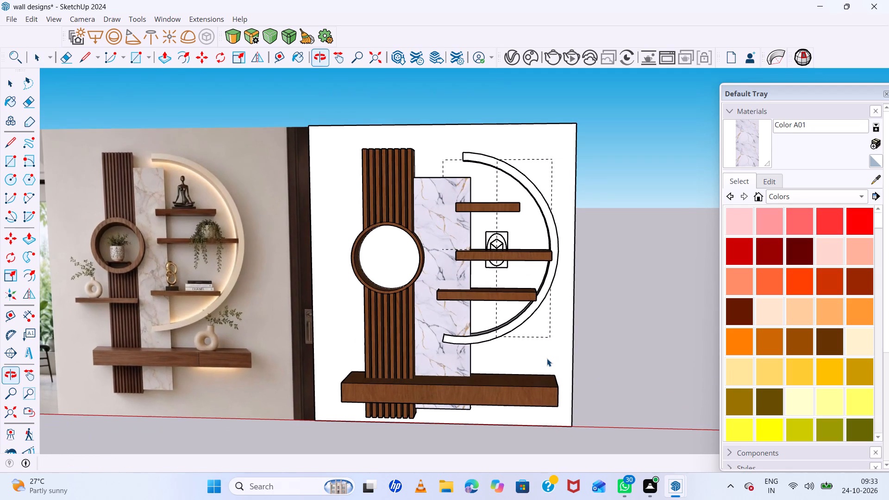
scroll(545, 349, up, 4)
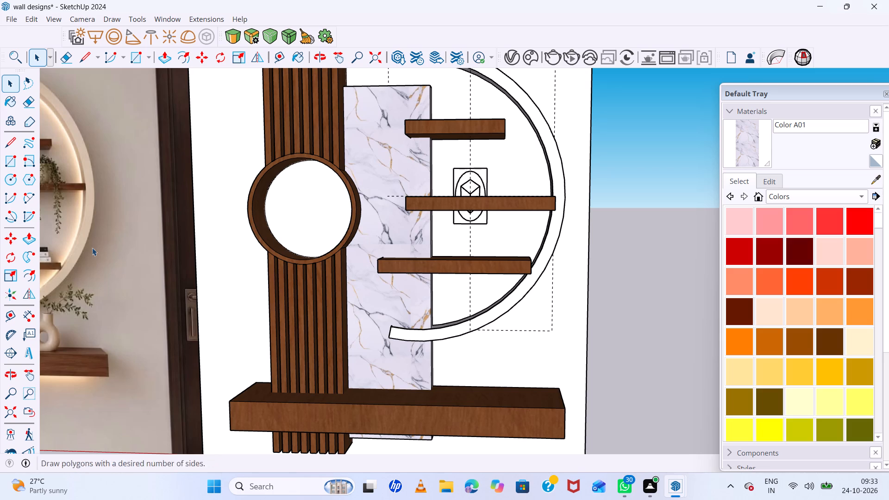
middle_drag(193, 249, 385, 277)
middle_click(385, 277)
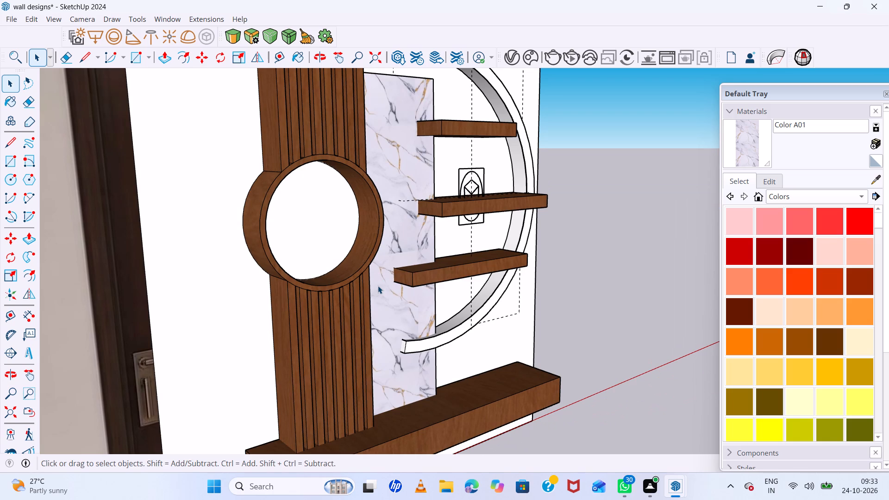
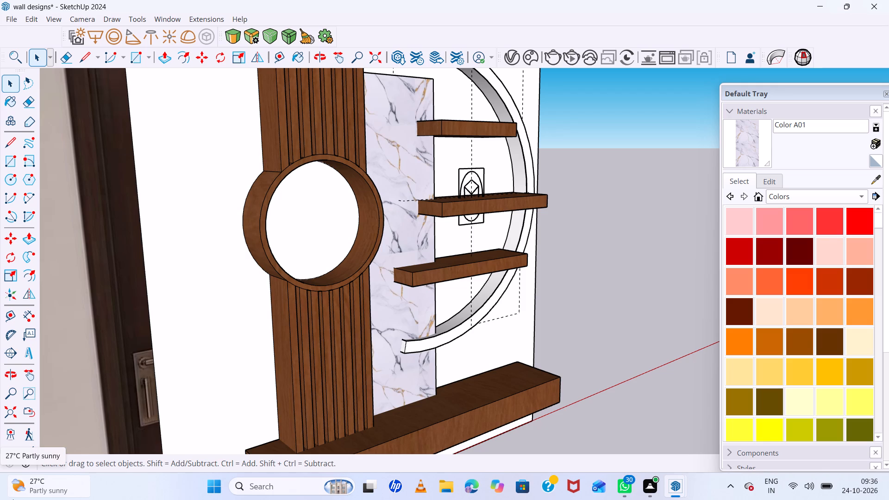
Examine the modelled wall from several angles alongside the reference image and the neighbouring bookcase.
scroll(432, 231, down, 8)
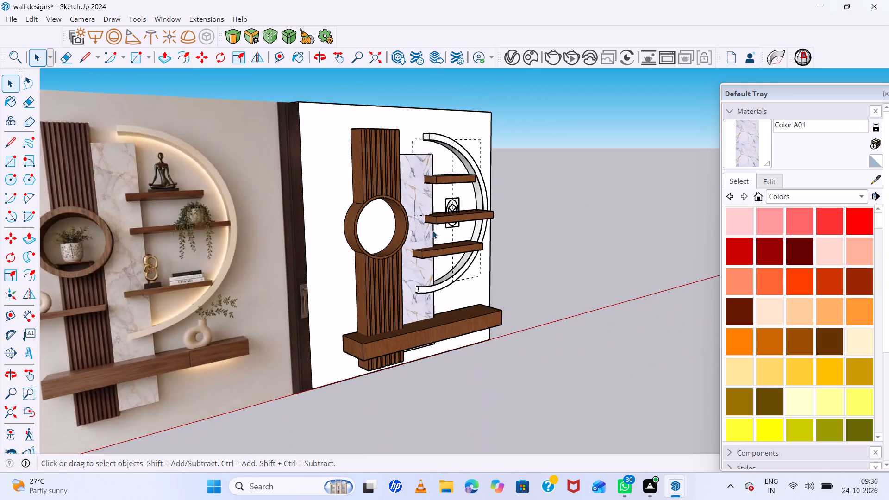
scroll(432, 231, down, 6)
middle_drag(442, 273, 446, 334)
scroll(402, 188, down, 8)
scroll(441, 223, up, 9)
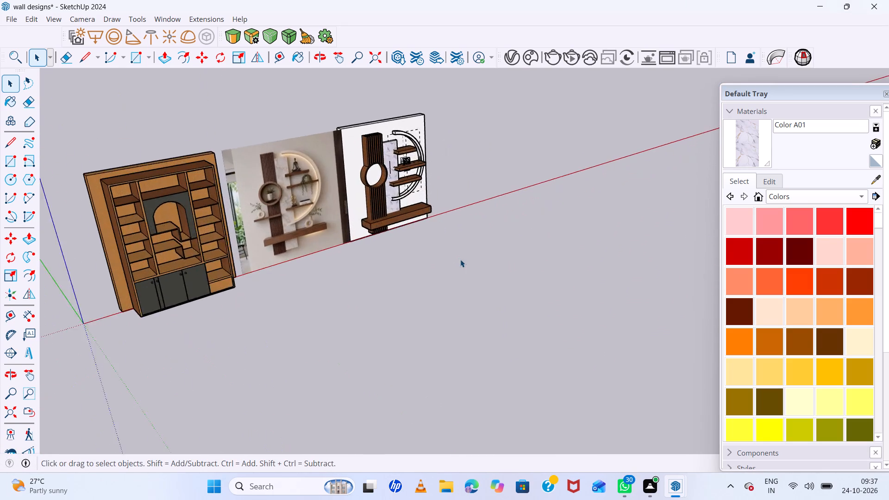
scroll(460, 259, up, 4)
middle_drag(428, 264, 306, 284)
scroll(338, 239, down, 13)
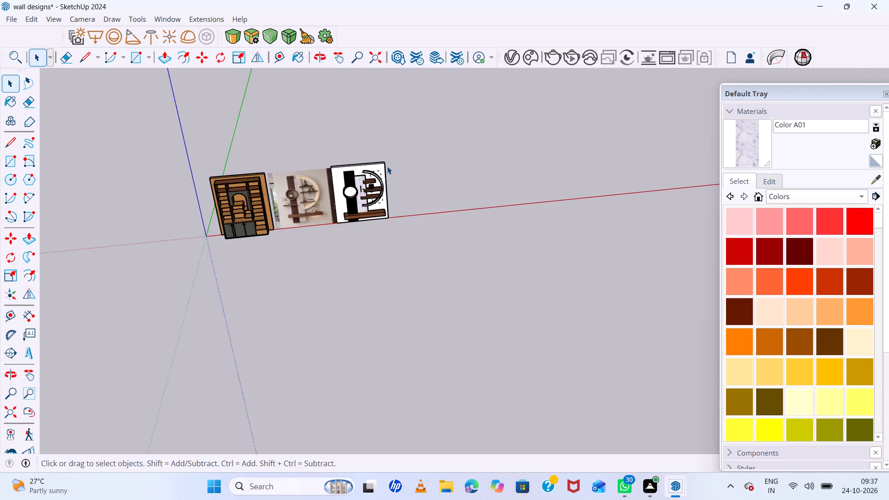
scroll(387, 166, up, 16)
scroll(367, 214, up, 2)
middle_drag(367, 214, 360, 157)
scroll(389, 161, down, 6)
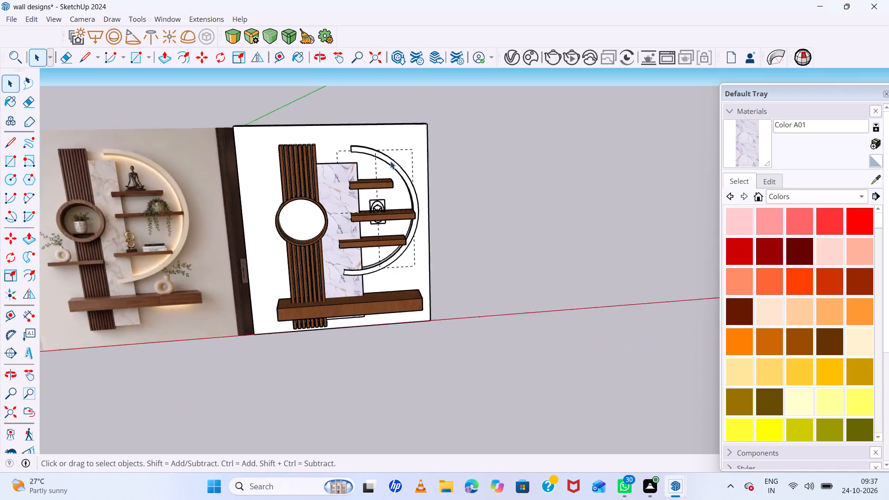
scroll(390, 161, down, 7)
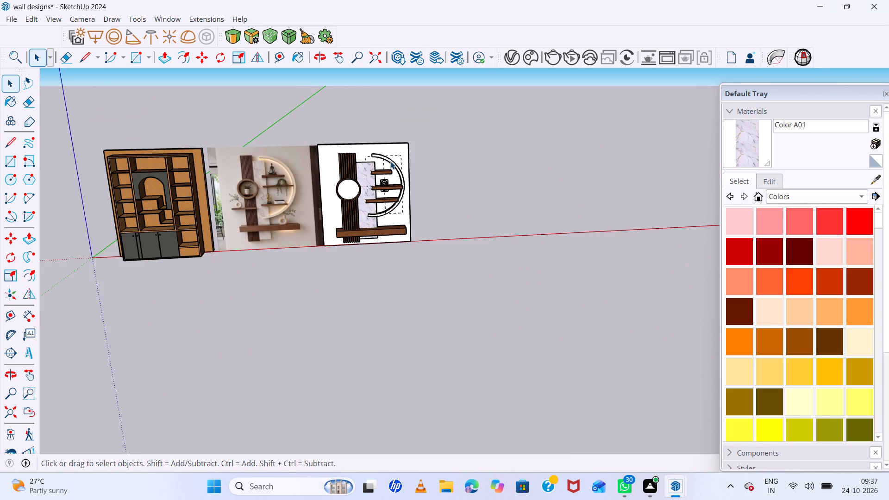
scroll(390, 161, down, 7)
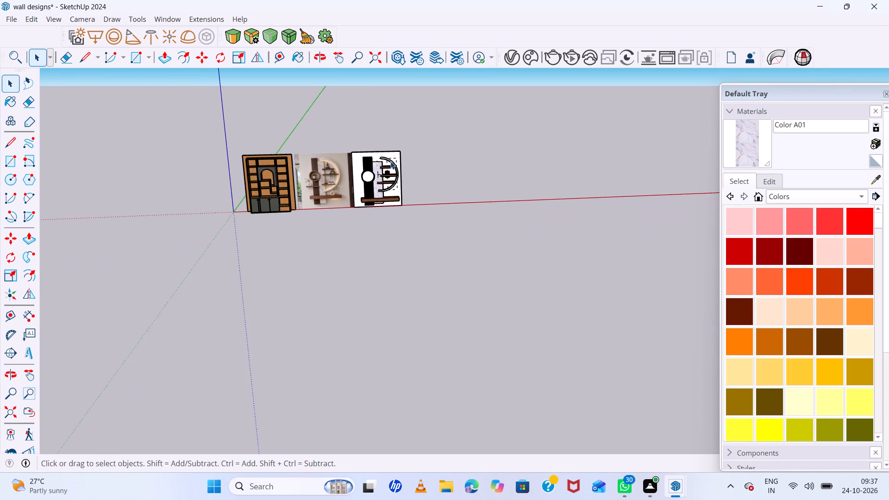
scroll(349, 160, up, 7)
scroll(345, 156, down, 6)
scroll(324, 151, up, 5)
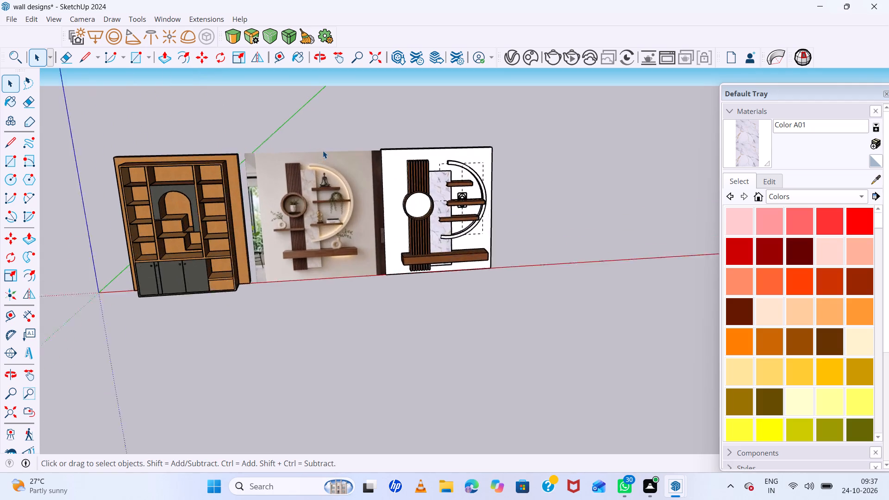
scroll(323, 150, up, 8)
scroll(368, 175, up, 8)
scroll(368, 175, down, 18)
scroll(390, 210, up, 7)
scroll(472, 209, up, 5)
middle_drag(484, 213, 365, 221)
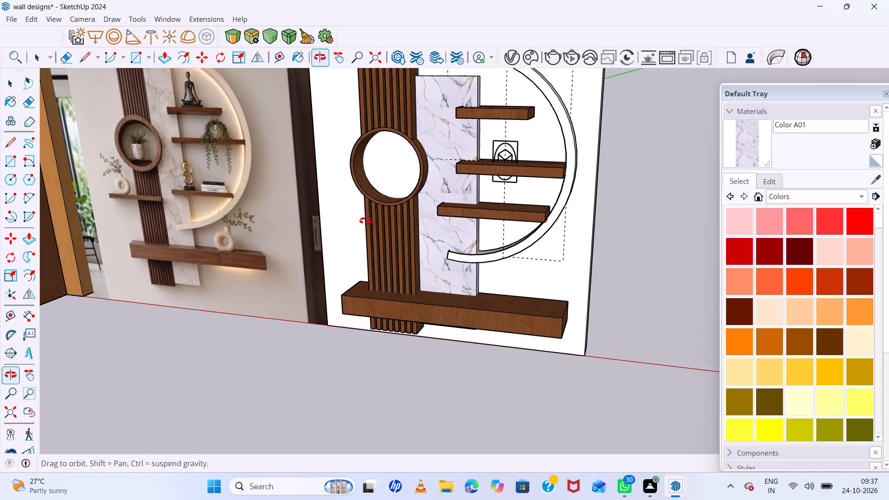
middle_drag(365, 221, 464, 262)
middle_click(464, 262)
scroll(464, 259, down, 7)
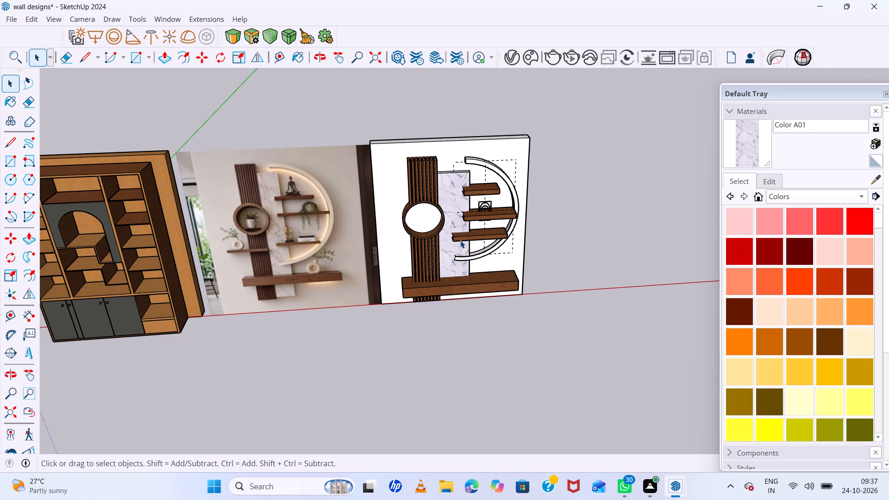
scroll(460, 240, up, 7)
middle_drag(463, 253, 474, 294)
scroll(479, 262, down, 12)
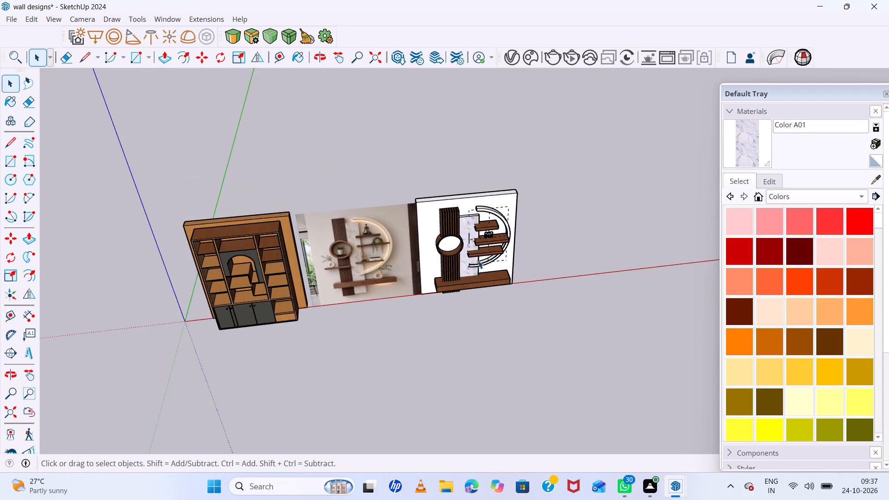
scroll(403, 235, up, 7)
scroll(361, 230, up, 8)
scroll(351, 230, down, 15)
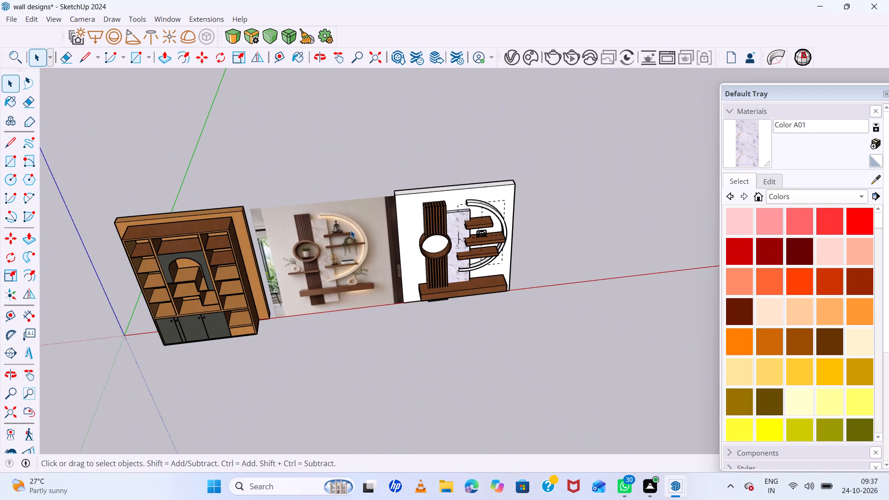
scroll(449, 262, up, 7)
middle_drag(450, 263, 436, 165)
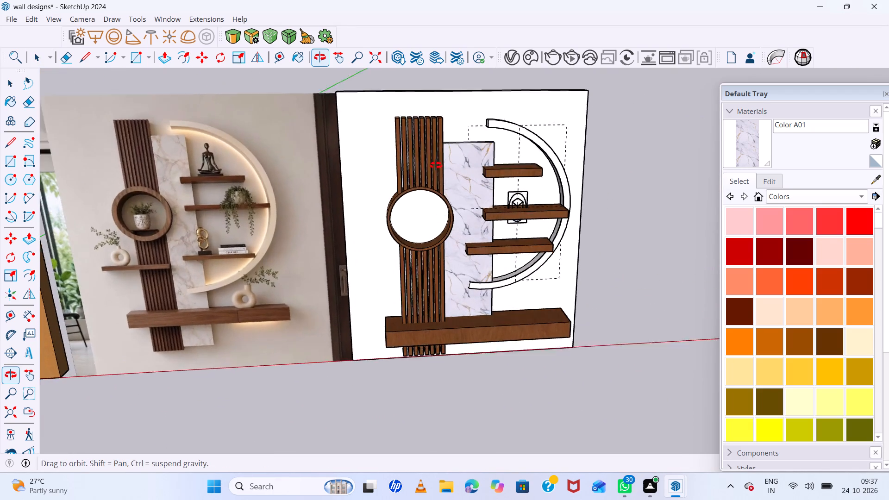
middle_drag(436, 165, 431, 112)
middle_click(431, 112)
middle_click(431, 112)
scroll(430, 113, down, 8)
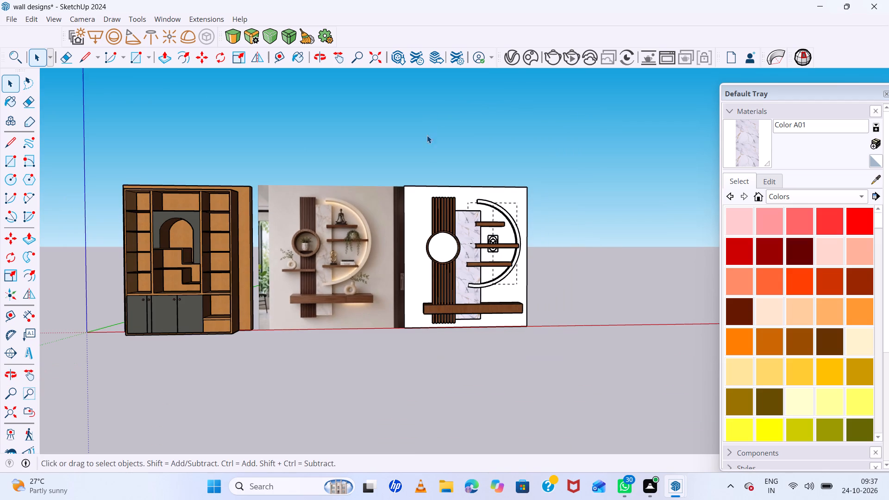
Compare the reference image's lower shelves and fluted panel with the modelled wall's slats, shelves and bottom ledge.
scroll(307, 277, up, 7)
middle_drag(307, 277, 305, 322)
scroll(511, 280, up, 6)
scroll(471, 260, down, 4)
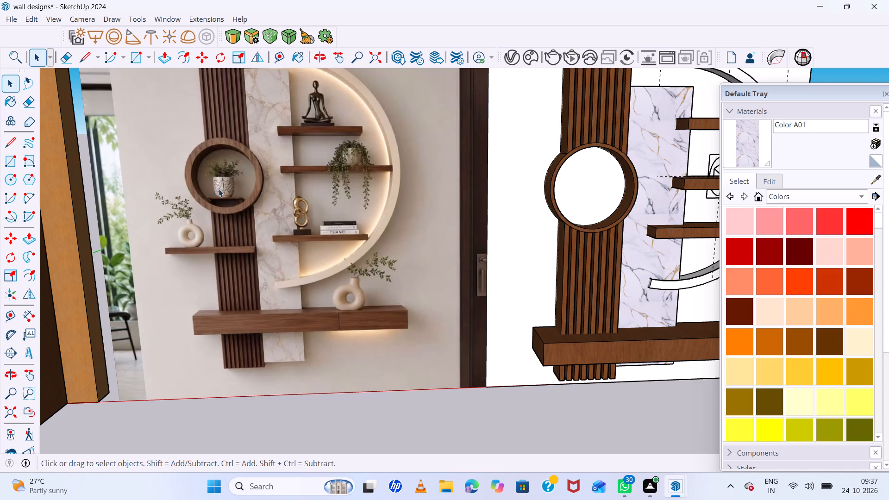
scroll(372, 318, down, 7)
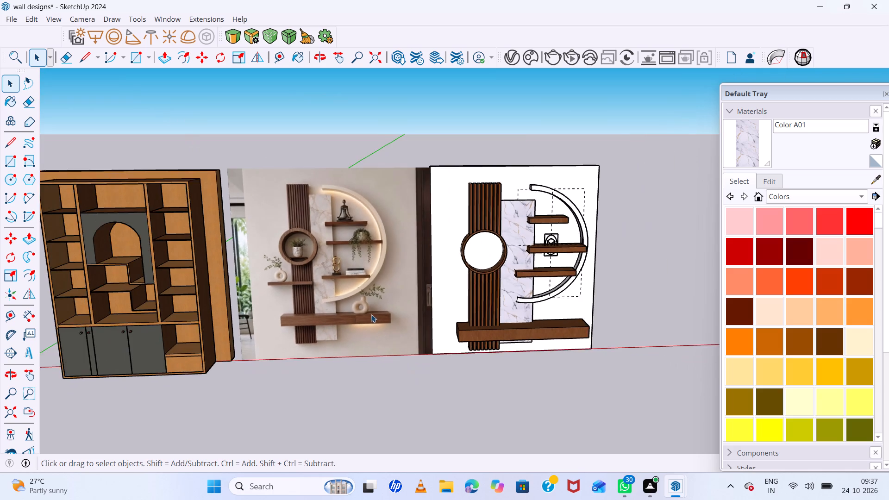
scroll(371, 314, down, 1)
scroll(538, 314, up, 8)
middle_drag(532, 303, 527, 252)
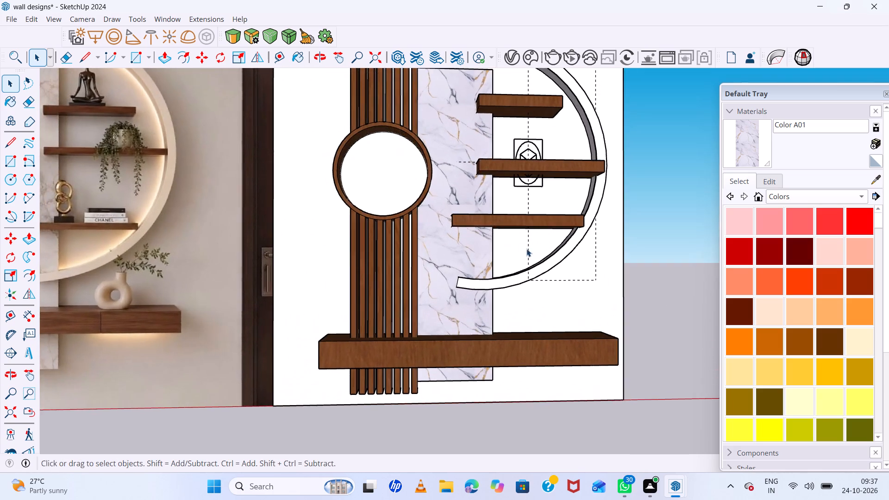
scroll(333, 295, up, 8)
middle_drag(369, 286, 510, 289)
middle_click(510, 289)
middle_drag(488, 291, 327, 311)
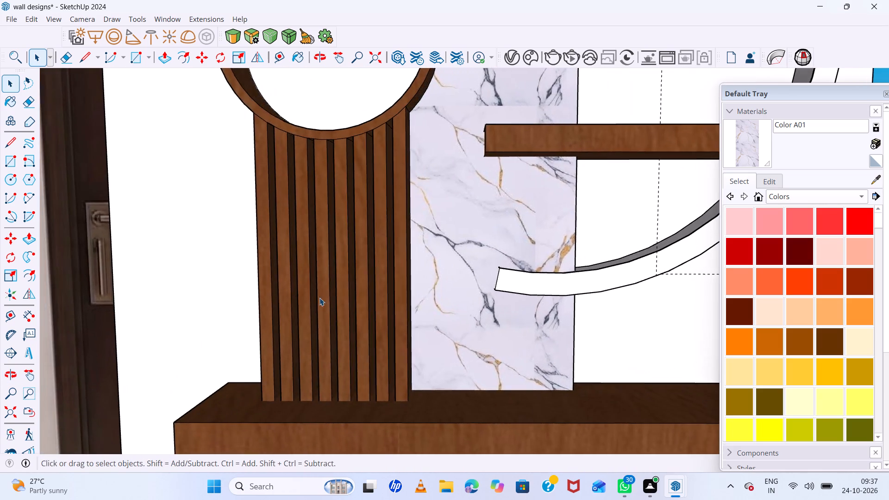
scroll(317, 289, down, 9)
scroll(402, 270, down, 5)
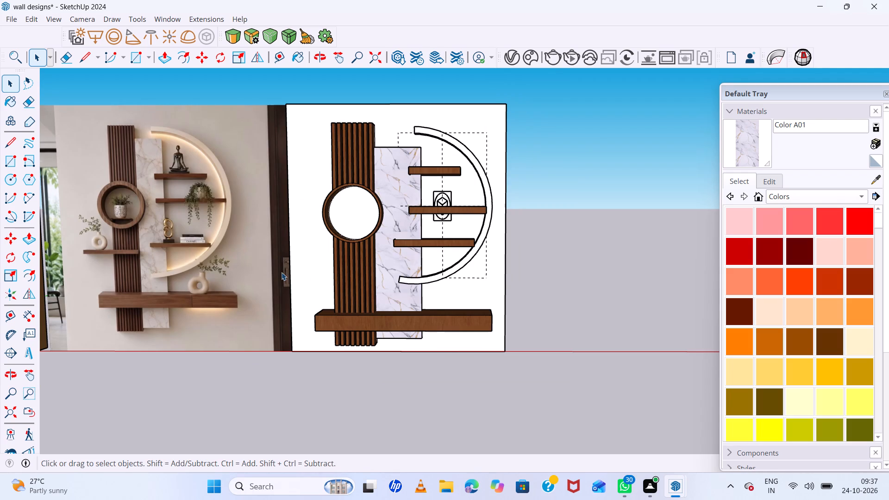
scroll(282, 272, up, 2)
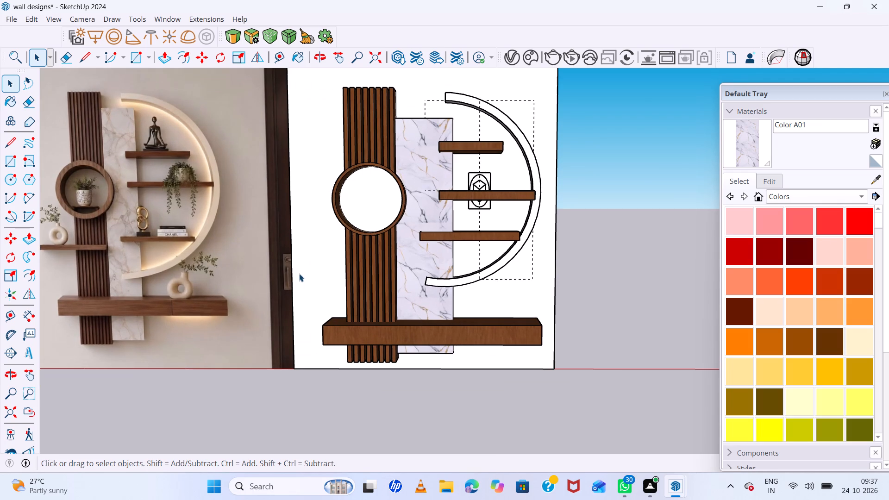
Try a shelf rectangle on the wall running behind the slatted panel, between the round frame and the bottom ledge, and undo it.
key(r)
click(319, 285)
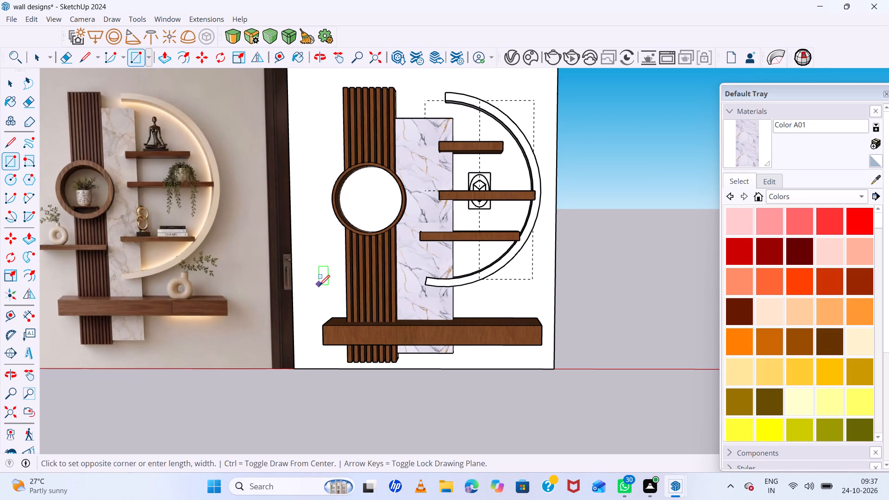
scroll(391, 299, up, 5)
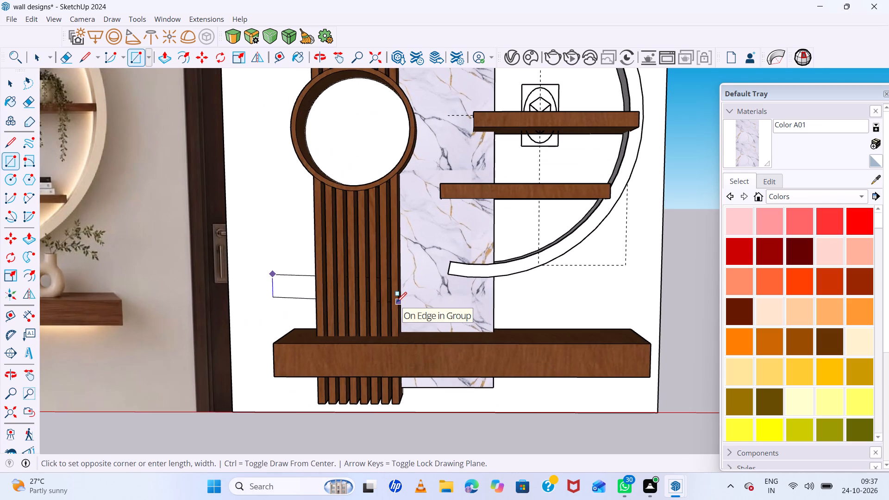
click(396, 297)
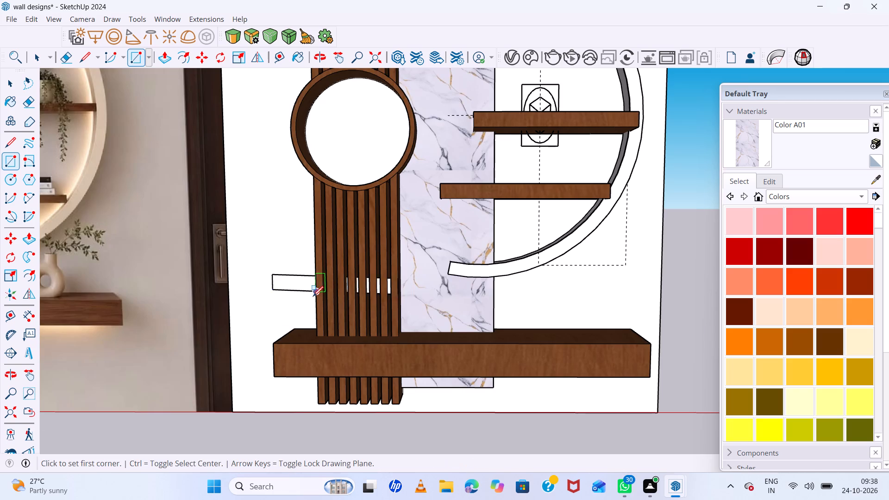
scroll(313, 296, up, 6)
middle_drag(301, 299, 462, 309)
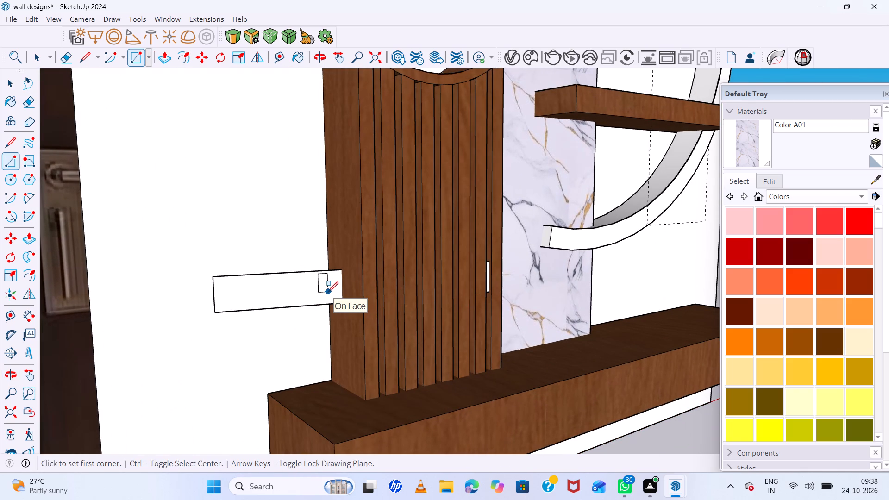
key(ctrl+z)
Draw a small horizontal rectangle on the bare wall beside the slatted panel, above the bottom ledge, and pull it out into a shelf block.
click(232, 316)
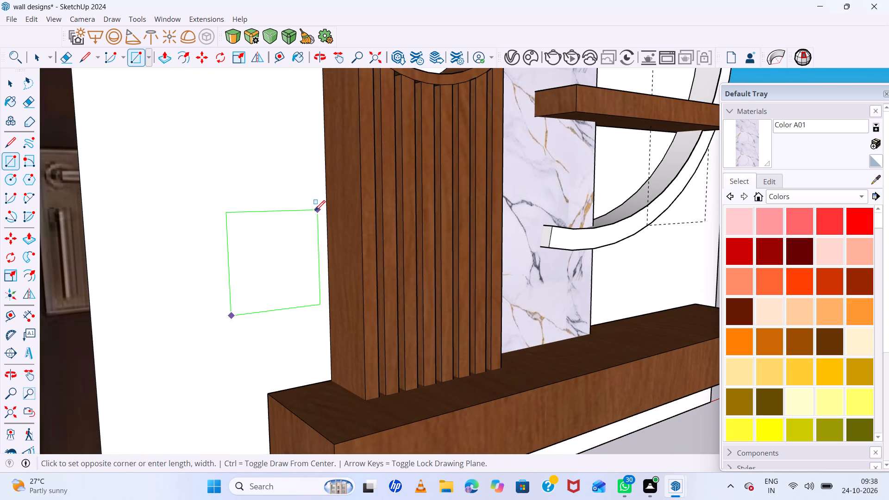
middle_drag(315, 211, 207, 226)
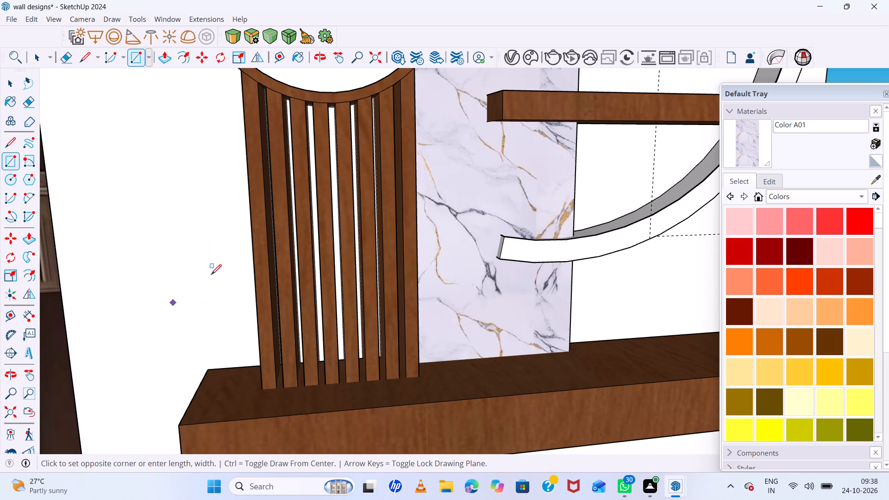
click(243, 280)
scroll(232, 288, up, 6)
key(space)
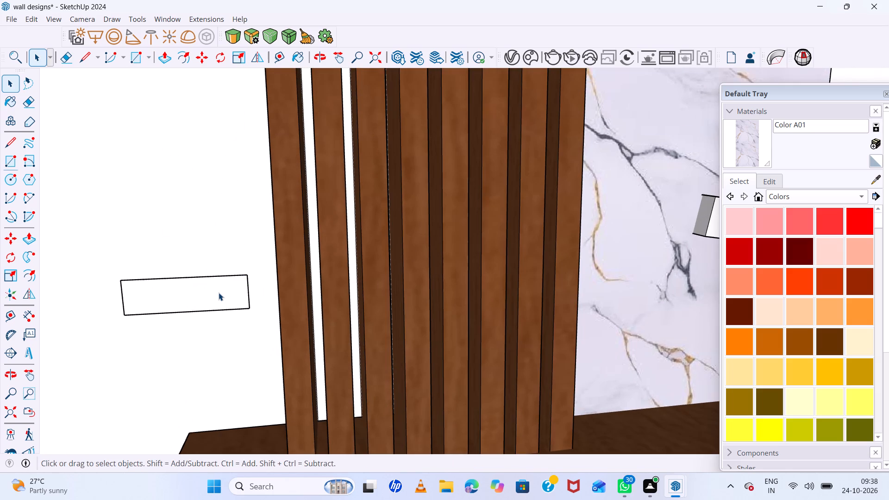
click(219, 293)
key(p)
click(219, 289)
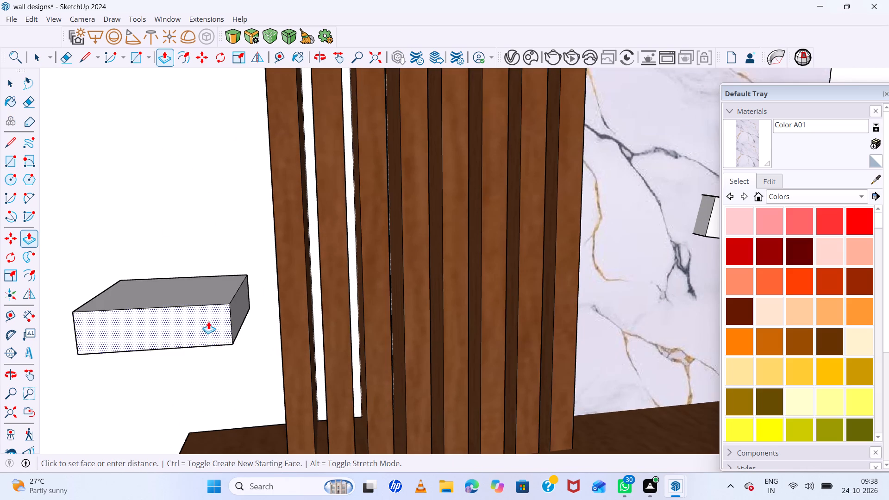
click(213, 314)
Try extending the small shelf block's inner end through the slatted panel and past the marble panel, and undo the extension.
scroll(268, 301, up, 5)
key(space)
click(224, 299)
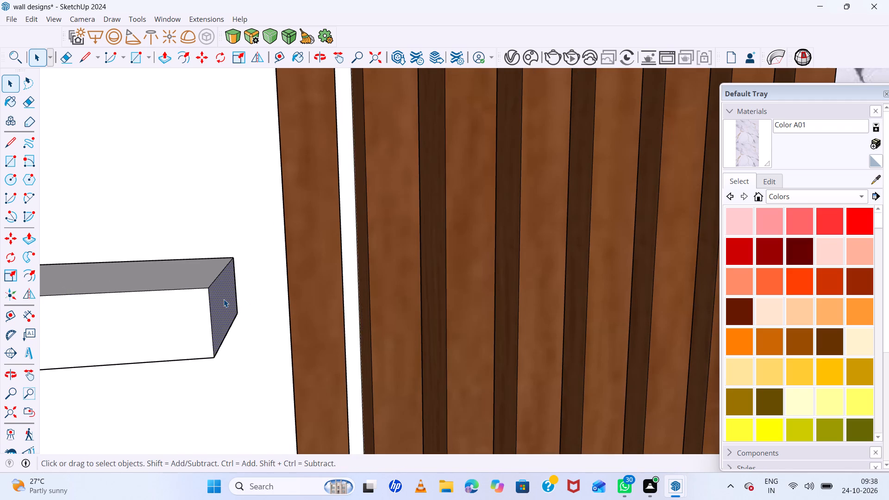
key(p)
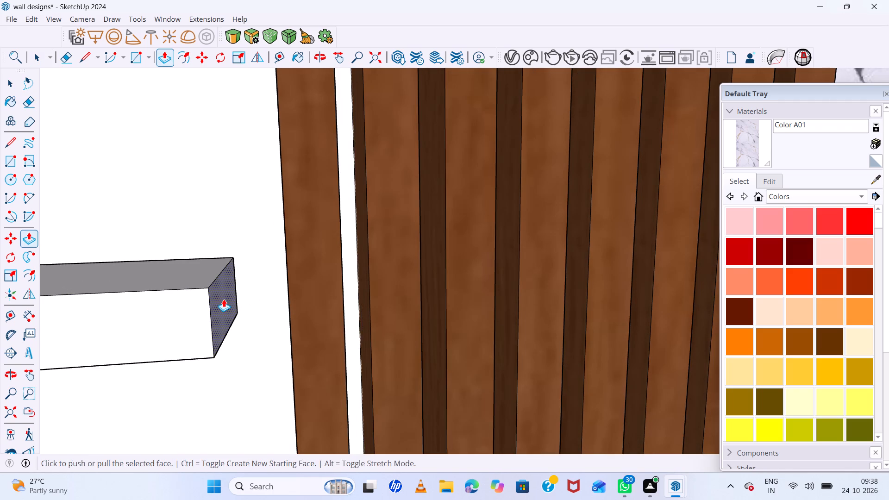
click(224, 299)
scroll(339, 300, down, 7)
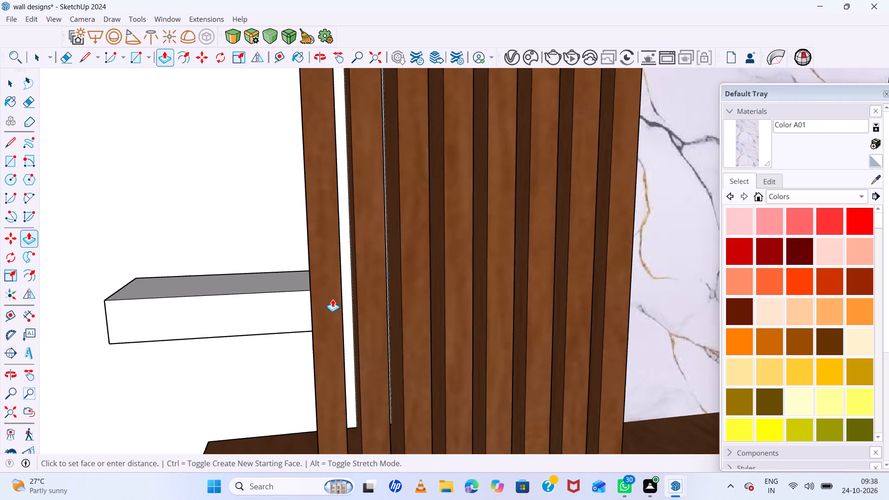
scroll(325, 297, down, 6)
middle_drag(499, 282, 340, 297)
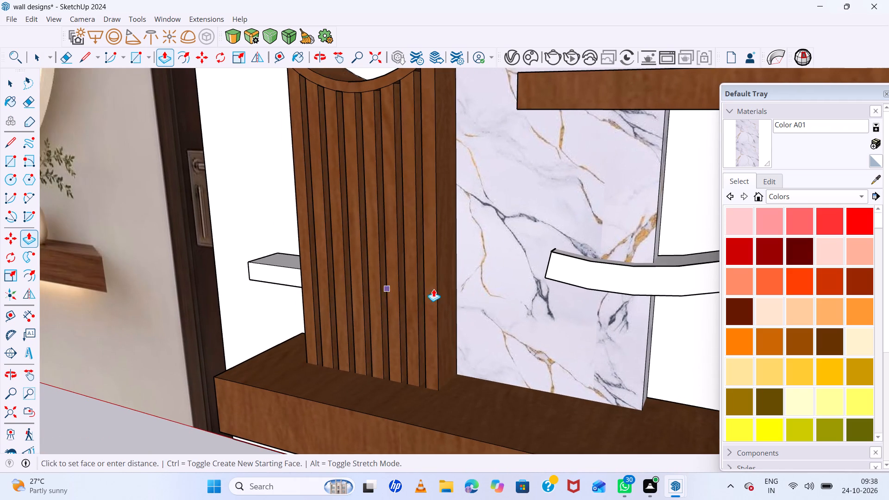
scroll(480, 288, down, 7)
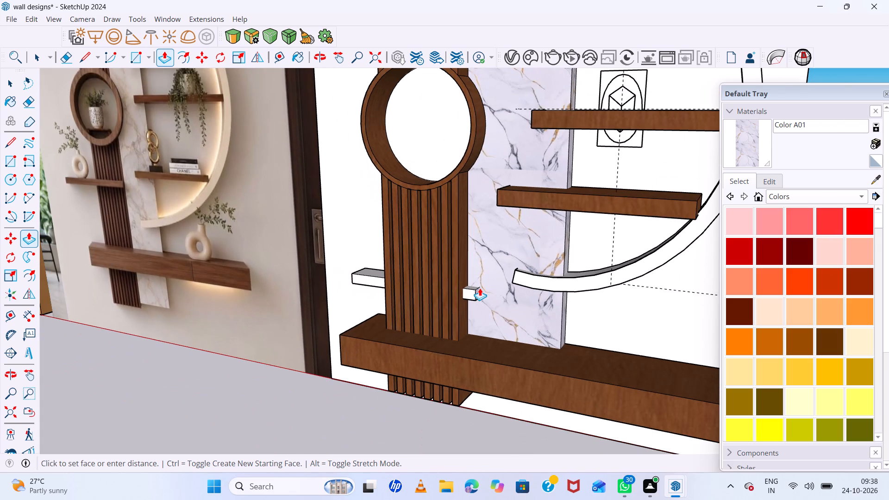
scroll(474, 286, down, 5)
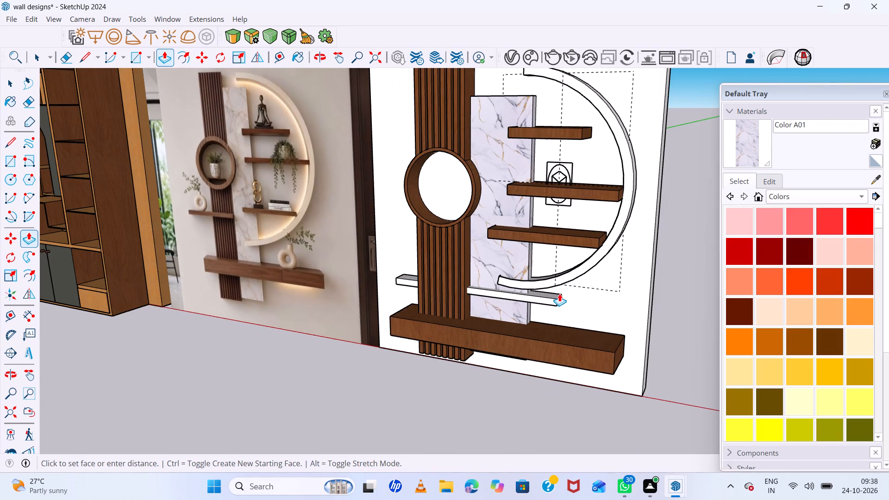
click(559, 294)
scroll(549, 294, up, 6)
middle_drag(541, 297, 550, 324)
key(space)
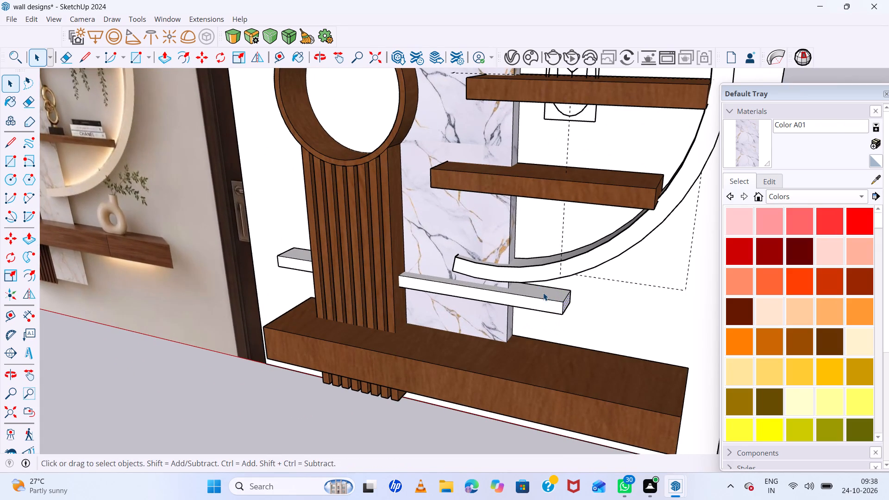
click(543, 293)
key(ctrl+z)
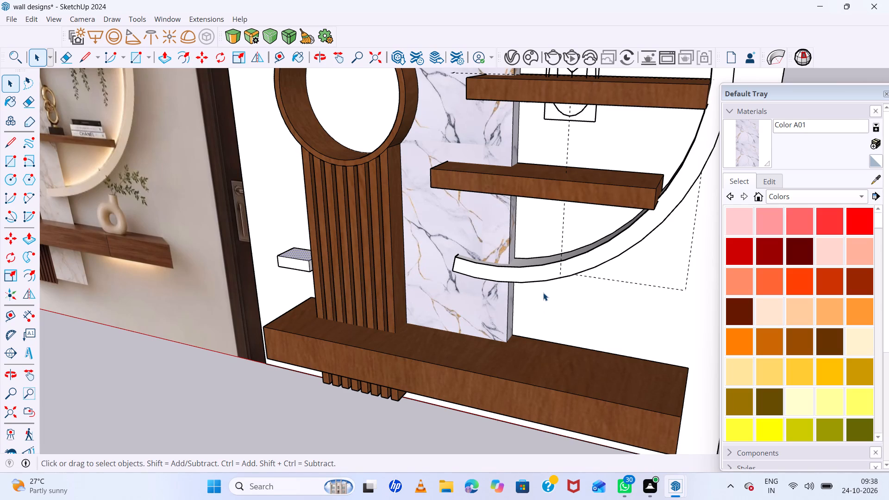
Undo the small shelf block and its rectangle beside the slatted panel.
key(ctrl+z)
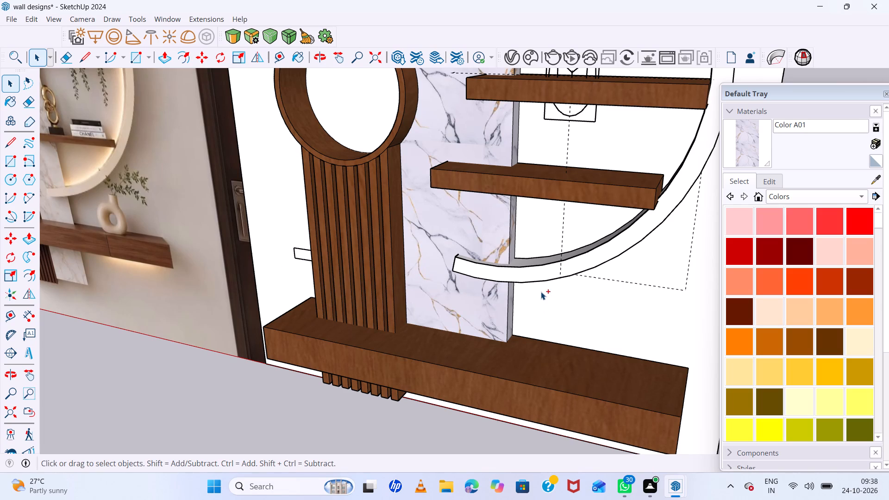
key(ctrl+z)
Compare the small side shelf in the reference image with the bare area beside the modelled slatted panel.
scroll(236, 282, up, 2)
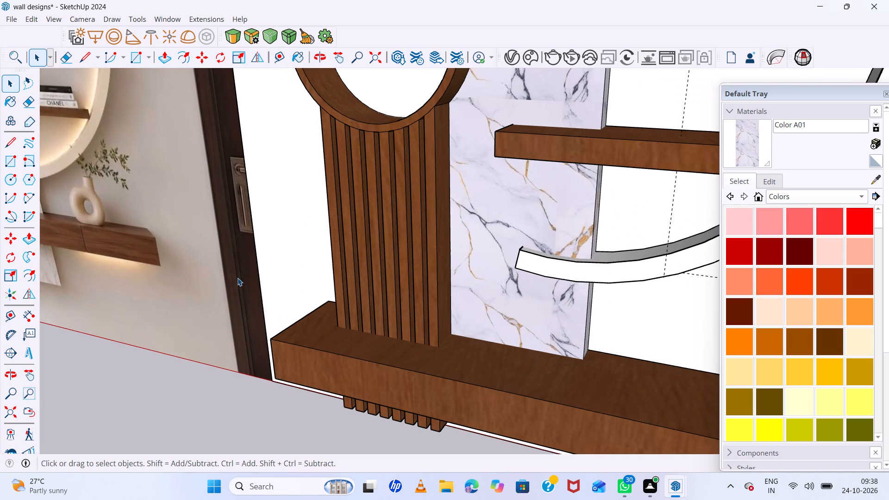
scroll(238, 278, down, 6)
middle_drag(242, 280, 309, 251)
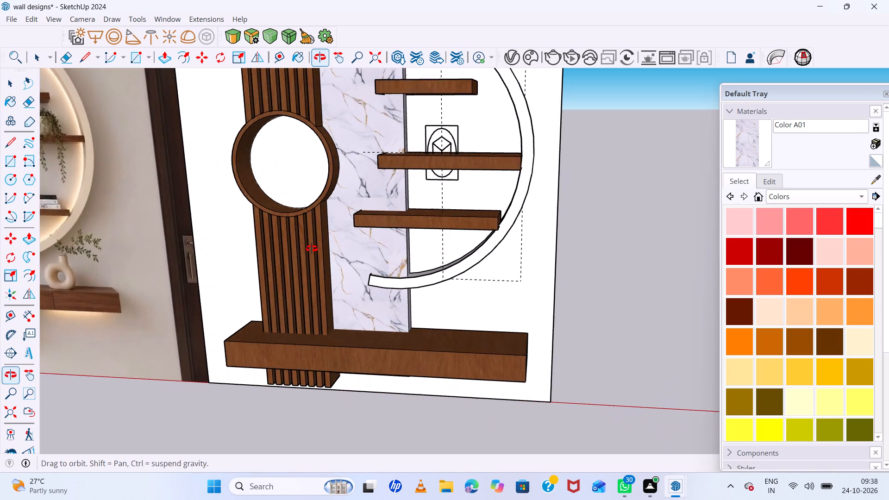
middle_click(310, 251)
scroll(343, 240, down, 11)
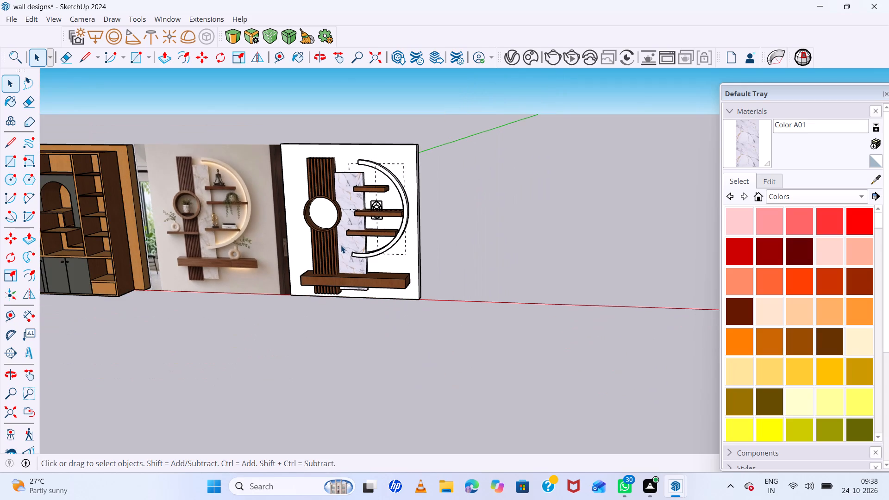
scroll(316, 280, up, 5)
middle_drag(316, 279, 316, 267)
middle_click(316, 267)
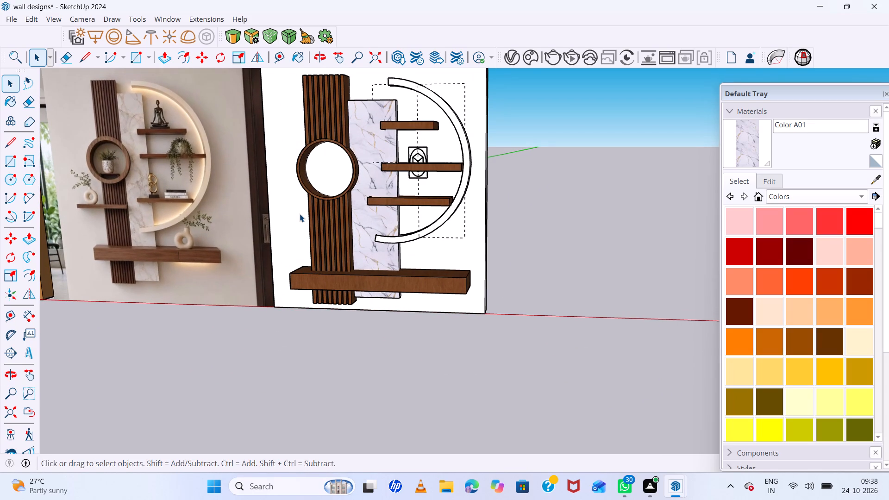
scroll(293, 215, up, 7)
middle_drag(311, 219, 406, 220)
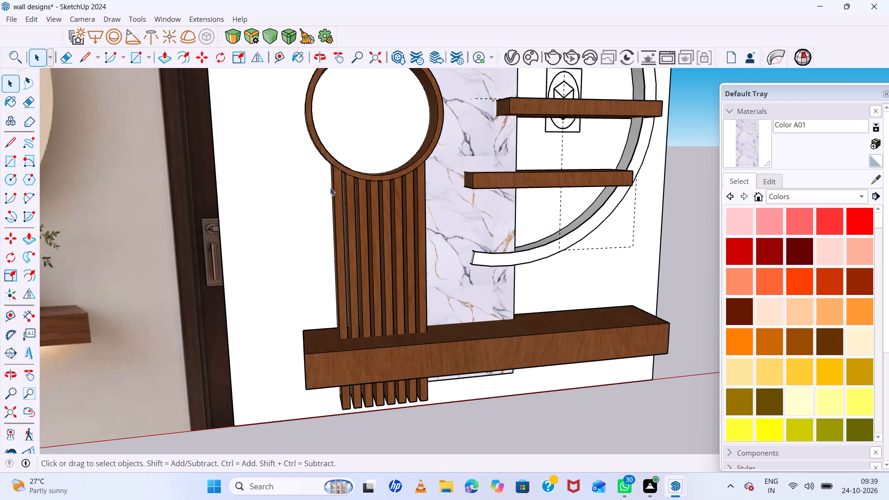
scroll(318, 216, down, 7)
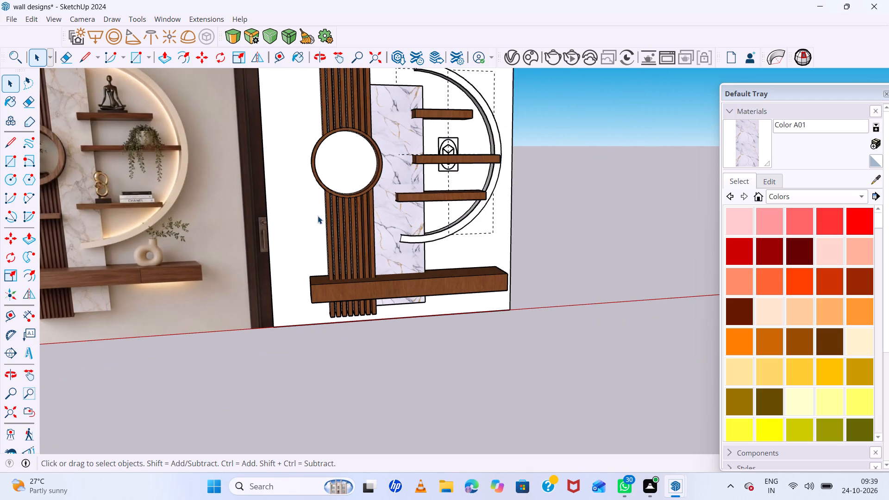
scroll(359, 229, down, 5)
middle_drag(369, 246, 345, 265)
scroll(339, 221, up, 5)
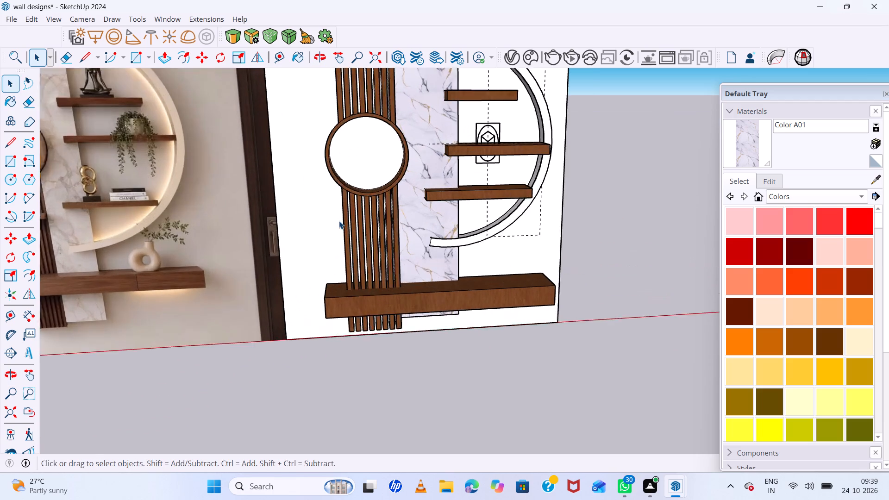
scroll(339, 221, up, 2)
scroll(338, 217, down, 7)
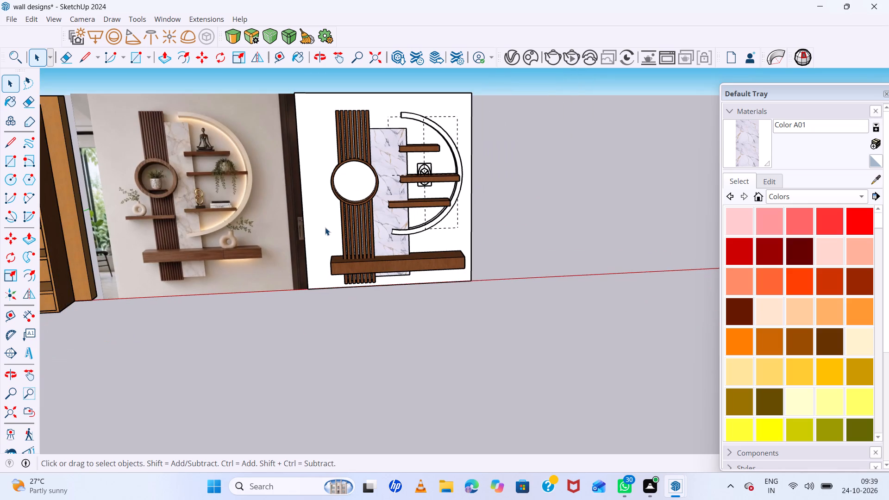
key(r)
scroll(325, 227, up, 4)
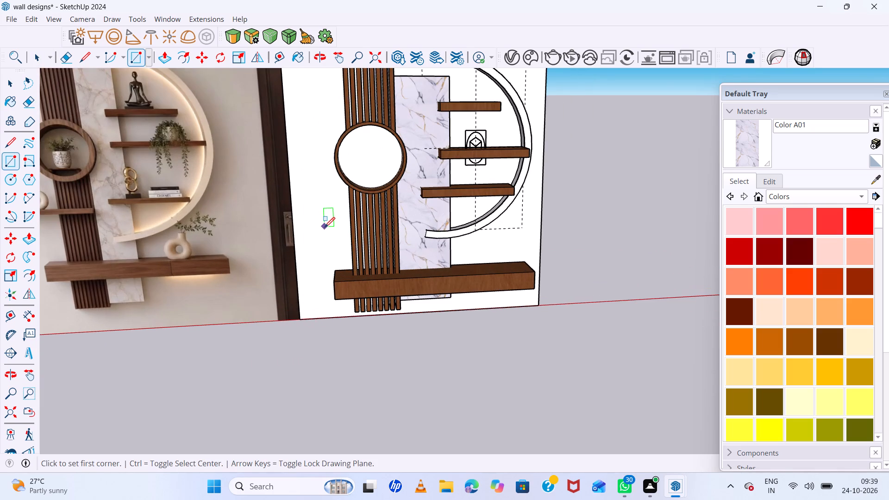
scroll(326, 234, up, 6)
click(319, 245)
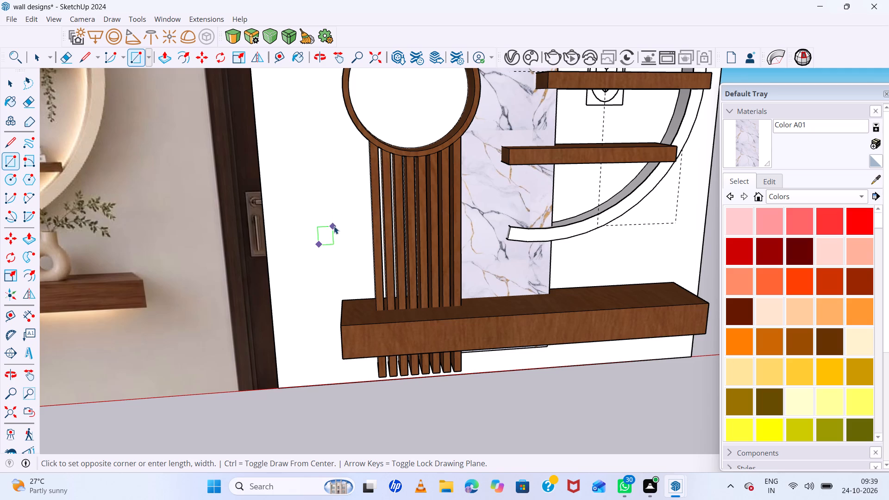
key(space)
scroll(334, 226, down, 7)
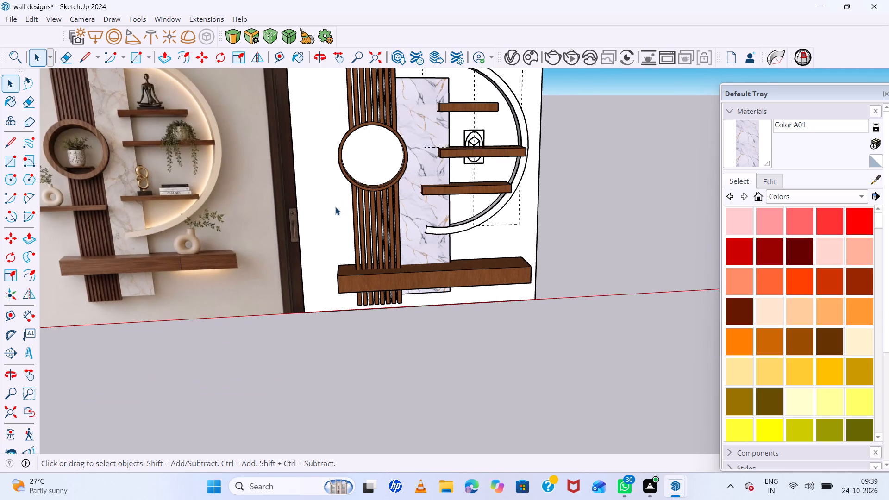
Draw a small upright rectangle on the bare wall beside the slatted panel, above the bottom ledge, and pull it out into a block.
key(r)
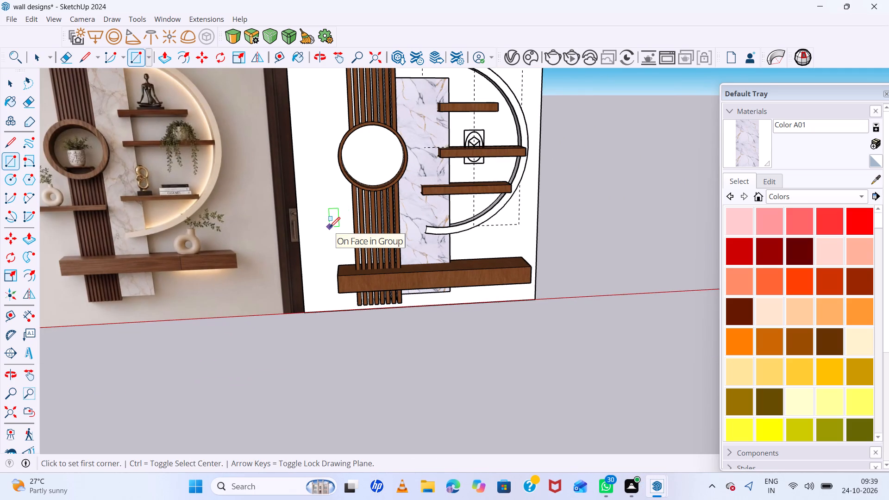
click(330, 227)
scroll(346, 214, up, 5)
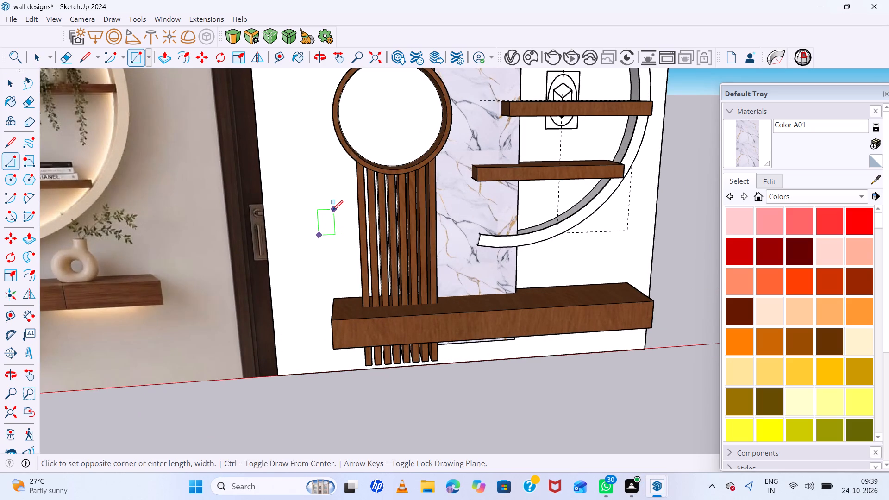
click(332, 211)
key(space)
scroll(327, 217, up, 6)
click(327, 217)
key(p)
click(327, 217)
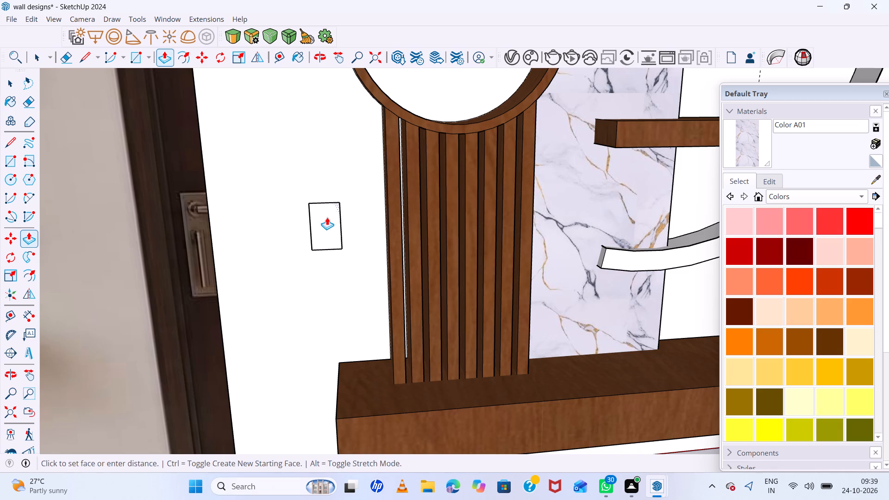
click(330, 233)
Extend the block's inner end across the slatted panel and onto the edge of the marble panel.
middle_drag(316, 240, 254, 237)
scroll(255, 237, up, 1)
key(space)
scroll(350, 218, up, 5)
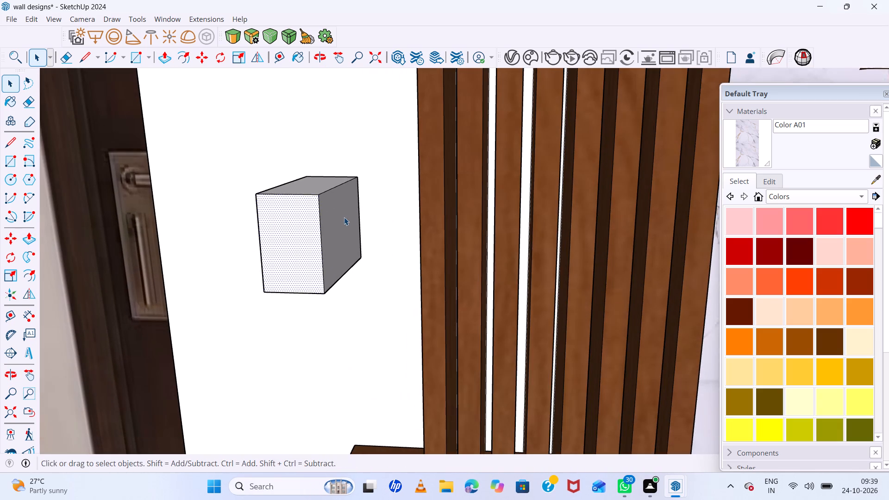
click(342, 217)
key(p)
click(342, 217)
scroll(466, 235, down, 20)
scroll(466, 235, down, 2)
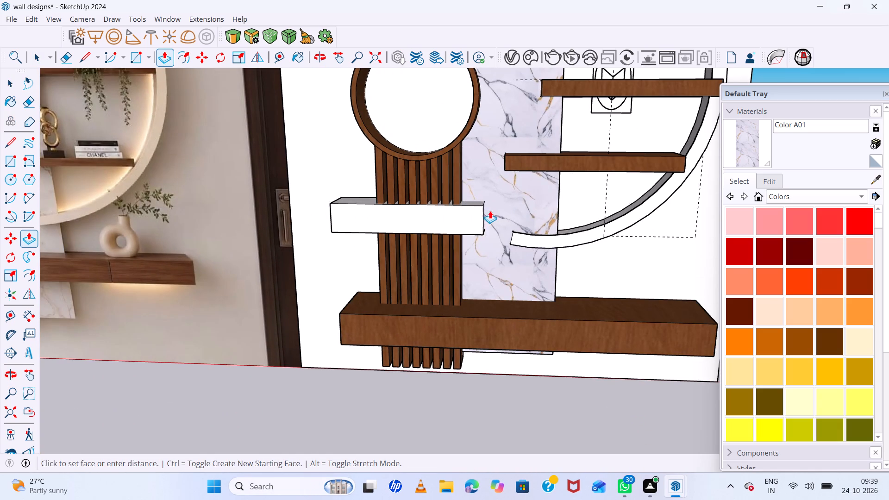
click(491, 211)
Push the underside of the new shelf upward to make the shelf thinner.
scroll(332, 204, up, 6)
middle_drag(331, 206, 422, 175)
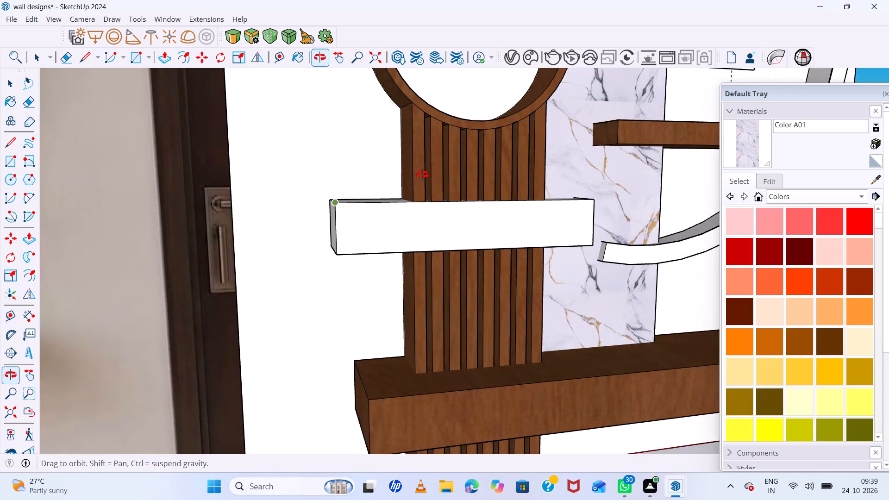
middle_drag(422, 175, 413, 106)
key(space)
scroll(380, 247, up, 6)
click(374, 237)
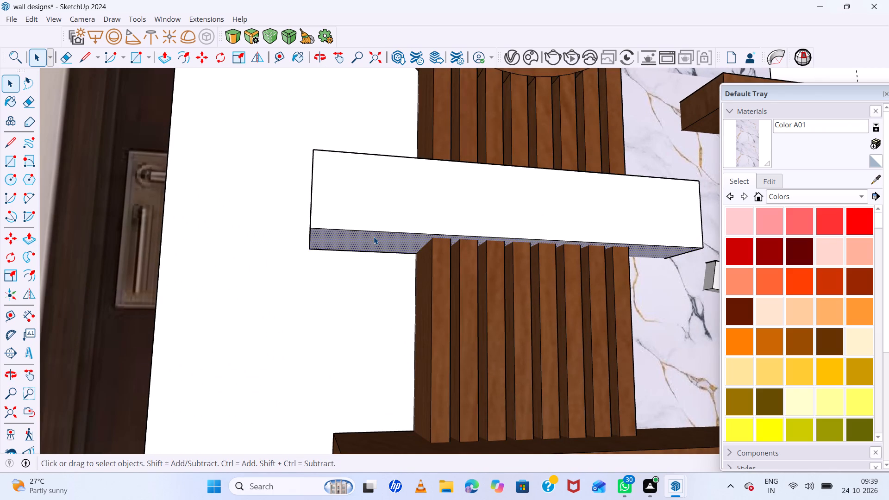
key(p)
click(374, 237)
click(371, 208)
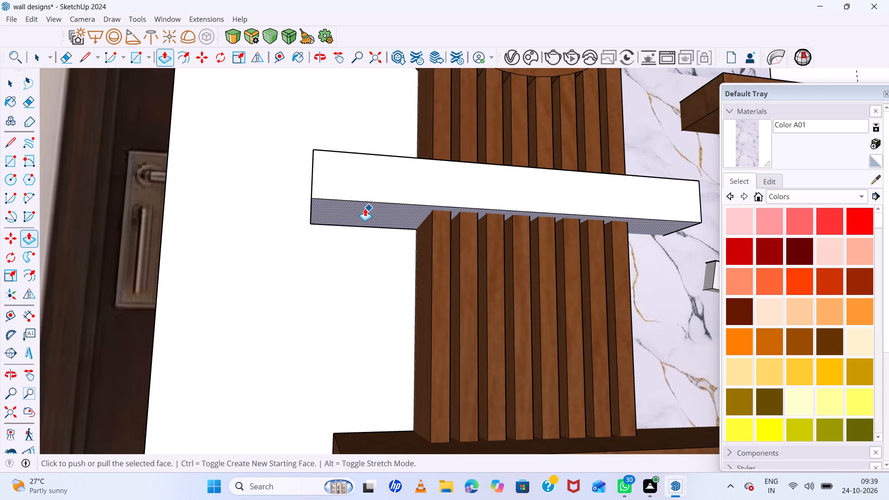
Extend the new shelf's outer end along the bare wall towards the door side.
scroll(347, 207, down, 6)
scroll(345, 207, up, 1)
middle_drag(344, 208, 338, 304)
scroll(388, 229, down, 8)
middle_drag(394, 231, 399, 281)
scroll(431, 232, down, 7)
key(space)
scroll(457, 243, down, 5)
scroll(449, 242, up, 6)
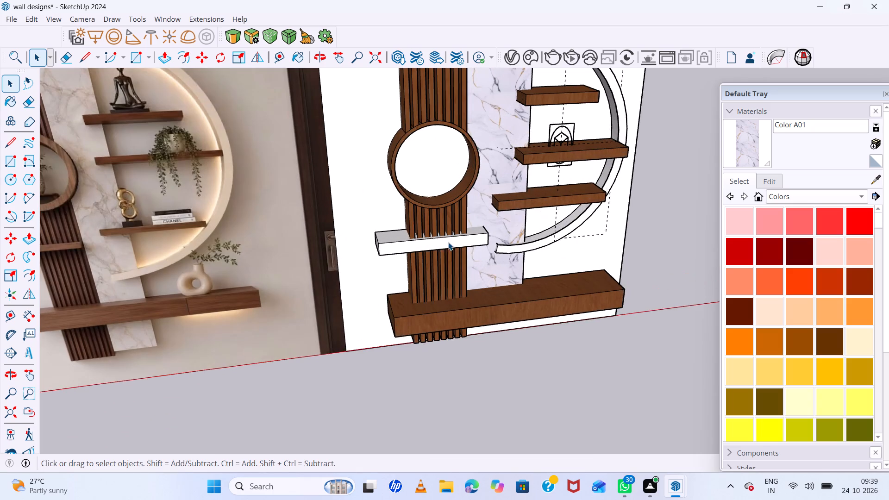
middle_drag(448, 242, 435, 262)
scroll(387, 255, up, 6)
middle_drag(366, 250, 460, 223)
scroll(391, 245, up, 6)
click(393, 240)
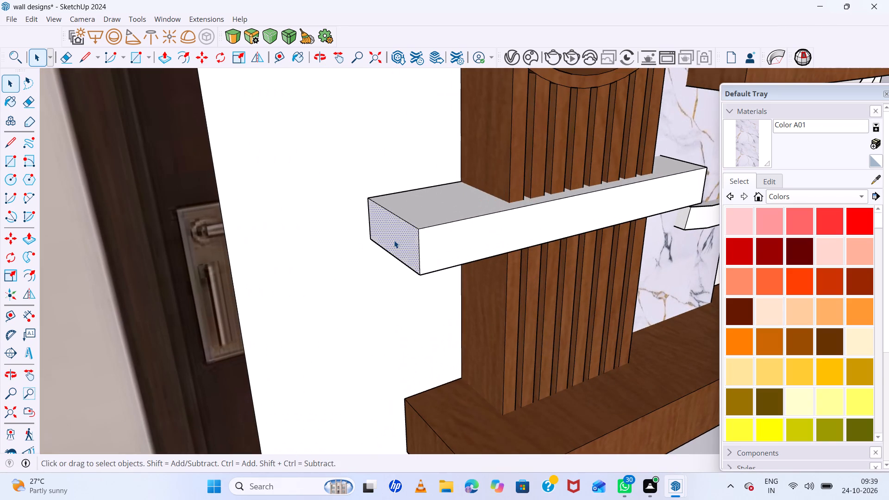
key(p)
click(394, 240)
scroll(285, 258, down, 3)
click(282, 257)
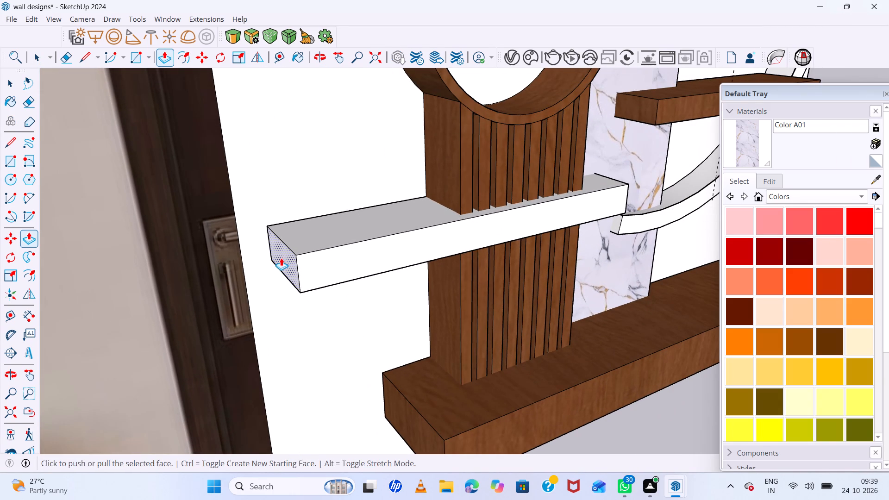
Shorten the new shelf's inner end so that it reaches only slightly past the slatted panel onto the marble.
scroll(279, 255, down, 14)
middle_drag(358, 261, 353, 234)
scroll(361, 224, down, 7)
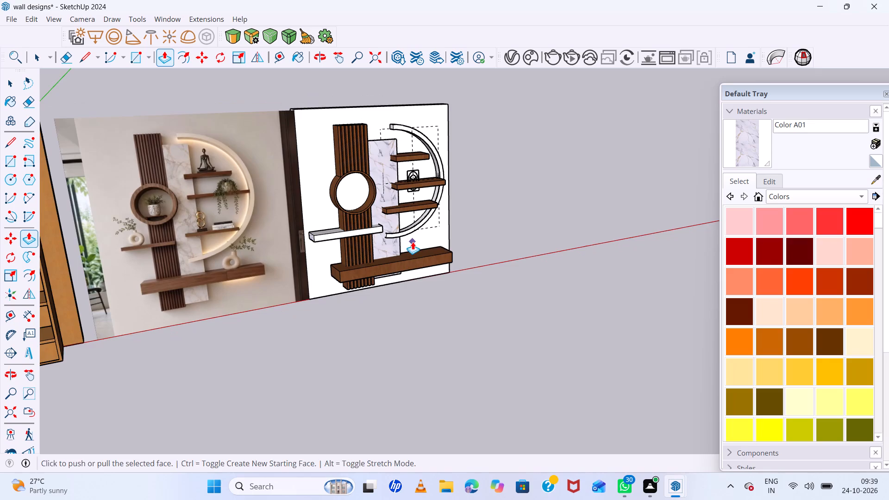
middle_drag(413, 242, 374, 261)
middle_click(374, 261)
scroll(394, 233, up, 7)
middle_drag(392, 225, 328, 248)
middle_click(327, 248)
key(space)
scroll(377, 219, up, 6)
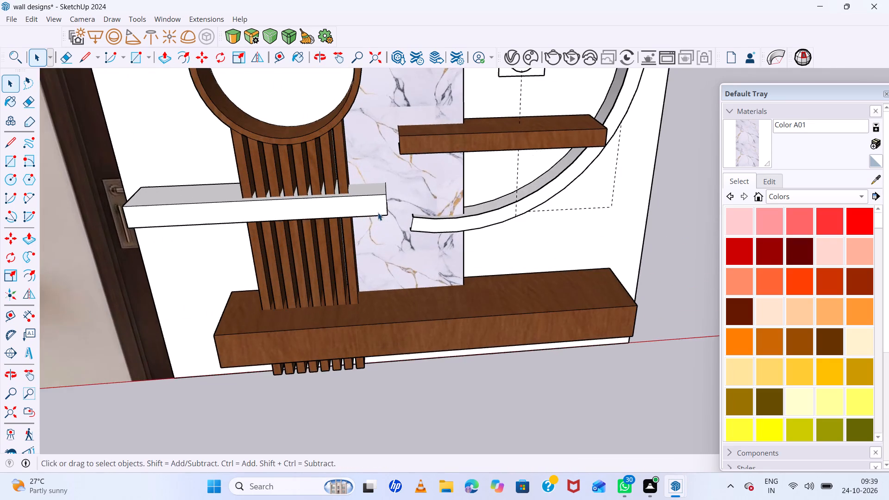
middle_drag(370, 212, 246, 247)
scroll(417, 205, up, 6)
click(377, 169)
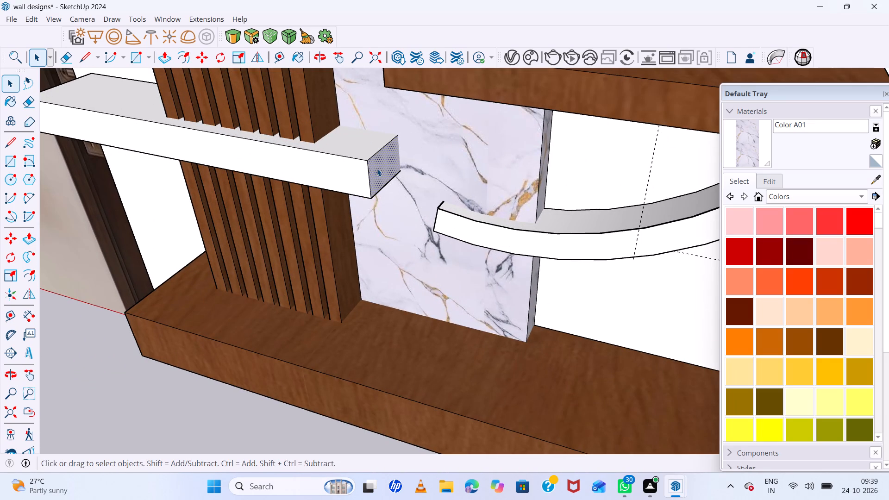
key(p)
click(376, 169)
click(346, 167)
Adjust the new shelf's depth by its front face, leaving it projecting in front of the slatted panel.
scroll(371, 176, down, 6)
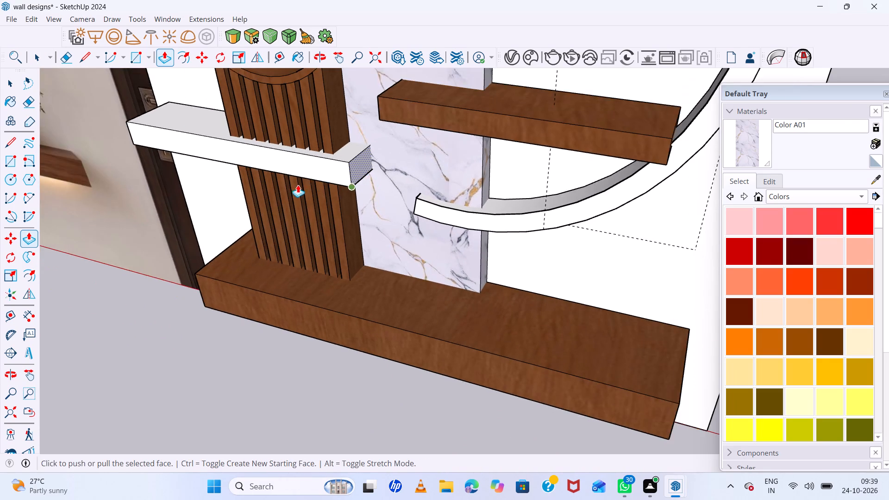
middle_drag(298, 186, 389, 181)
key(space)
click(300, 191)
key(p)
double_click(299, 191)
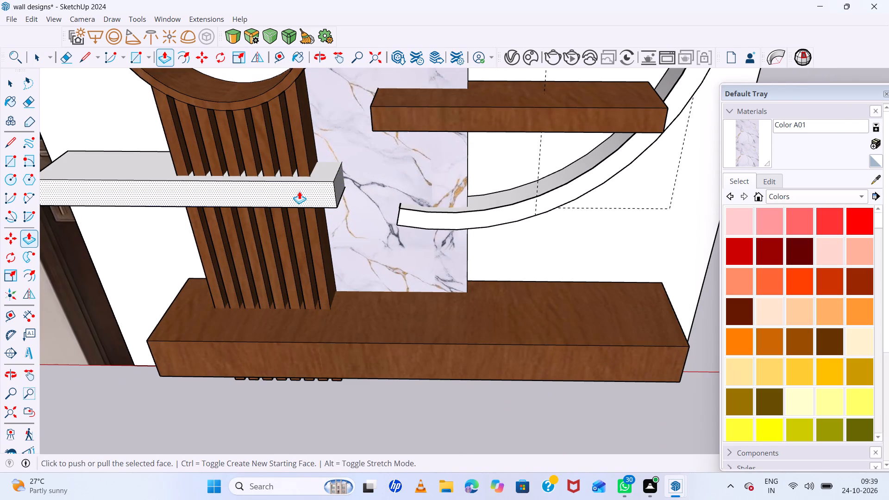
click(334, 175)
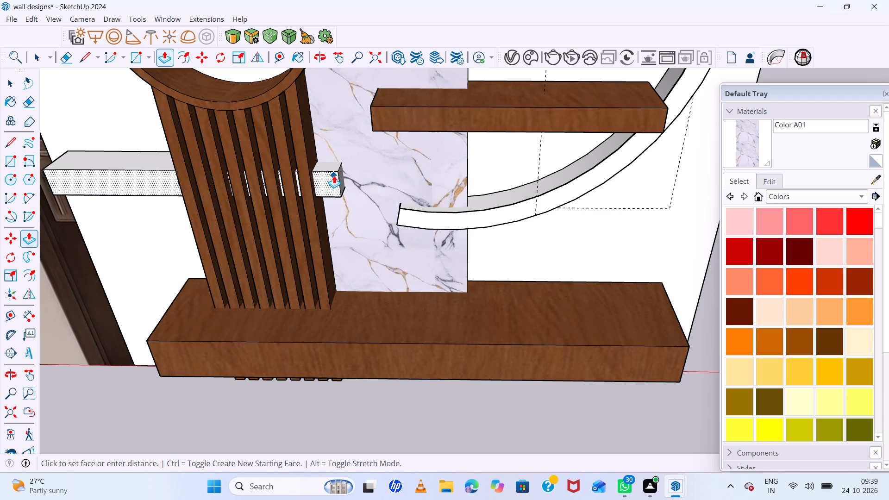
click(327, 195)
scroll(329, 194, down, 6)
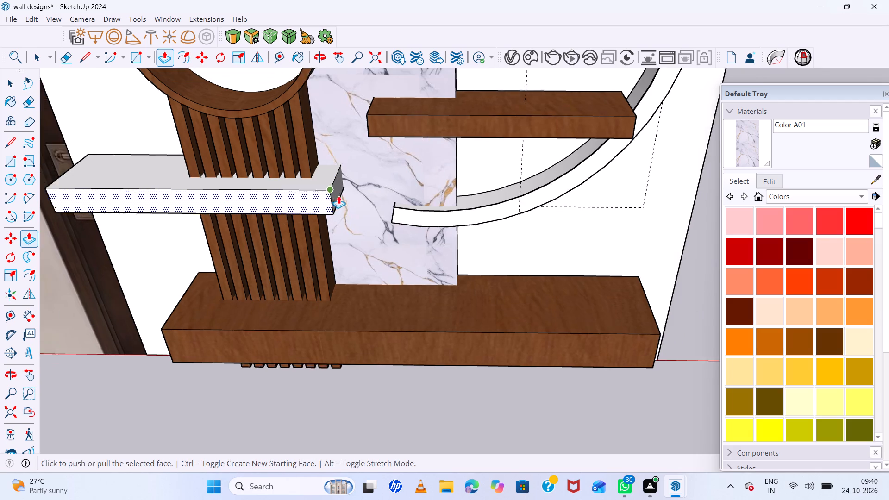
Compare the new side shelf's length and position on the modelled wall with the reference image.
scroll(338, 196, down, 8)
middle_drag(196, 196, 385, 167)
scroll(388, 166, down, 13)
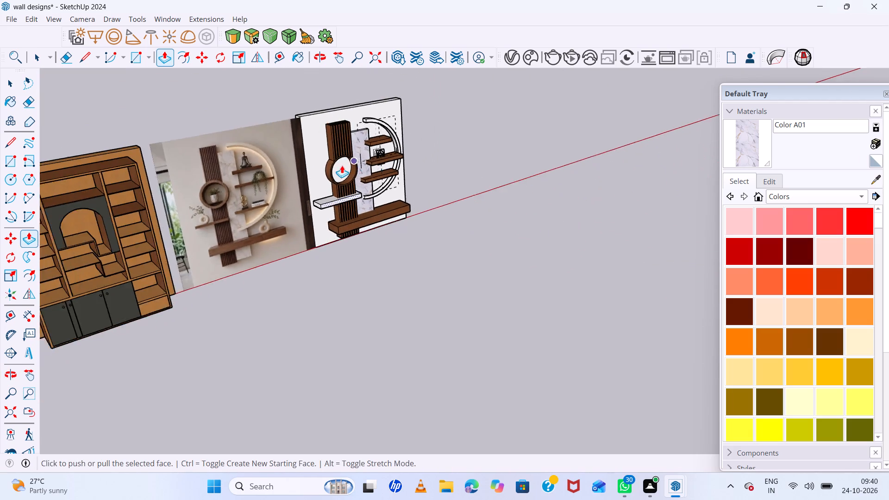
scroll(342, 165, down, 2)
middle_drag(439, 219, 339, 150)
middle_click(339, 150)
scroll(417, 177, up, 14)
scroll(417, 177, down, 3)
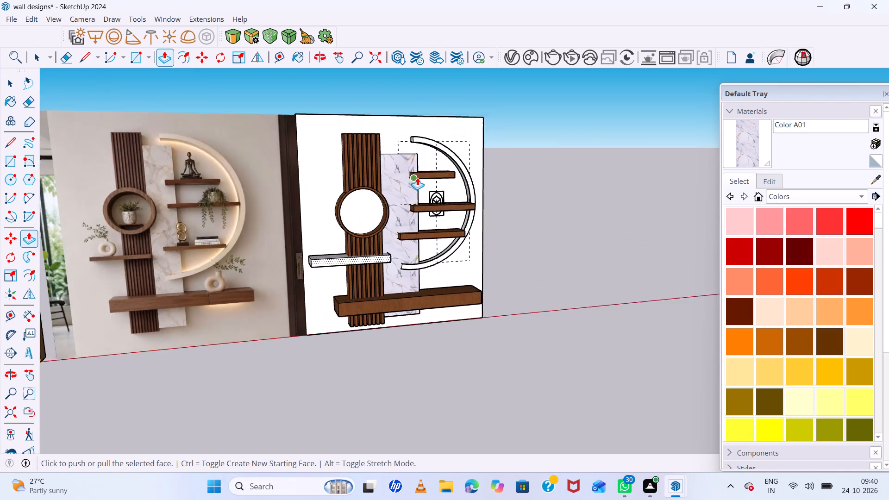
scroll(417, 177, down, 1)
middle_drag(415, 212, 325, 231)
middle_drag(325, 231, 328, 213)
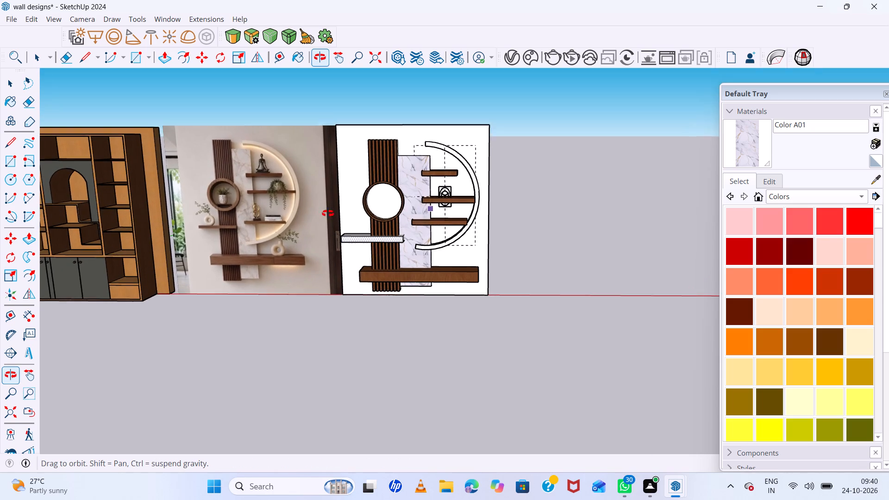
middle_drag(328, 213, 328, 211)
Delete the reference image standing beside the modelled wall.
key(space)
click(298, 188)
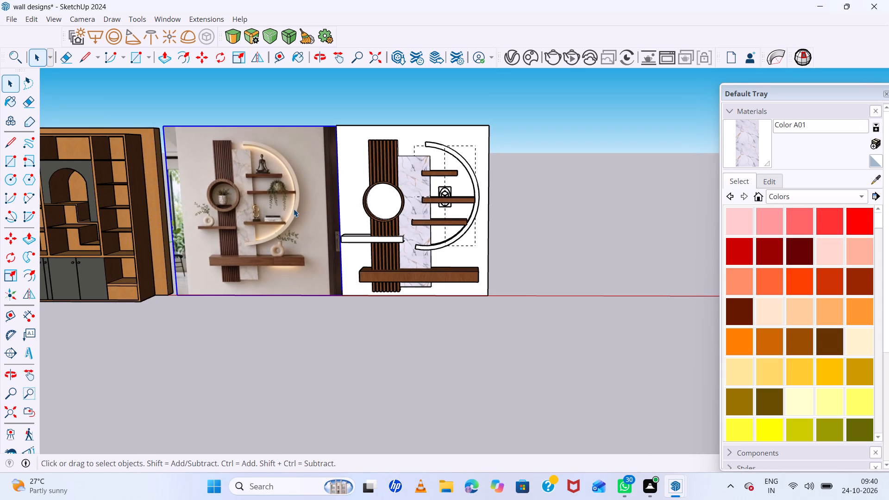
key(Delete)
scroll(366, 205, down, 6)
scroll(377, 225, up, 3)
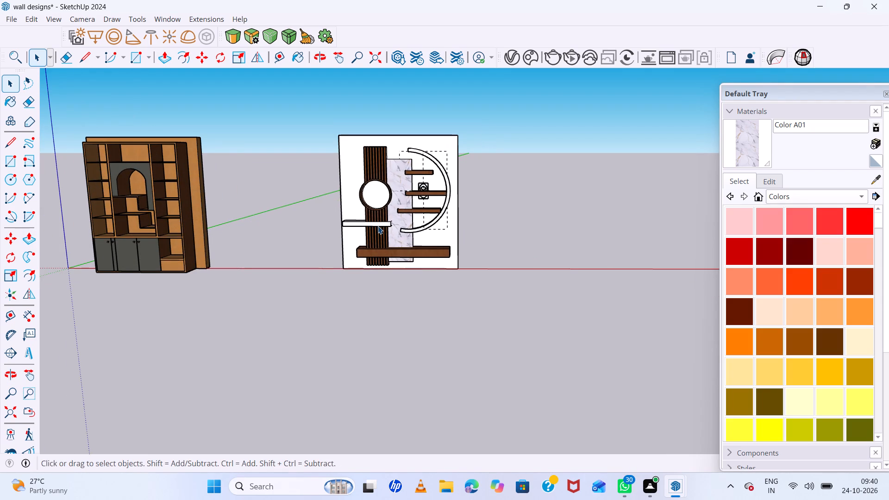
scroll(378, 226, up, 7)
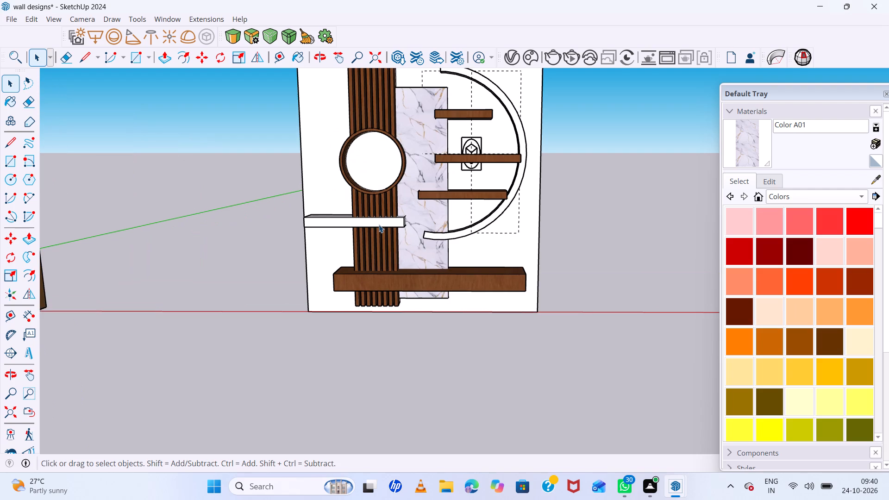
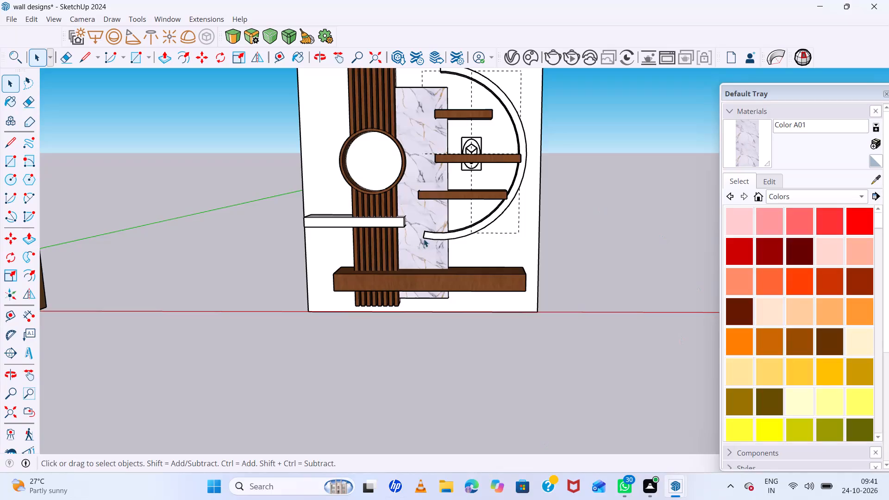
Examine the new side shelf and its projection in front of the slatted panel from several angles.
scroll(413, 239, down, 7)
scroll(341, 248, up, 7)
middle_drag(348, 241, 548, 227)
middle_click(548, 227)
scroll(461, 214, up, 7)
middle_drag(350, 209, 349, 287)
scroll(349, 277, up, 8)
scroll(348, 255, down, 3)
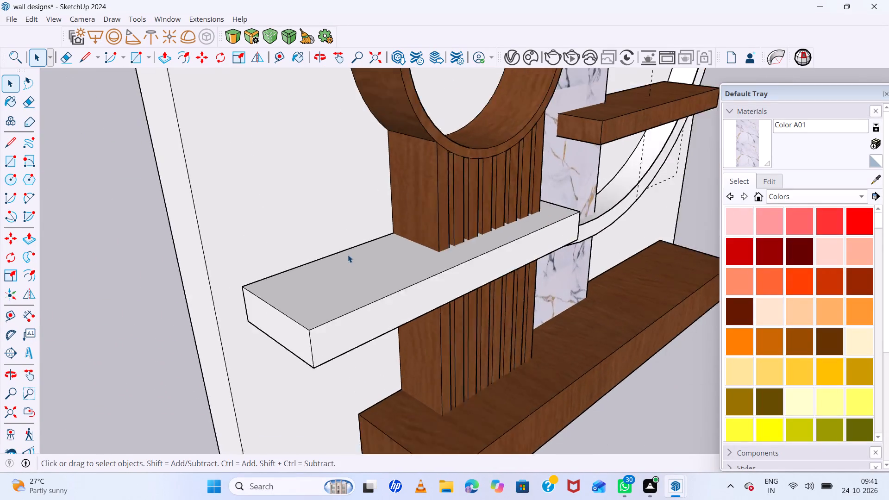
scroll(348, 255, down, 20)
middle_drag(401, 287, 244, 281)
middle_click(244, 281)
middle_click(244, 281)
middle_click(244, 281)
Move the complete decorative wall along the red axis so that it stands close beside the wooden cabinet with a small gap.
scroll(247, 268, down, 15)
scroll(413, 250, up, 8)
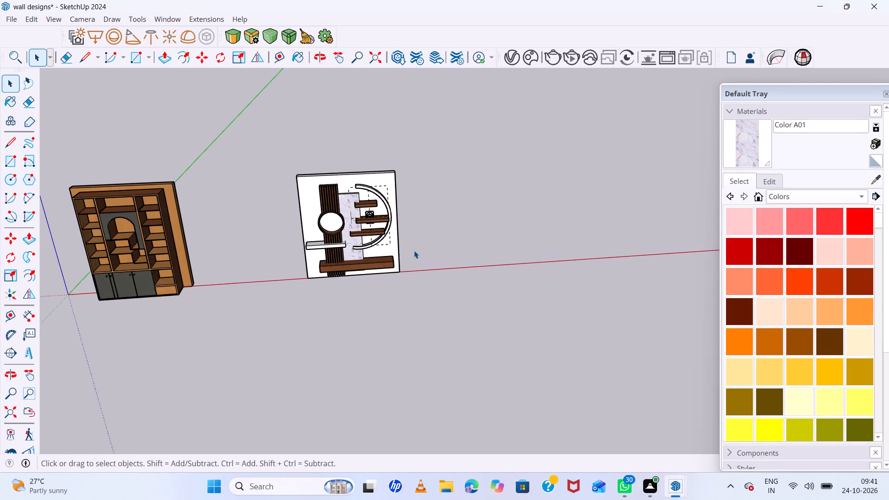
scroll(414, 250, up, 7)
scroll(414, 250, down, 6)
middle_drag(414, 250, 428, 189)
middle_click(428, 188)
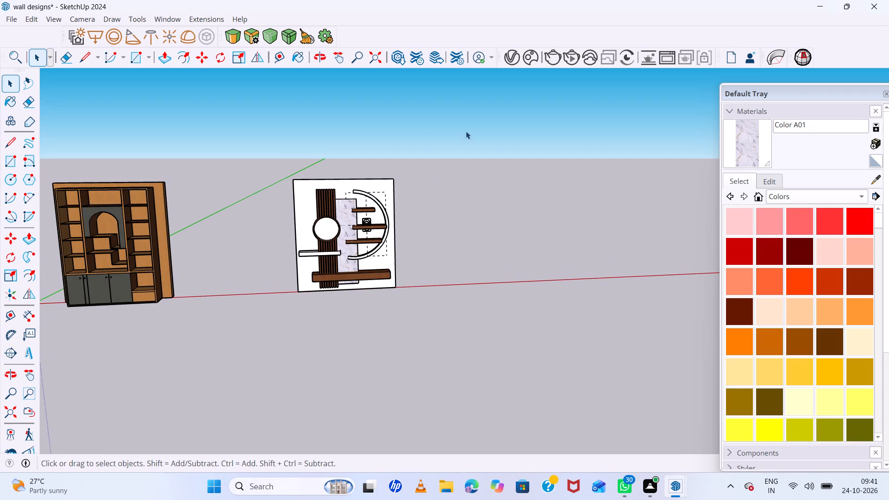
drag(469, 125, 252, 322)
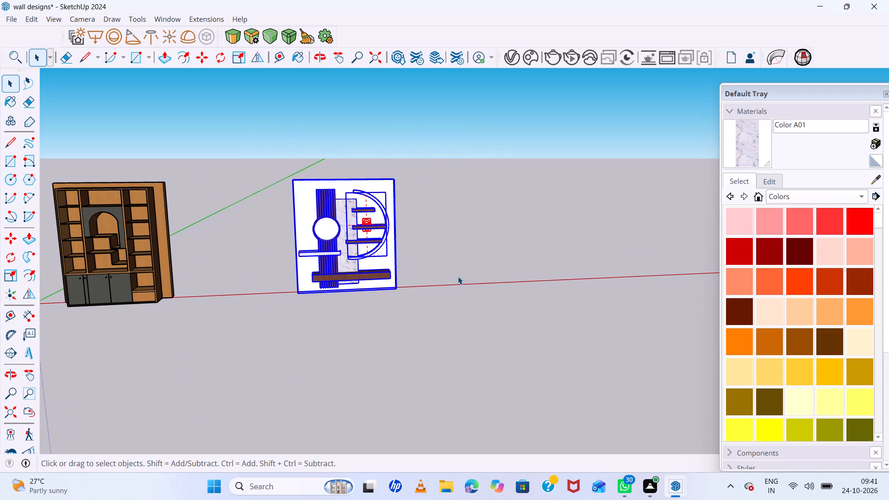
key(m)
scroll(386, 288, up, 13)
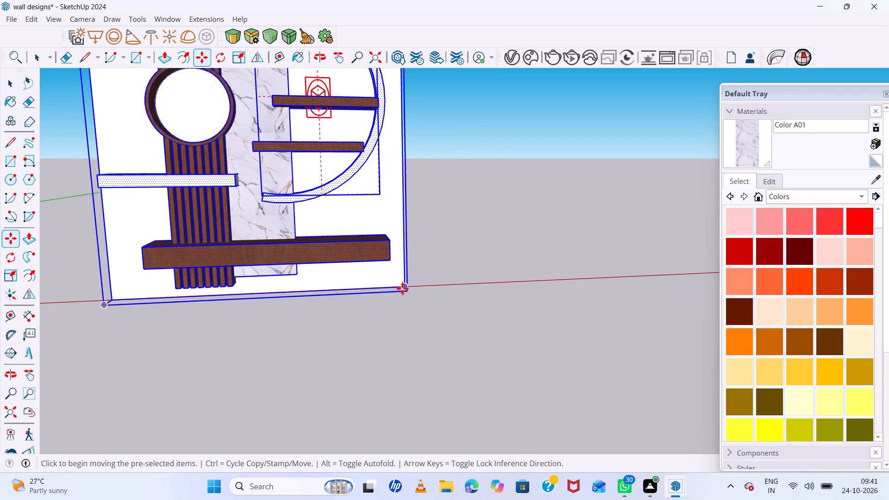
middle_drag(412, 301, 299, 341)
click(424, 281)
scroll(280, 262, down, 6)
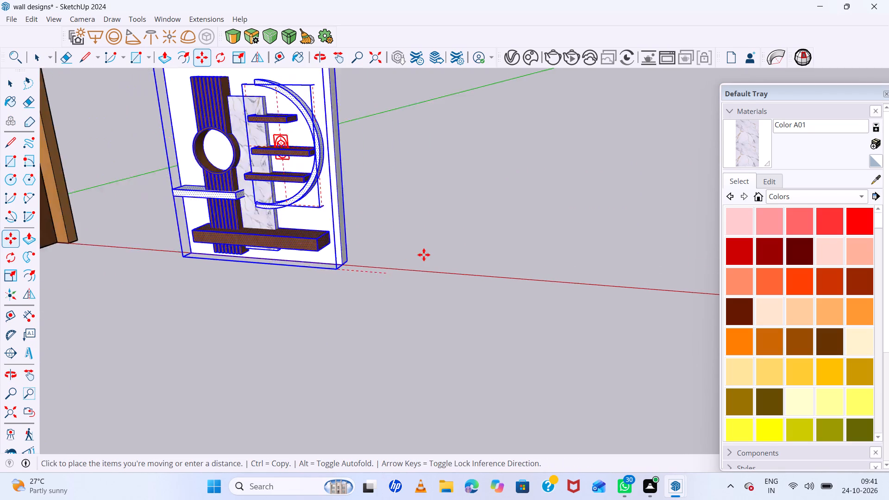
scroll(424, 255, down, 7)
click(318, 263)
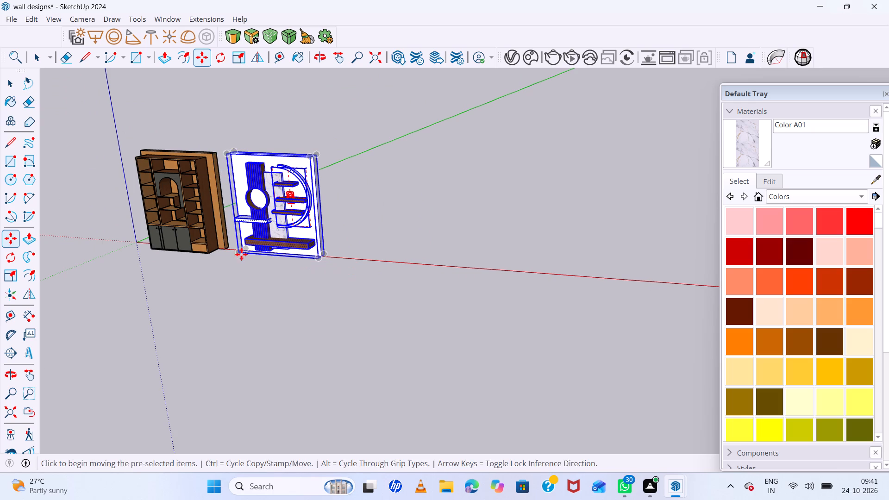
scroll(229, 251, up, 8)
middle_drag(228, 255, 300, 355)
middle_click(300, 355)
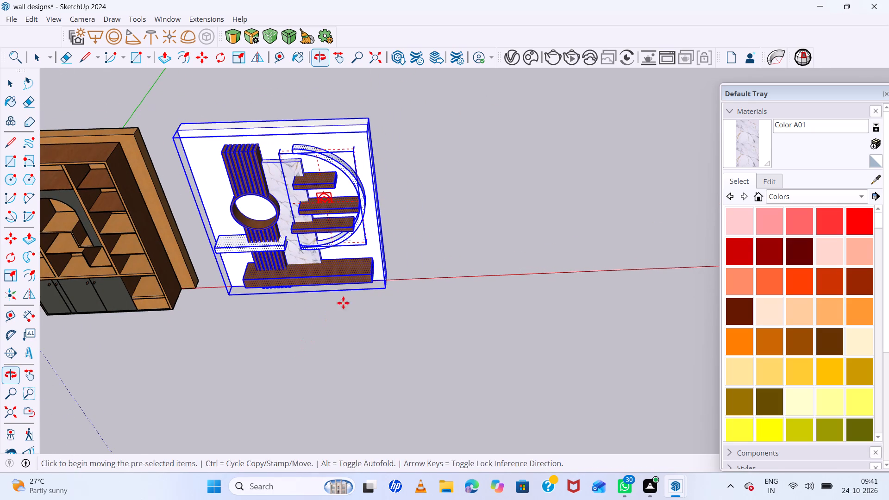
key(space)
double_click(437, 225)
Examine the relocated decorative wall and its spacing from the wooden cabinet.
scroll(437, 225, up, 7)
scroll(437, 225, down, 7)
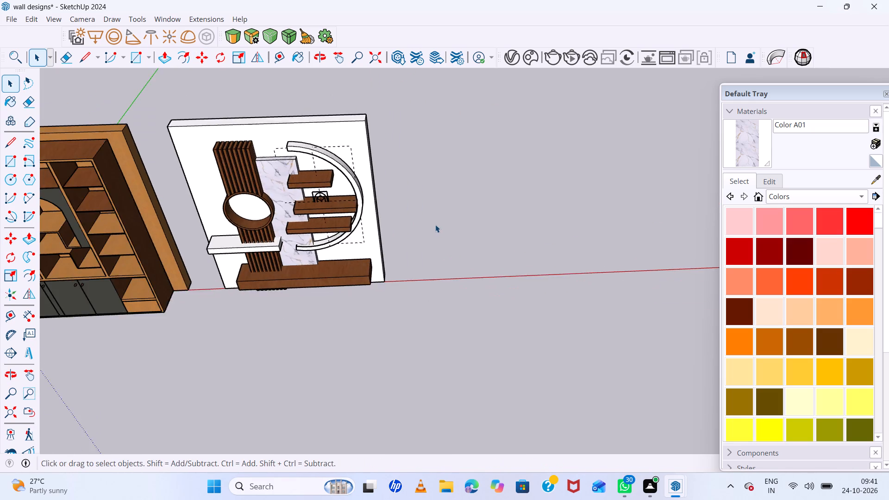
scroll(333, 207, down, 13)
middle_drag(381, 272, 388, 144)
middle_click(388, 142)
scroll(294, 252, up, 7)
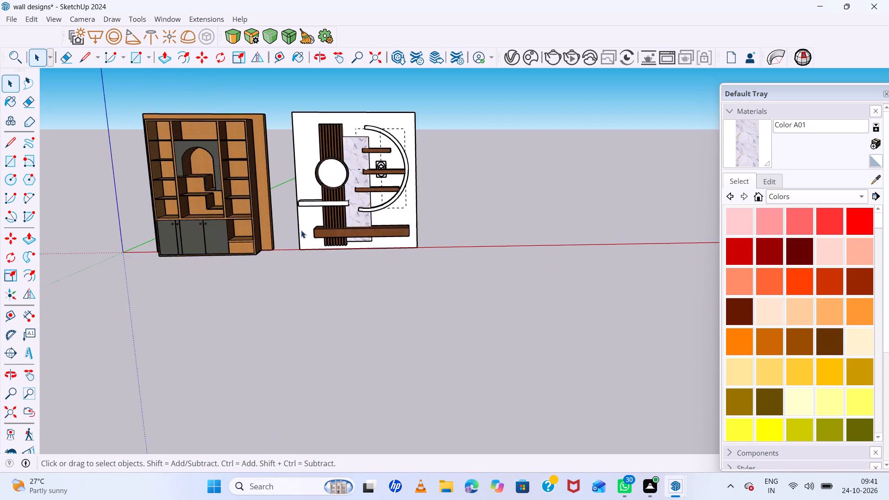
scroll(301, 230, up, 8)
middle_drag(227, 226, 235, 277)
middle_click(171, 284)
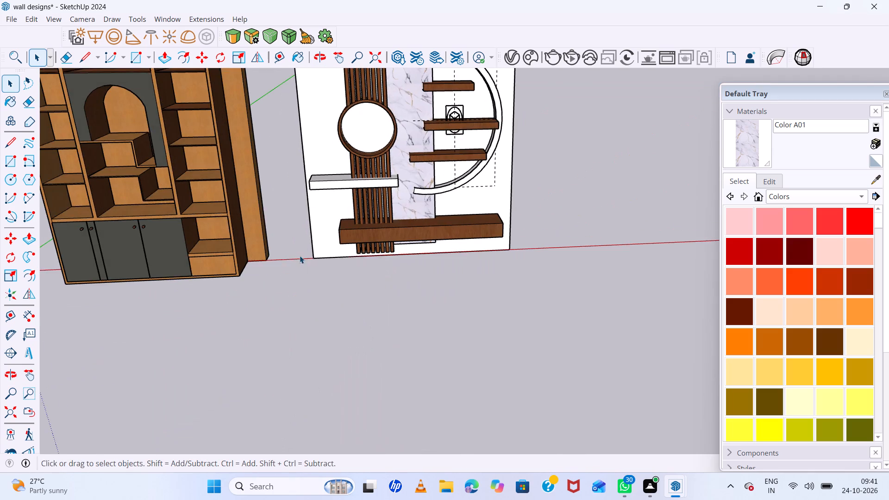
scroll(300, 256, down, 14)
middle_drag(321, 279, 329, 224)
middle_click(329, 219)
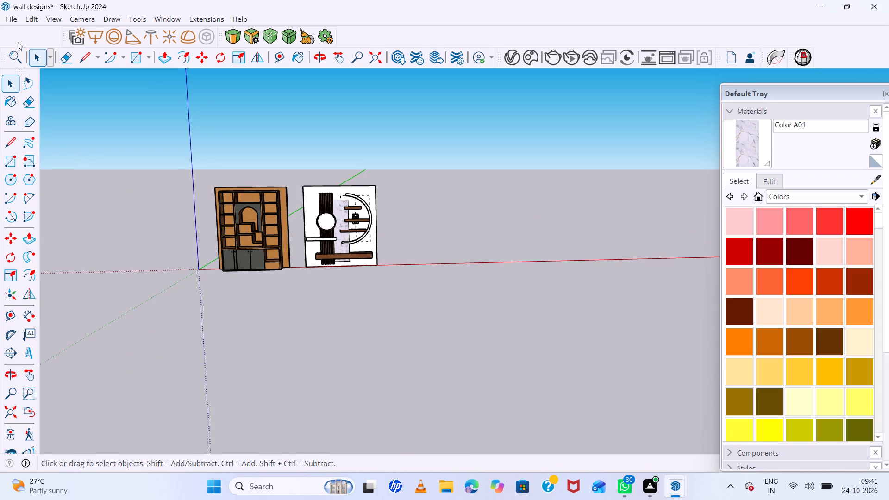
Save the wall designs model.
key(ctrl+s)
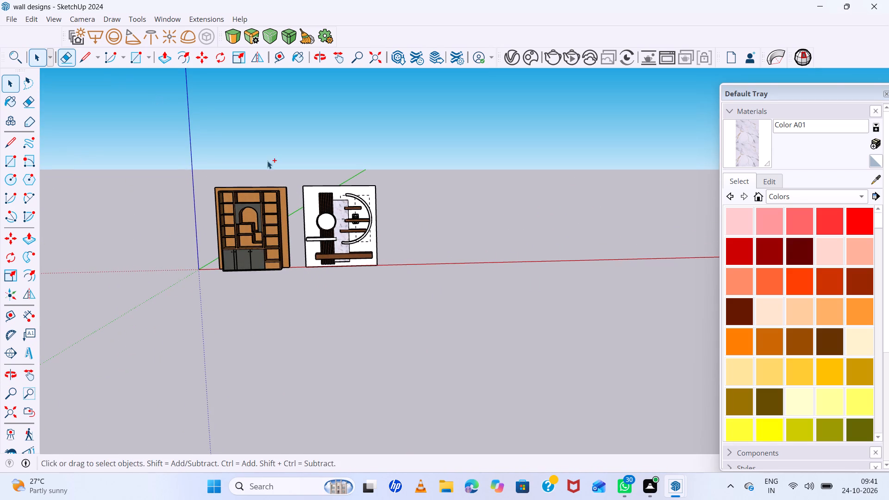
Run an interactive V-Ray render of the current view, examine the decorative wall up close, and stop the render.
click(675, 488)
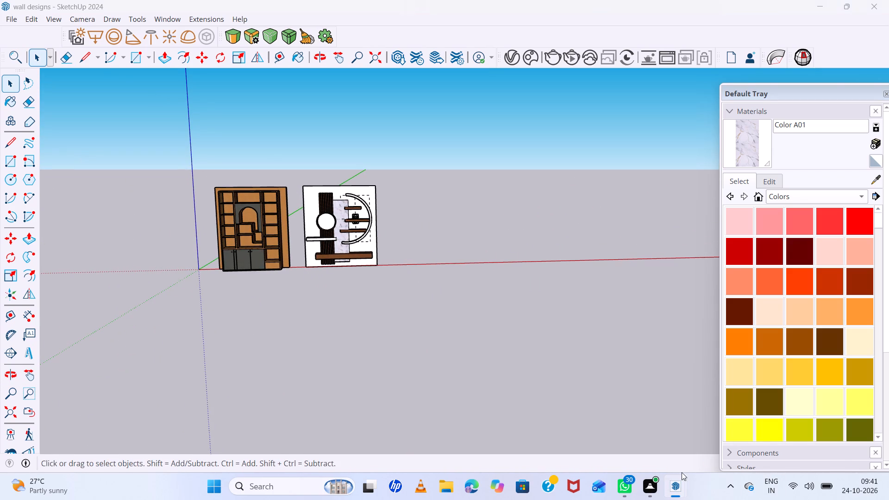
click(688, 437)
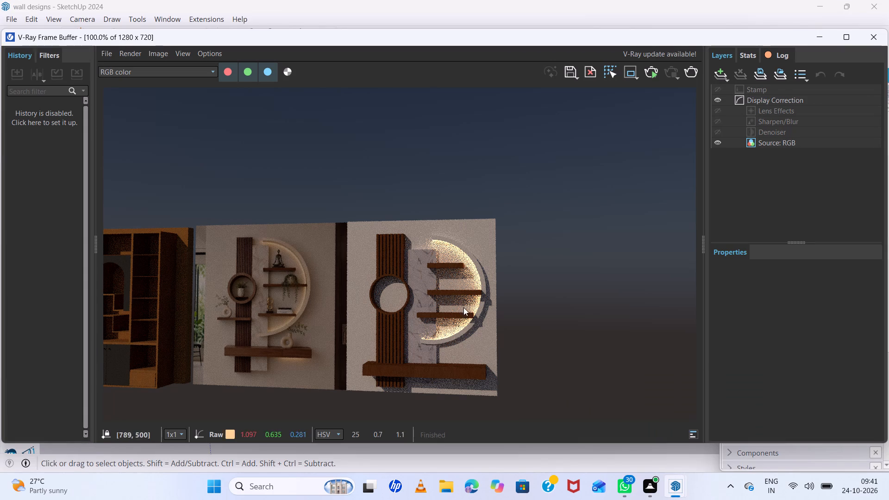
double_click(653, 71)
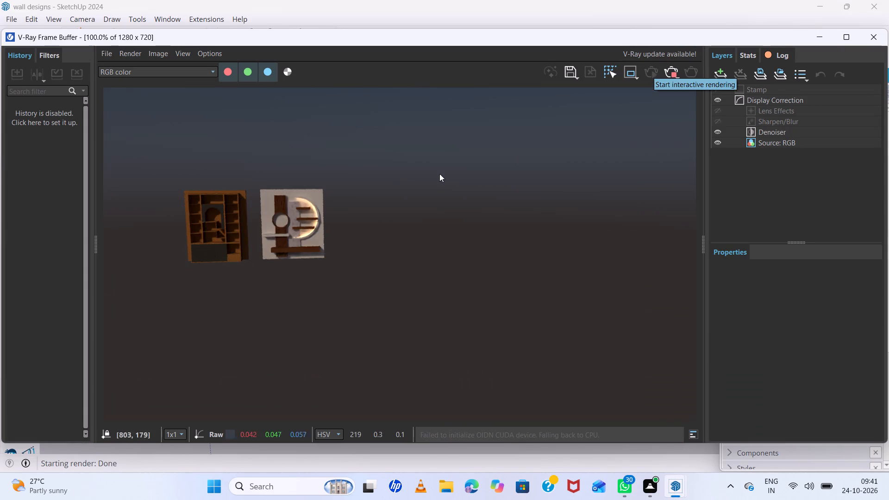
scroll(231, 212, up, 4)
scroll(232, 212, down, 3)
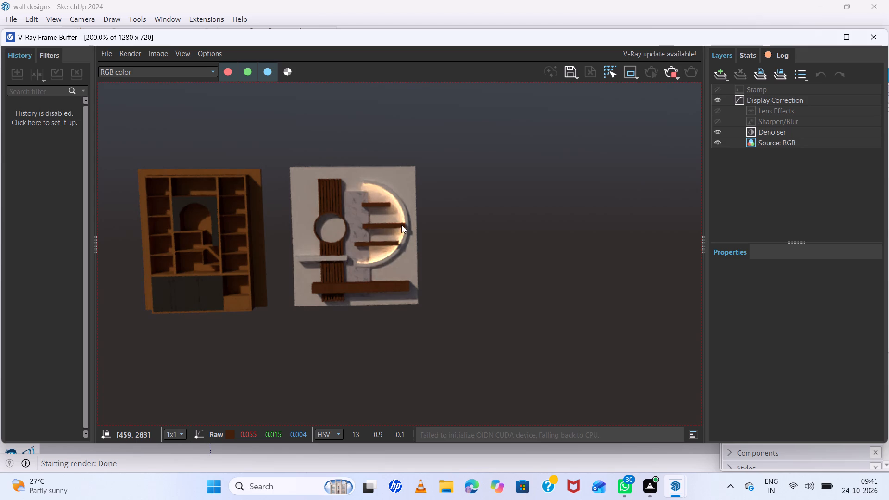
scroll(401, 225, up, 1)
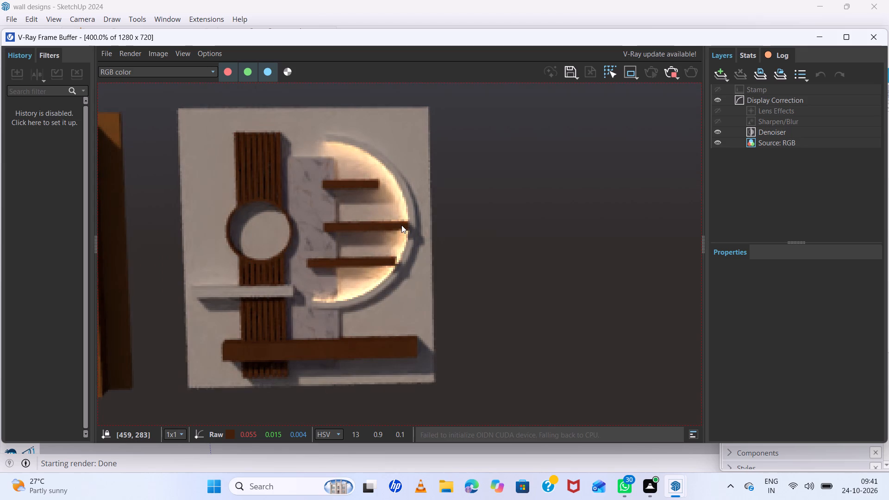
click(672, 77)
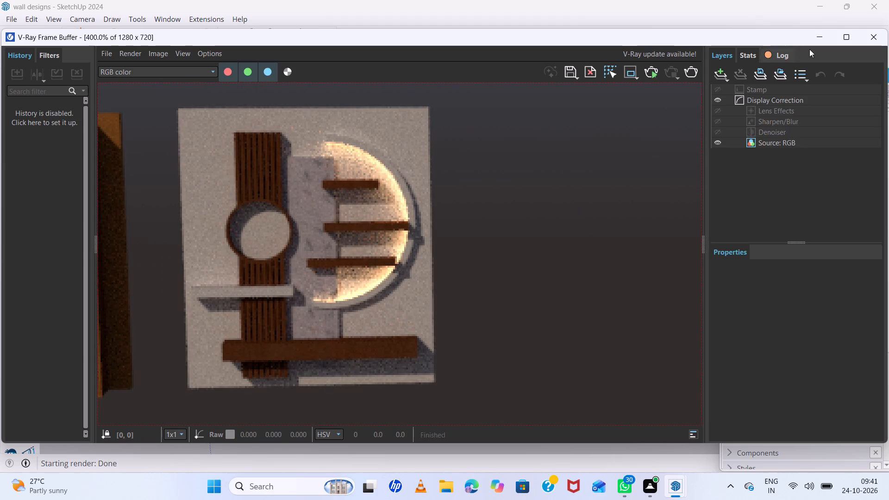
click(825, 38)
Import img3.jpeg from Downloads as an image and place it upright at the decorative wall's lower outer corner.
scroll(436, 224, down, 5)
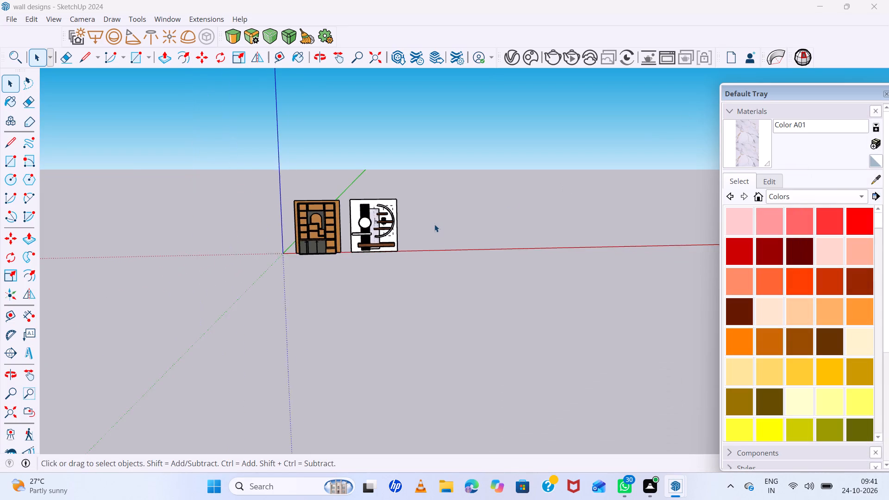
scroll(434, 224, down, 1)
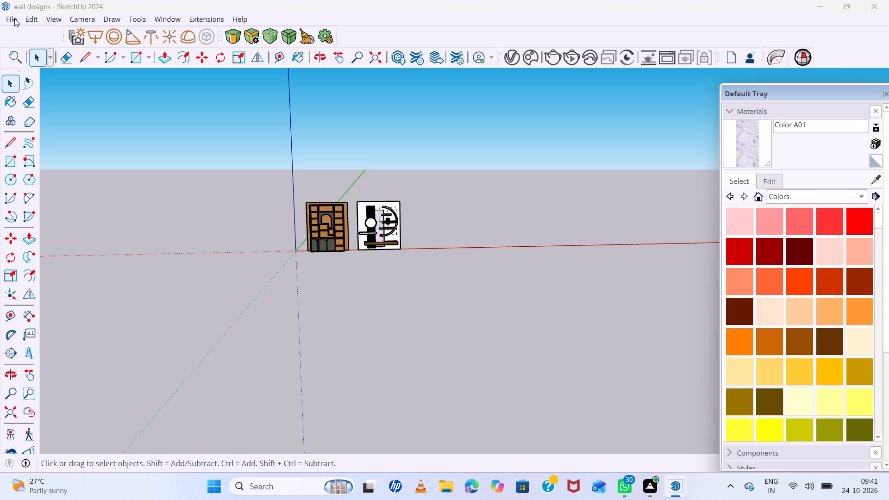
click(13, 19)
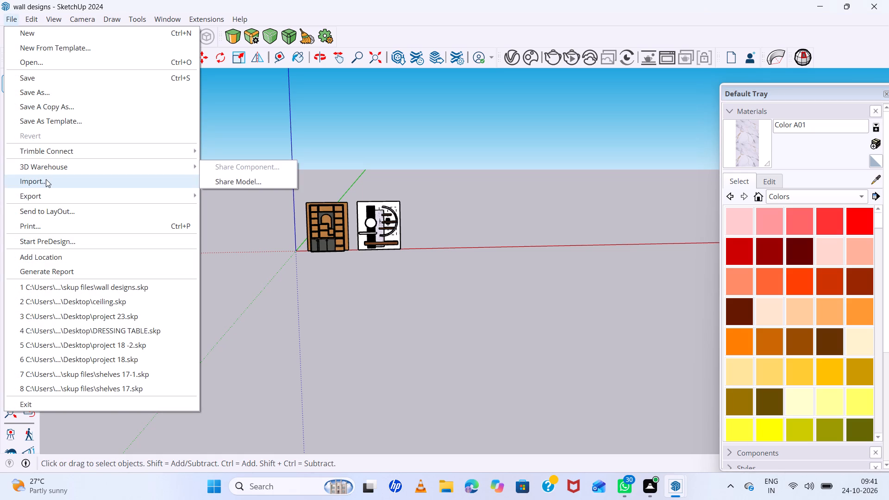
double_click(46, 179)
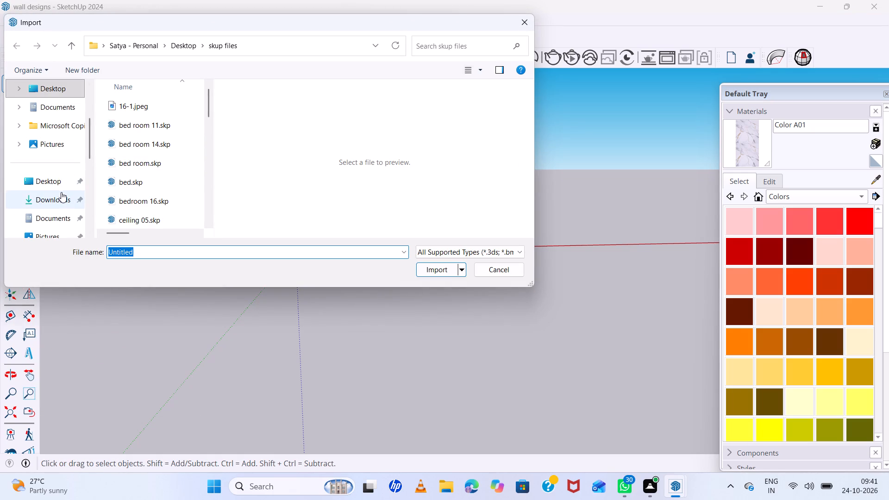
click(61, 192)
click(56, 201)
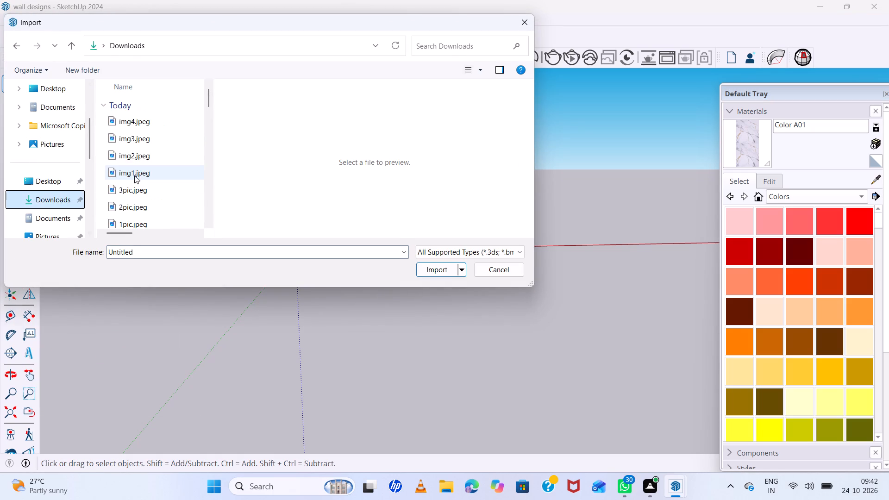
click(150, 135)
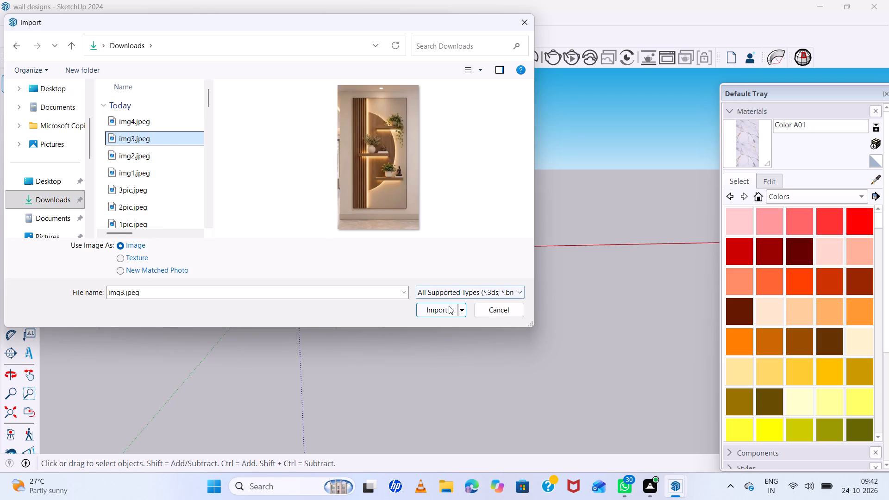
click(449, 307)
scroll(414, 248, up, 12)
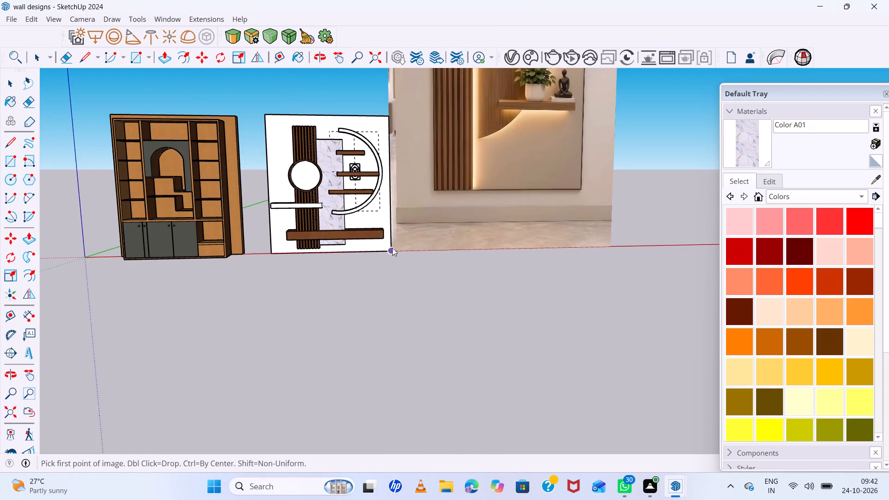
middle_drag(386, 251, 283, 281)
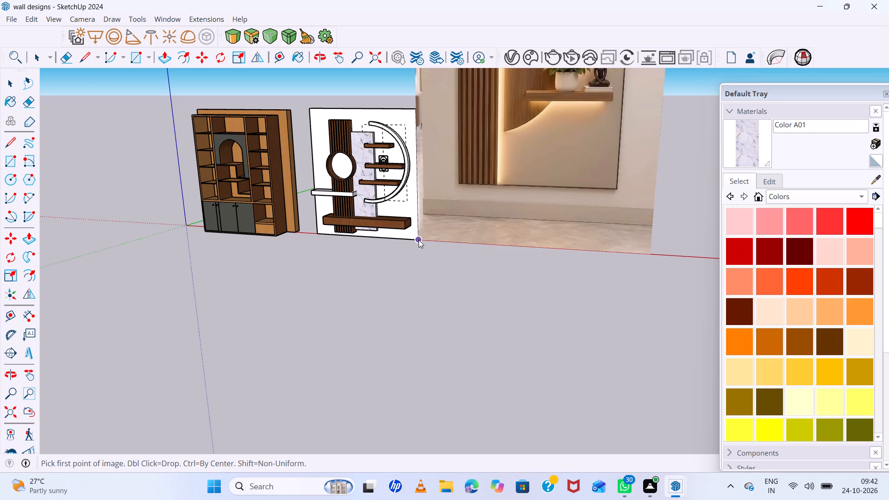
double_click(419, 240)
scroll(480, 205, down, 12)
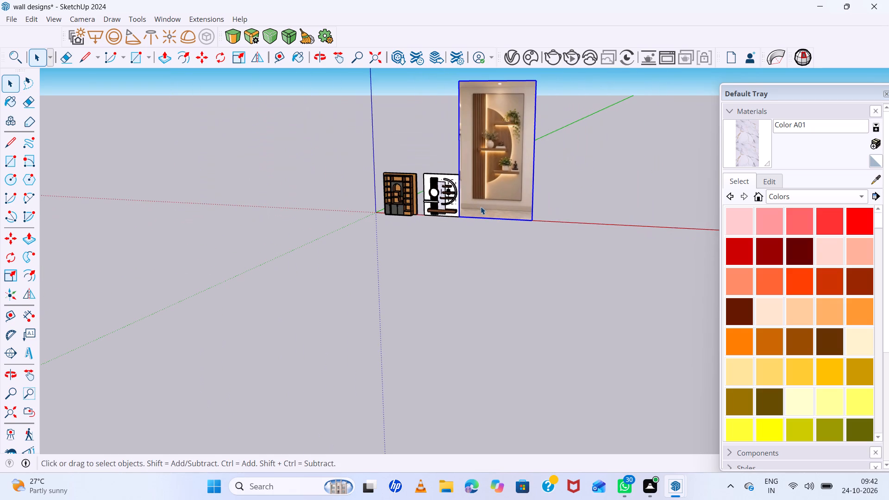
Scale the imported reference image down uniformly to roughly the height of the decorative wall.
key(s)
scroll(486, 207, down, 5)
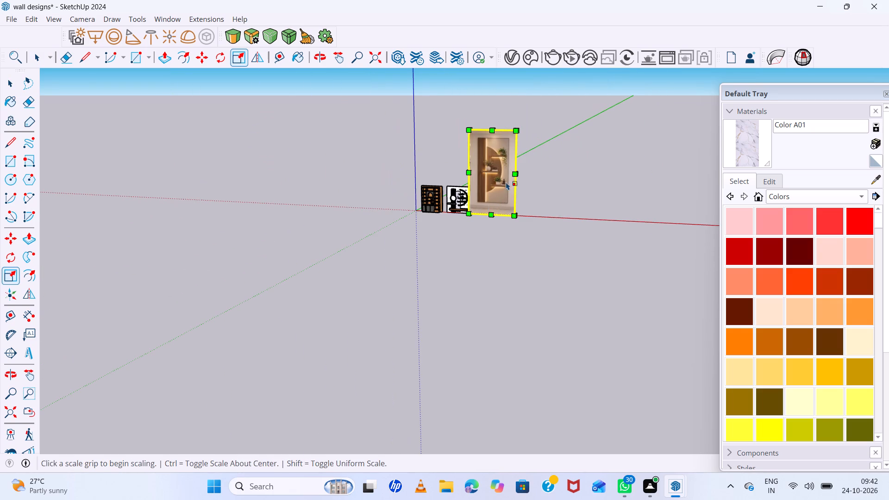
click(517, 131)
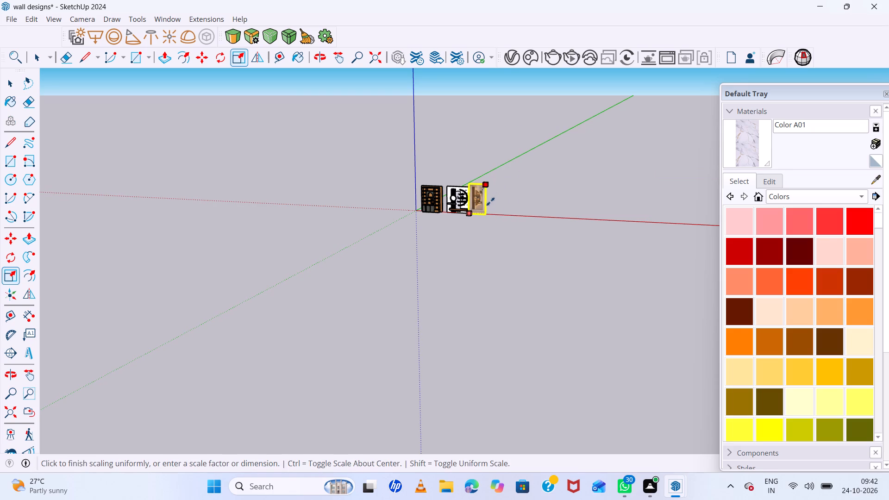
click(489, 203)
scroll(486, 193, up, 13)
click(484, 162)
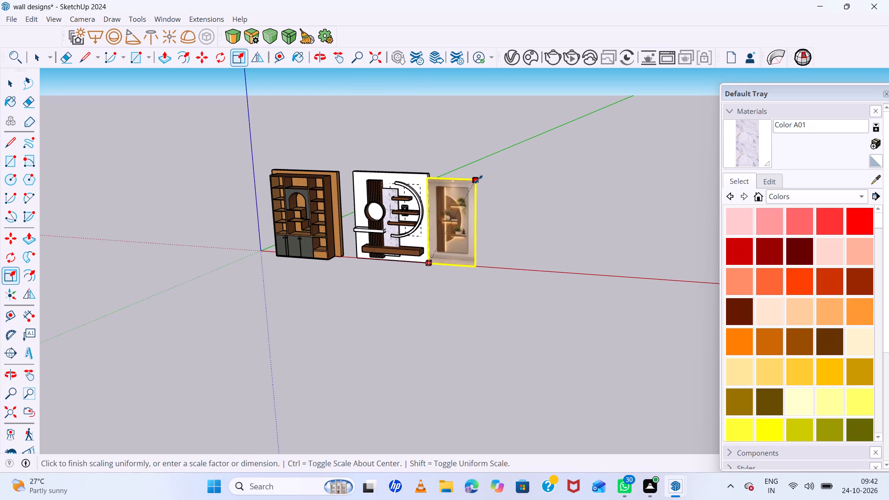
double_click(478, 179)
scroll(470, 211, up, 5)
key(space)
Move the reference image from the decorative wall's front lower corner back to its rear lower corner.
scroll(470, 212, up, 4)
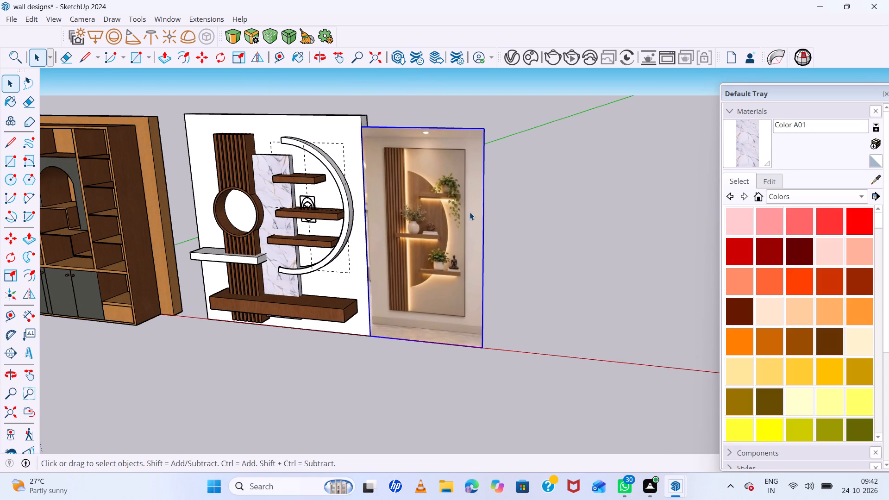
key(m)
scroll(407, 278, up, 6)
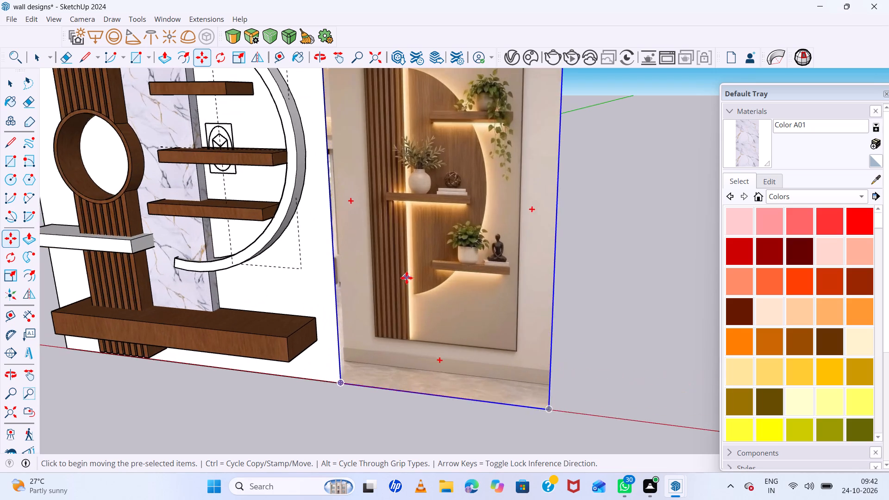
scroll(406, 283, down, 6)
scroll(373, 362, up, 5)
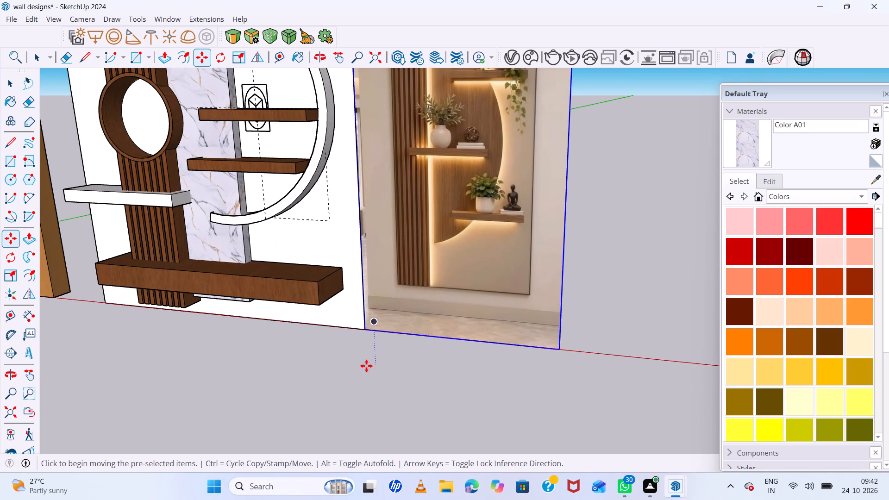
click(365, 331)
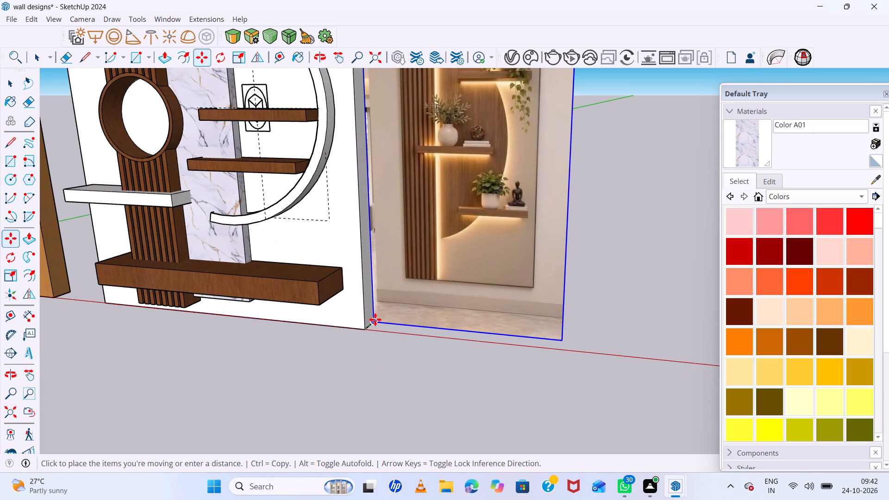
click(375, 319)
scroll(346, 306, down, 10)
middle_drag(365, 317, 409, 320)
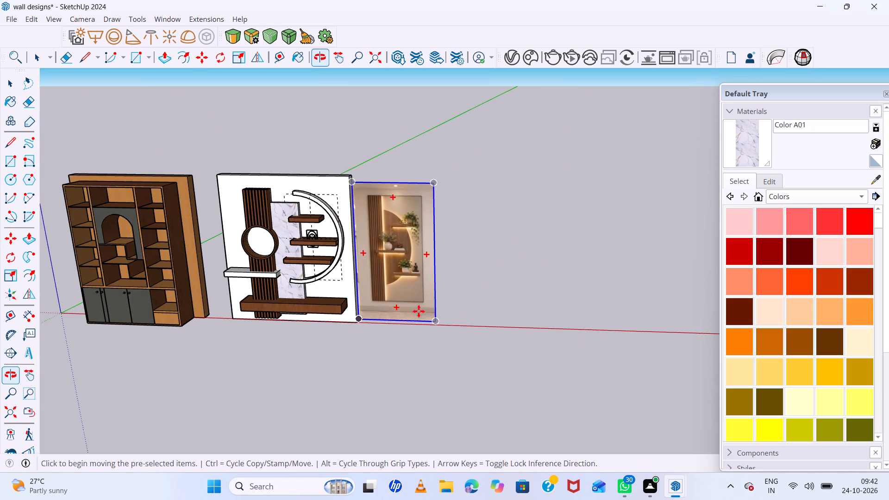
key(space)
click(455, 298)
Draw an upright rectangle for the new wall beside the reference image, slightly taller than the decorative wall.
scroll(417, 286, up, 6)
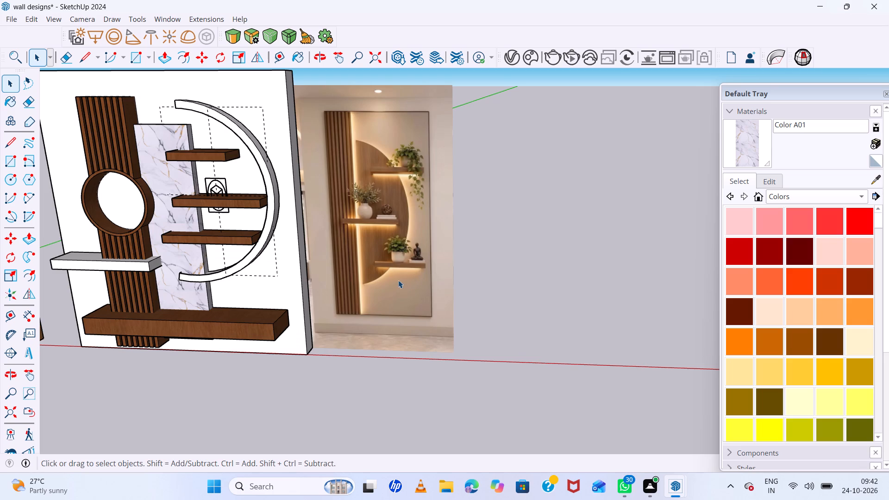
scroll(398, 280, down, 5)
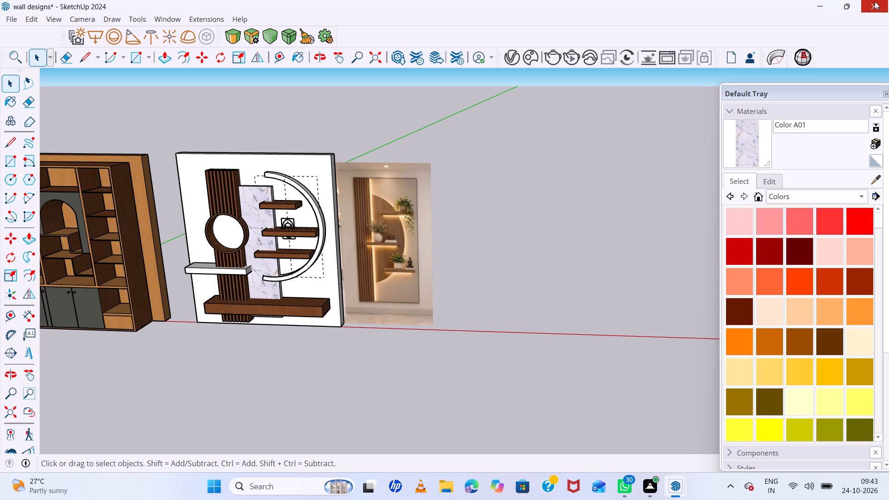
scroll(412, 331, down, 8)
scroll(413, 326, up, 7)
scroll(413, 326, down, 1)
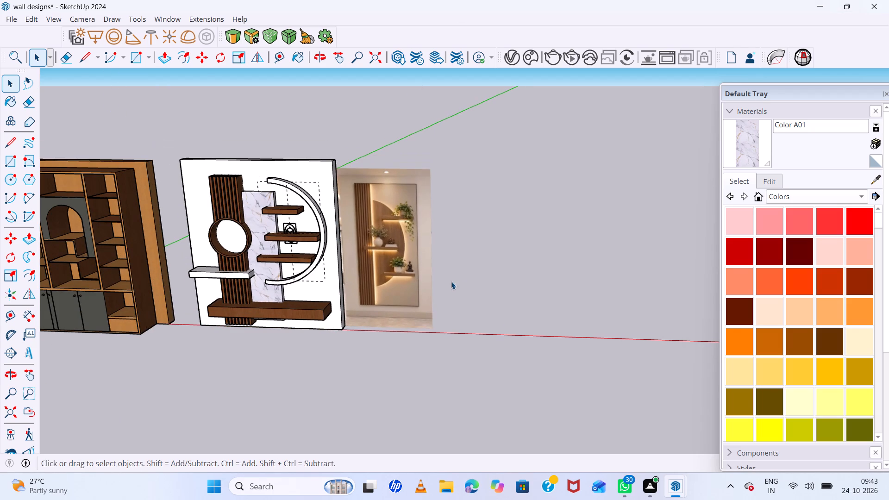
scroll(489, 274, up, 7)
middle_drag(506, 281, 526, 228)
middle_click(526, 226)
scroll(528, 219, down, 4)
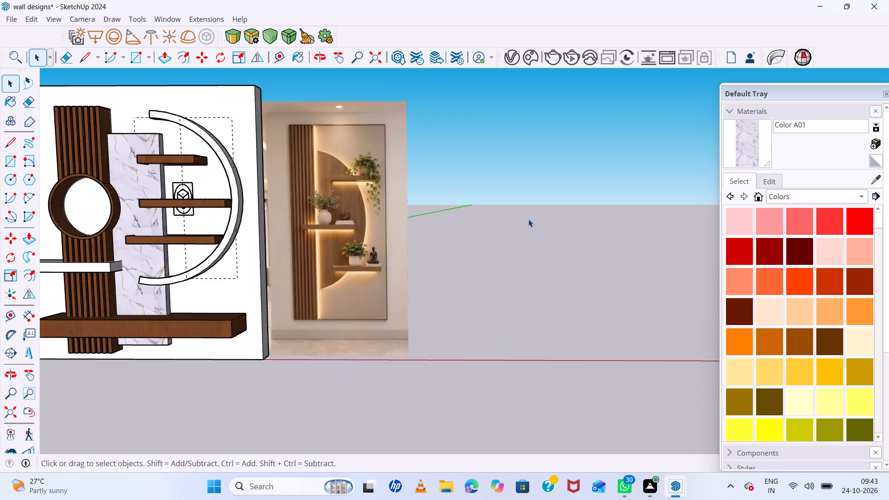
scroll(528, 219, down, 9)
middle_drag(538, 262, 539, 240)
scroll(539, 244, up, 1)
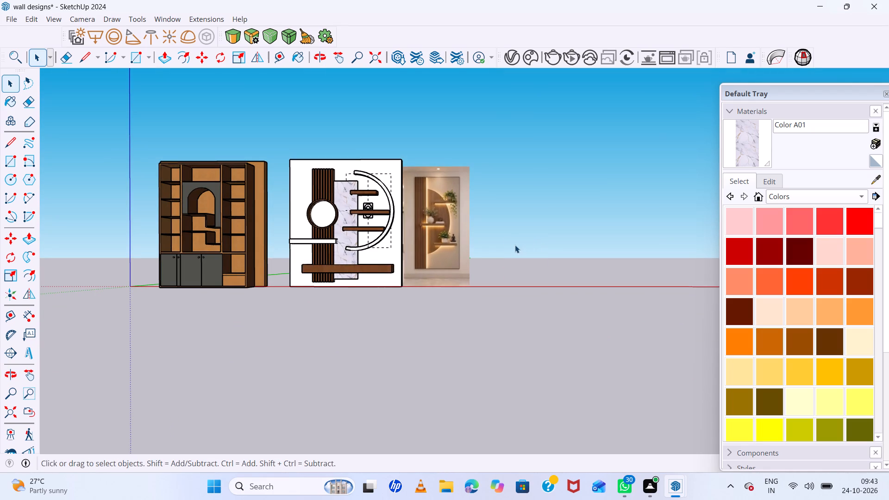
key(r)
click(478, 285)
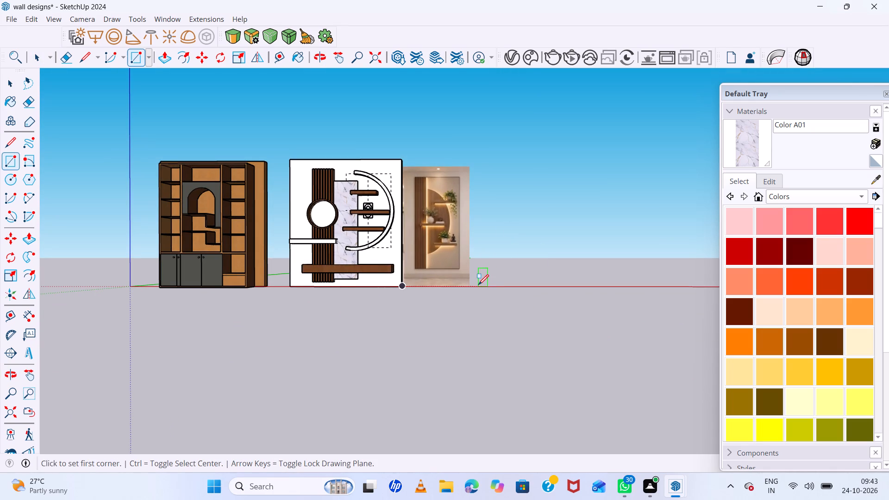
click(571, 149)
scroll(561, 165, up, 7)
middle_drag(556, 185, 521, 295)
middle_click(521, 295)
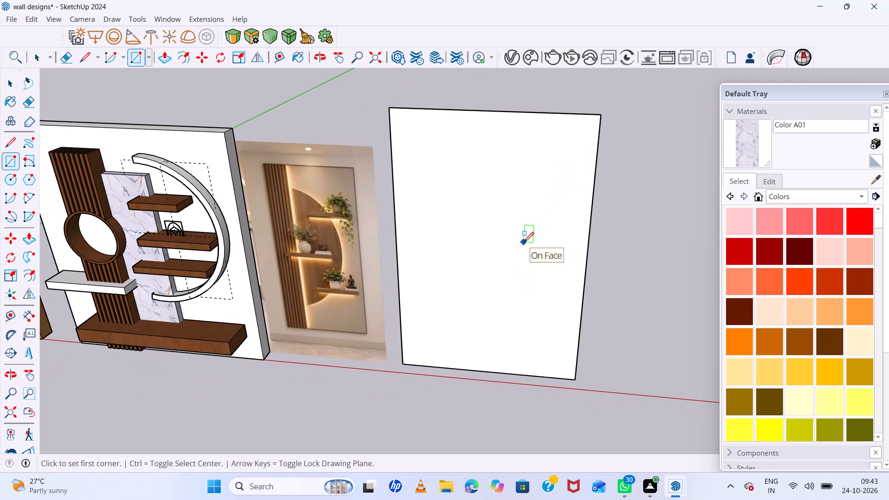
Push/Pull the new wall's face by 9 to give it thickness.
key(space)
click(524, 242)
key(p)
click(524, 242)
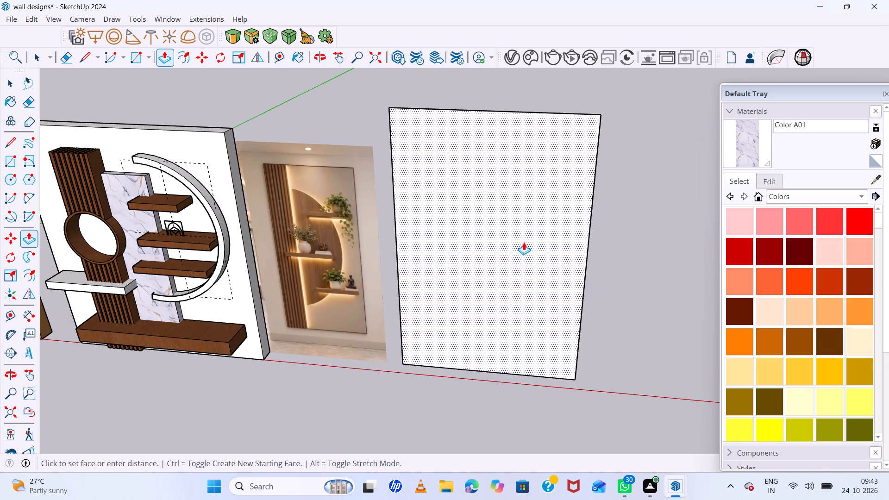
key(9)
key(Return)
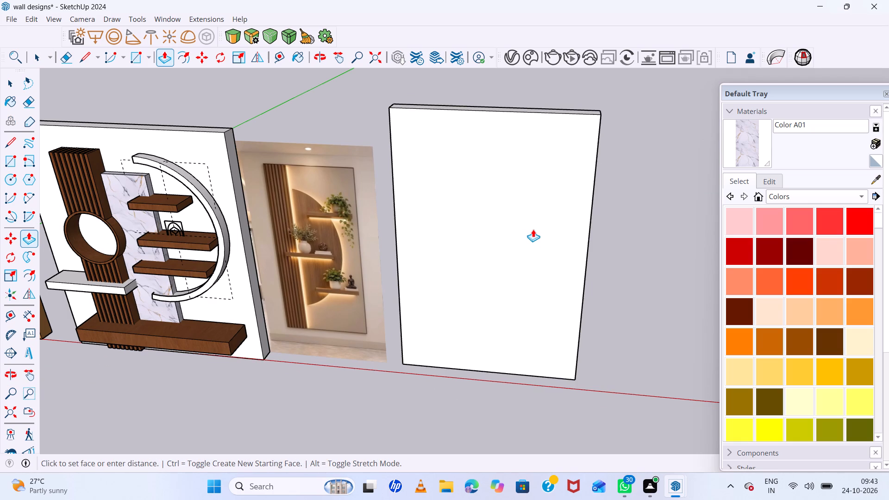
Move the whole new wall by its lower front corner so its base sits on the red axis.
key(space)
triple_click(516, 236)
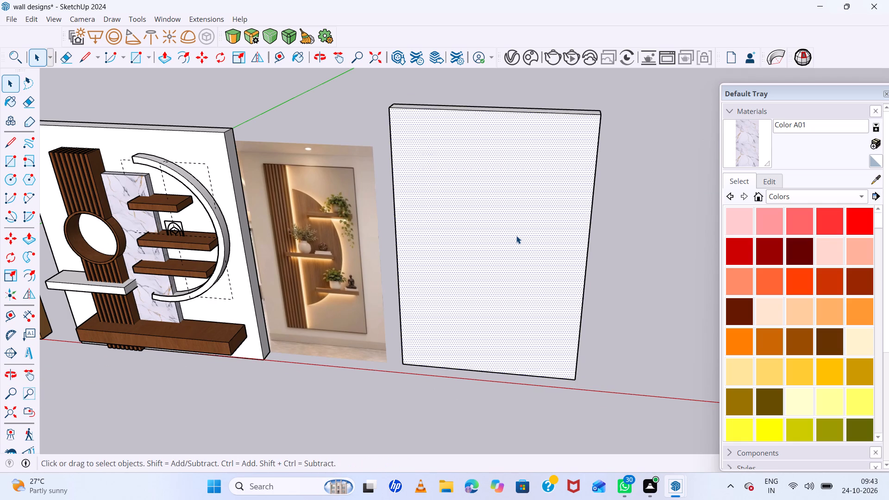
key(m)
scroll(535, 235, down, 7)
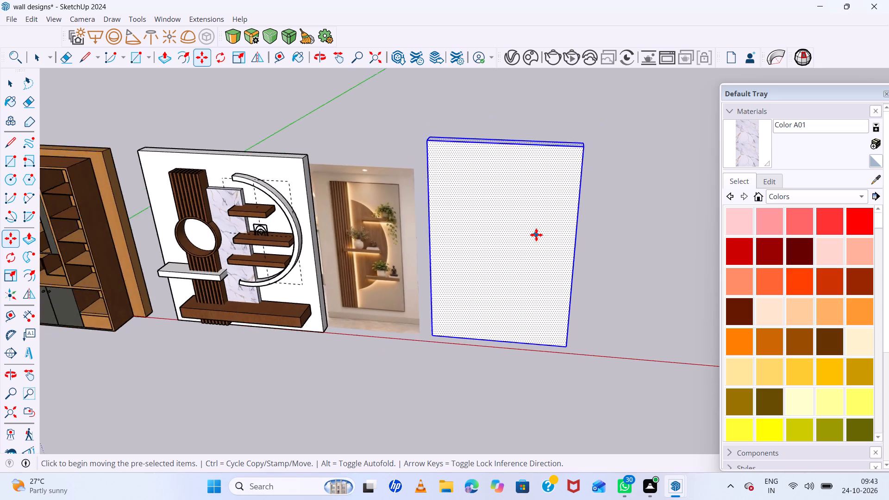
scroll(464, 307, up, 12)
click(453, 307)
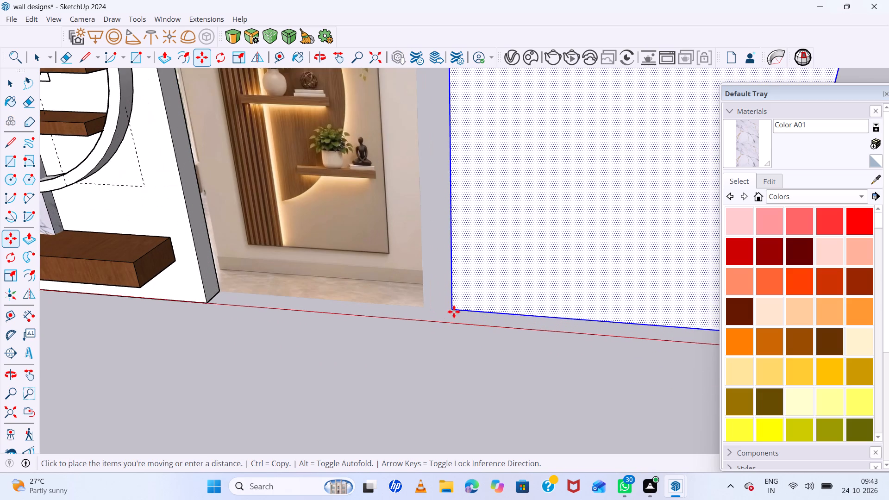
click(452, 323)
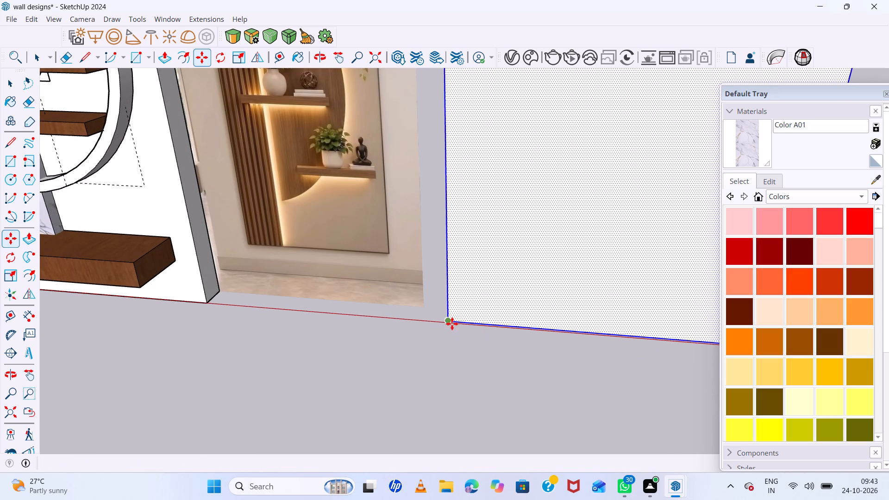
scroll(451, 321, down, 12)
middle_drag(577, 323, 581, 310)
middle_click(582, 310)
key(space)
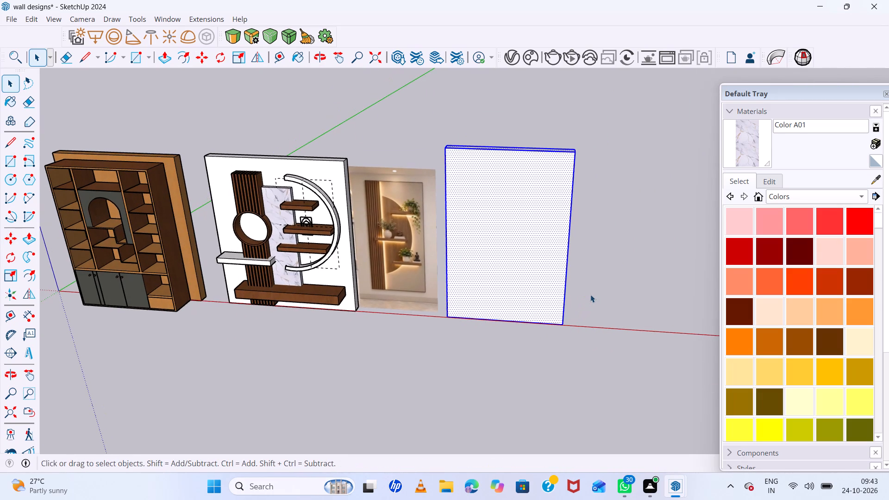
Make the new wall's geometry a group.
right_click(501, 234)
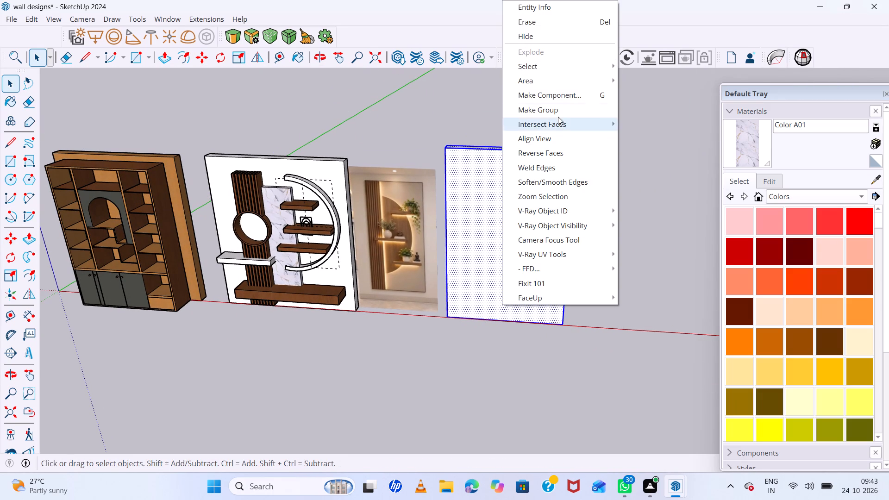
click(558, 116)
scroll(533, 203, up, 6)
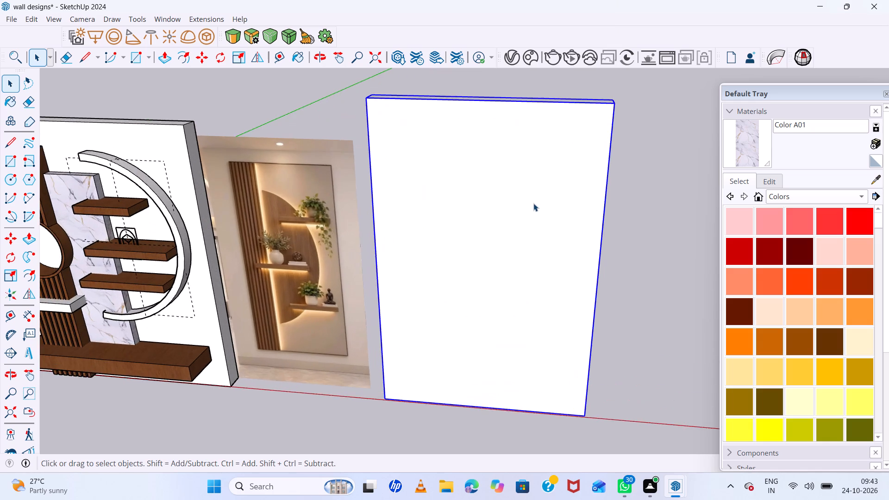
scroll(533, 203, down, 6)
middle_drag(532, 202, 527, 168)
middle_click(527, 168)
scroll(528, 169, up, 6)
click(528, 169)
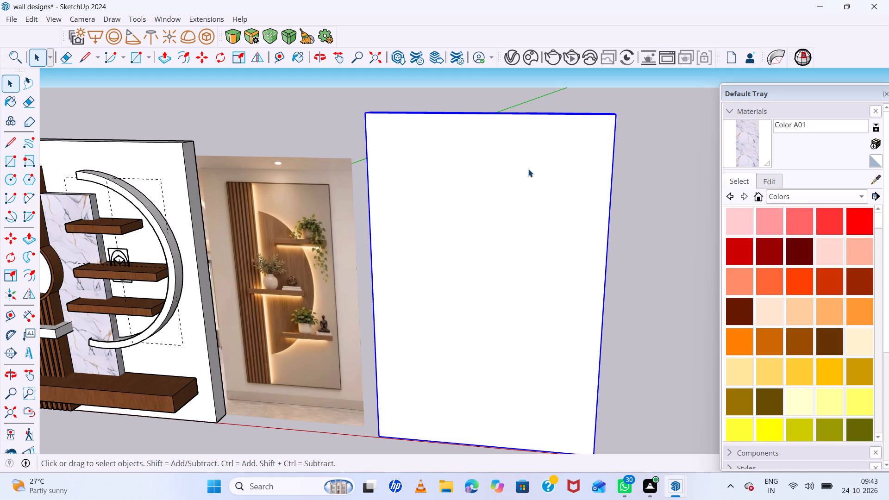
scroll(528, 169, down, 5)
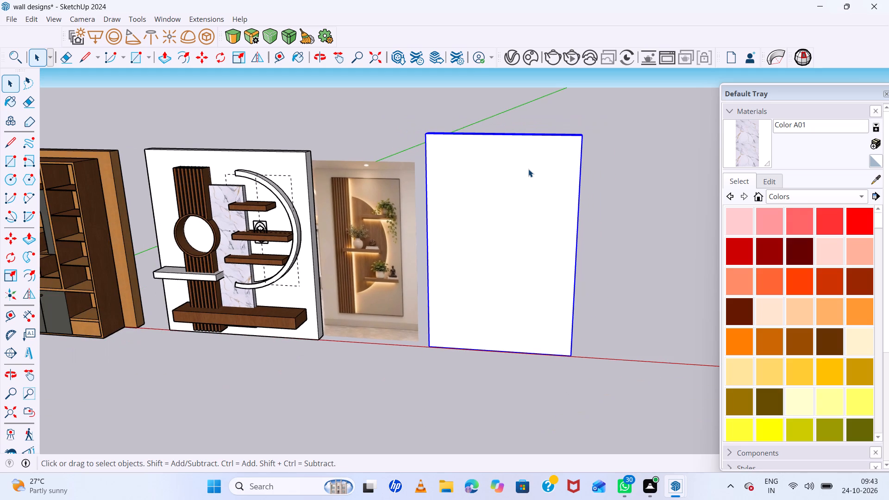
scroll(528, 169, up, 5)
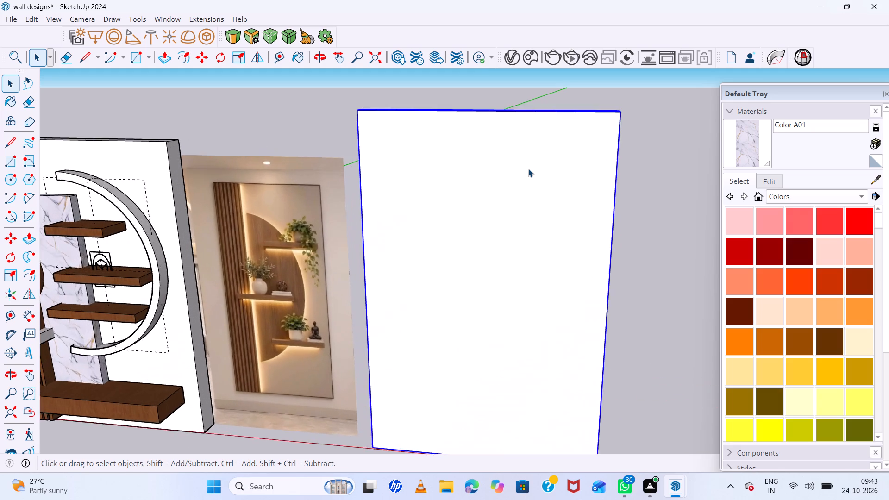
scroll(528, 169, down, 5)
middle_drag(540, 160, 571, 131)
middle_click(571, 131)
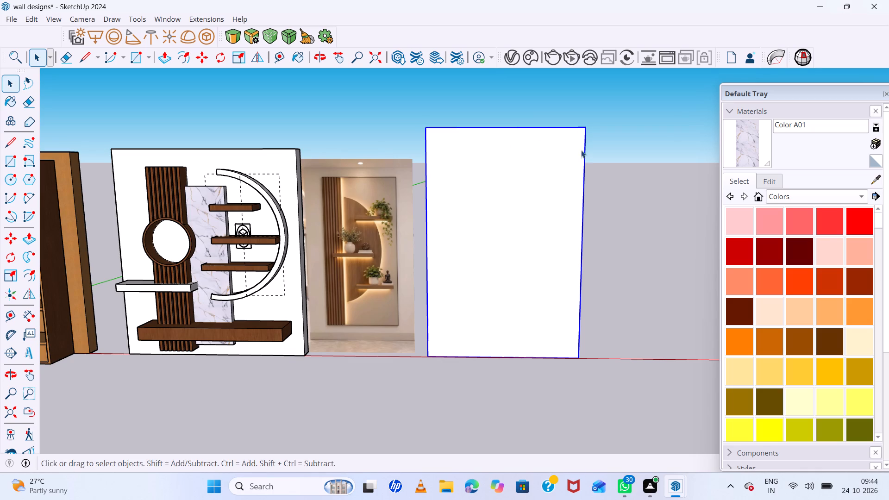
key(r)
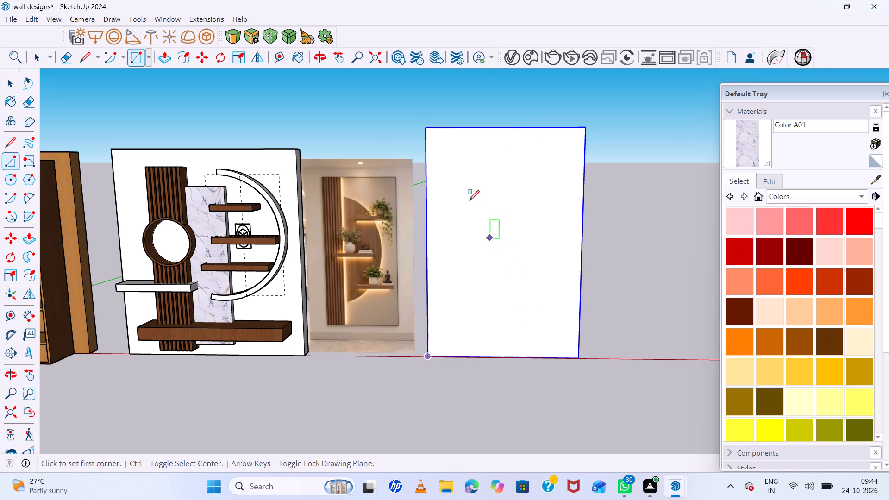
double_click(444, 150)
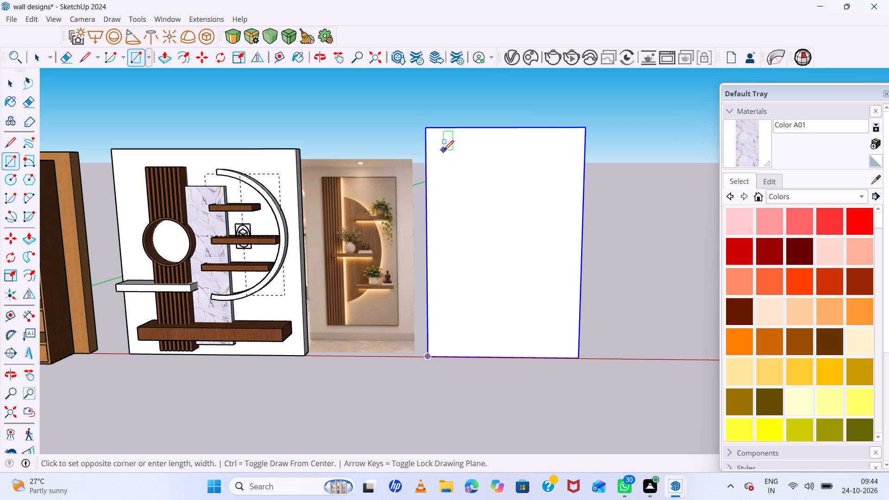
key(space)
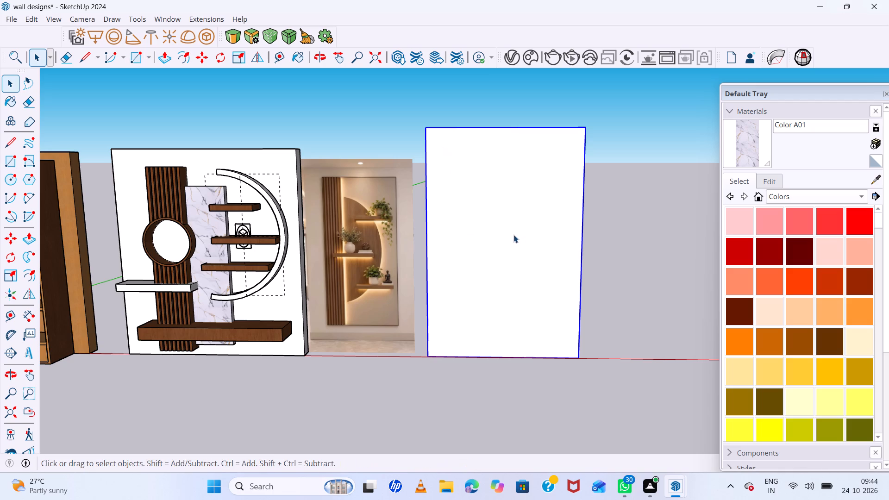
Draw a rectangle for the inset panel on the new wall's front face, leaving a margin on all sides.
key(r)
click(447, 156)
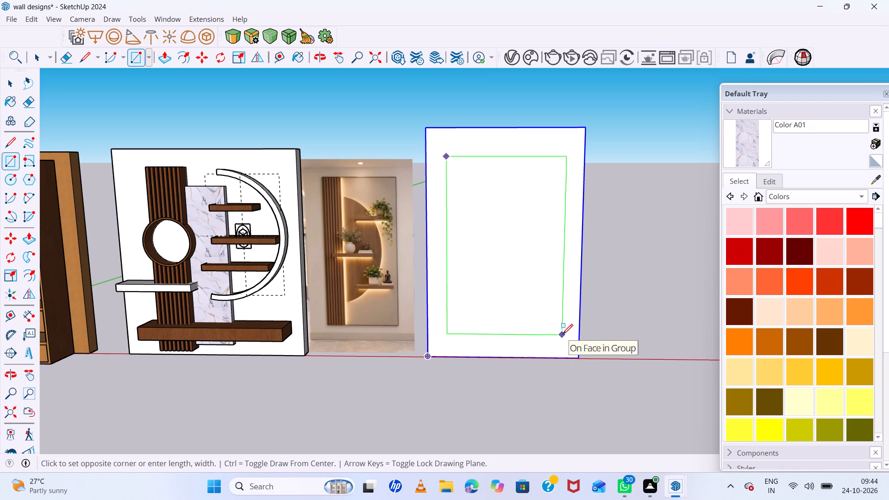
click(563, 334)
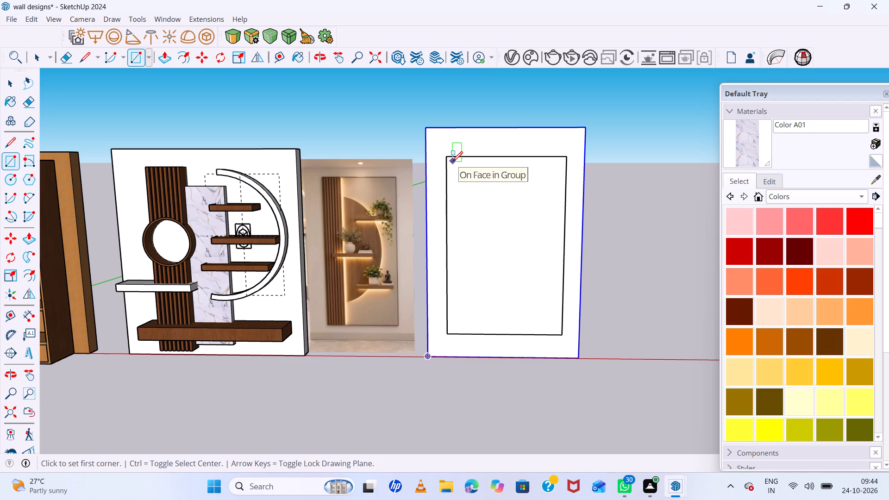
Draw a narrow full-height rectangle along the panel outline's left edge for the first slat.
key(r)
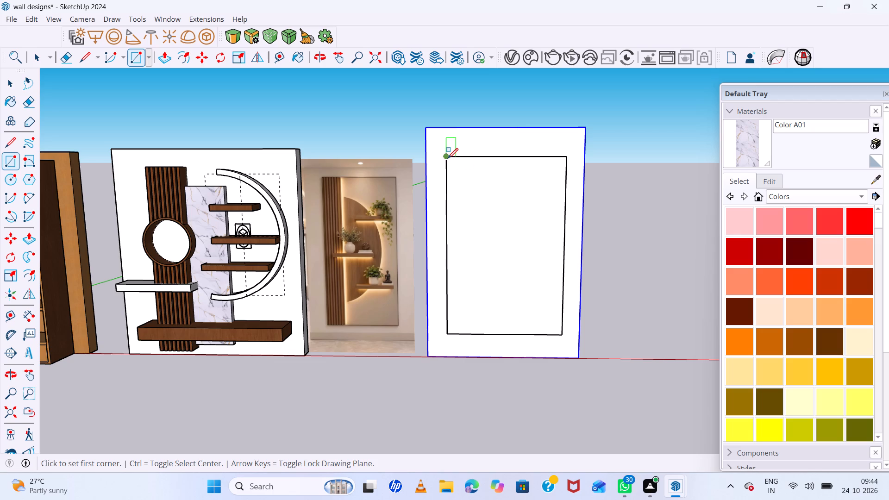
click(448, 158)
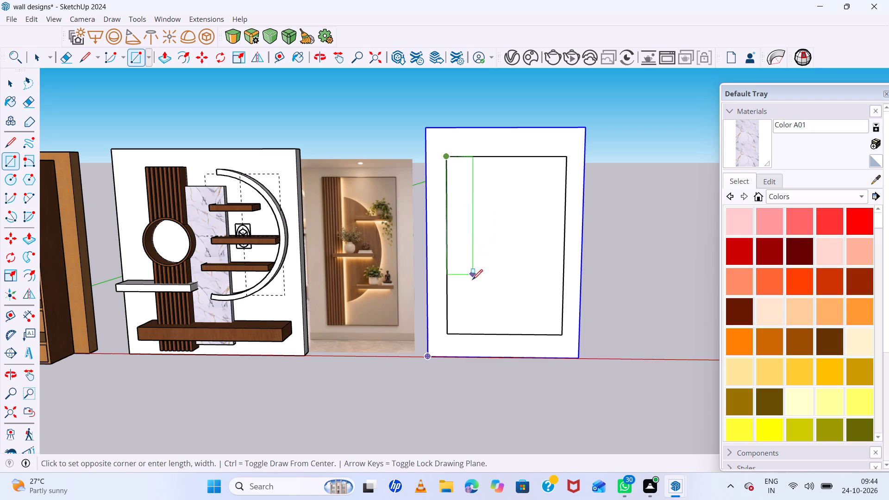
scroll(458, 329, up, 5)
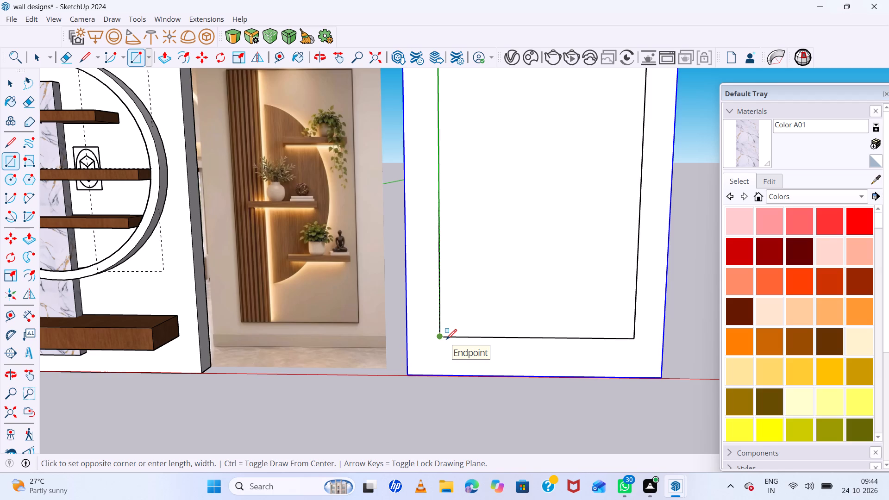
scroll(446, 339, up, 2)
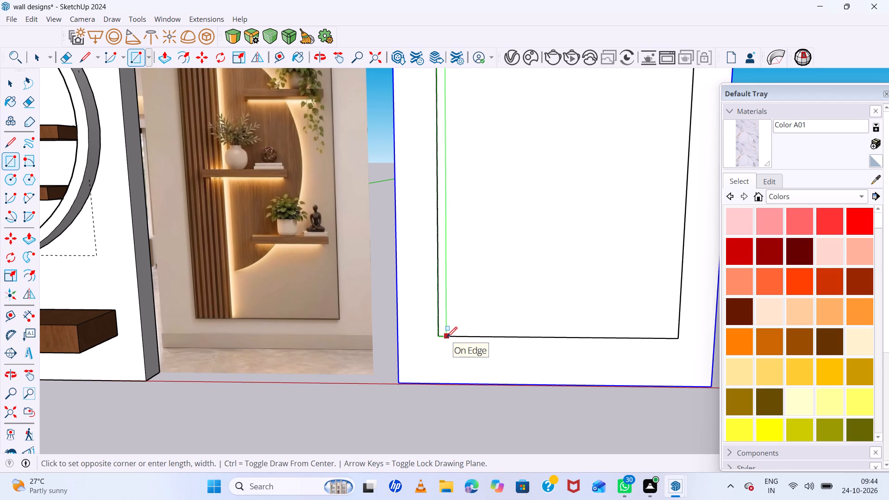
click(447, 334)
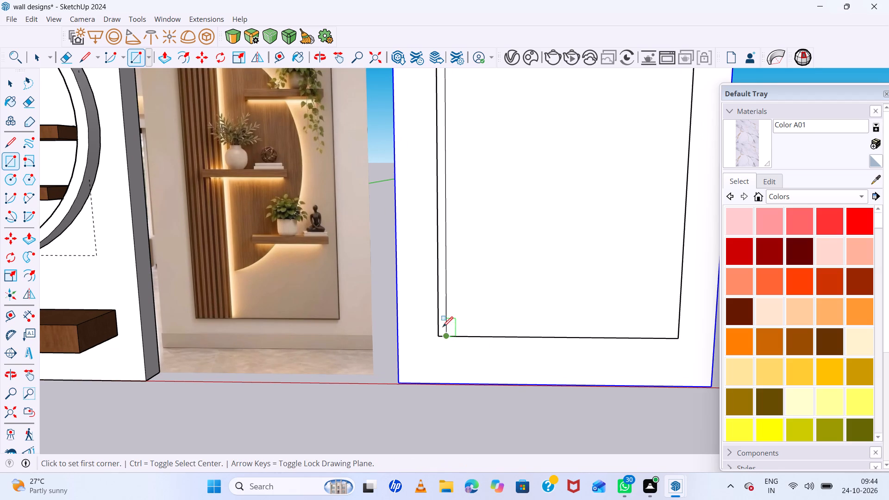
Copy the first slat outline sideways along the panel's bottom edge, leaving a narrow gap between the two strips.
scroll(443, 327, up, 5)
key(space)
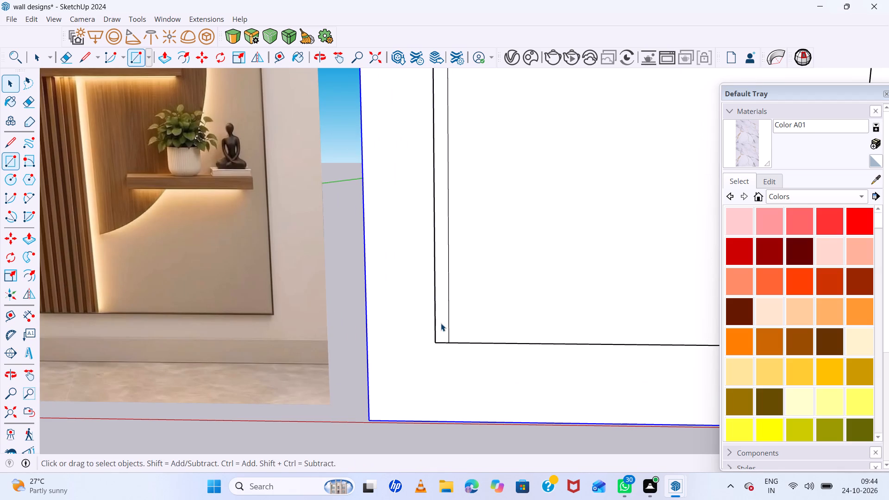
click(441, 323)
double_click(441, 323)
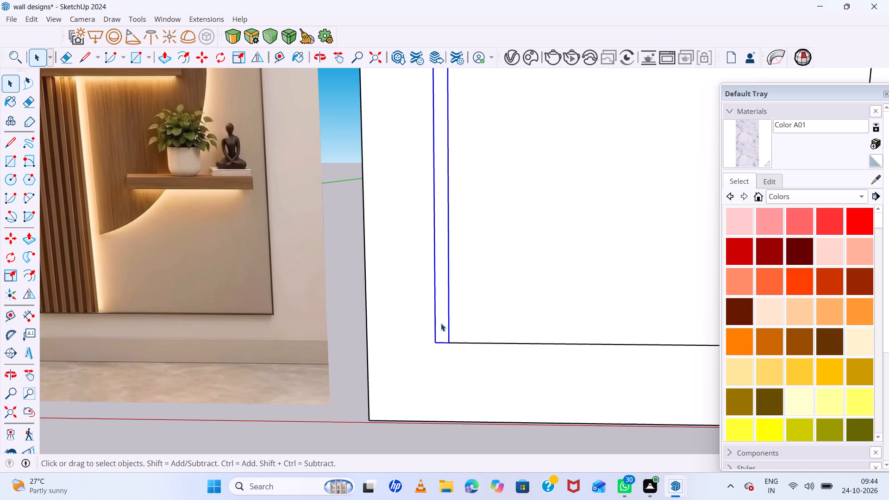
key(m)
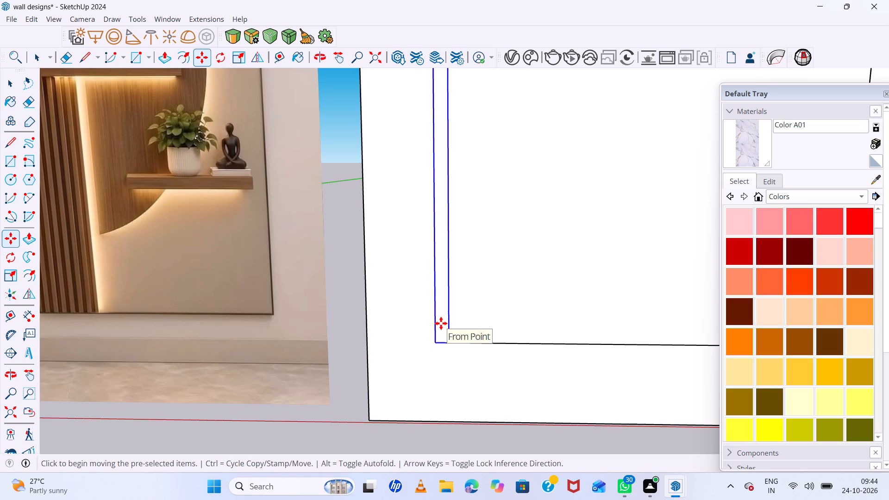
scroll(461, 329, up, 5)
scroll(451, 319, down, 4)
scroll(436, 341, up, 4)
double_click(426, 340)
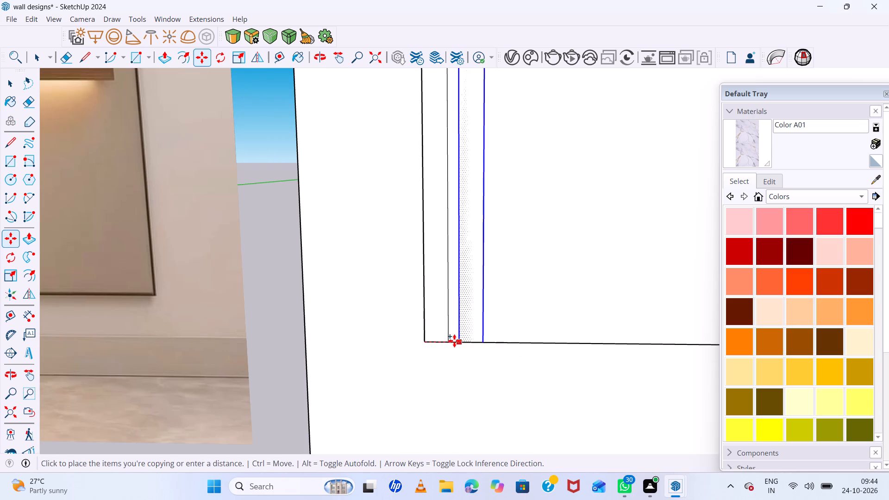
click(456, 340)
Repeat the slat copy as a 5x array at the same spacing across the panel.
scroll(457, 340, down, 2)
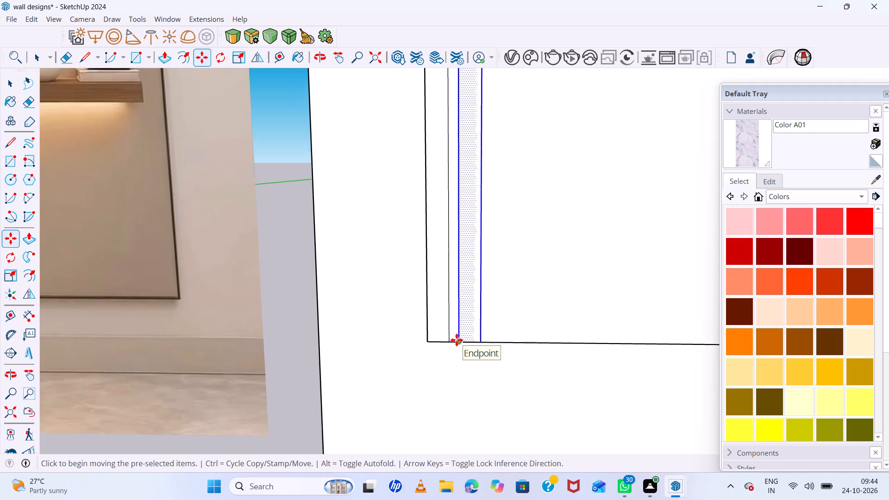
scroll(457, 340, down, 10)
scroll(506, 346, down, 4)
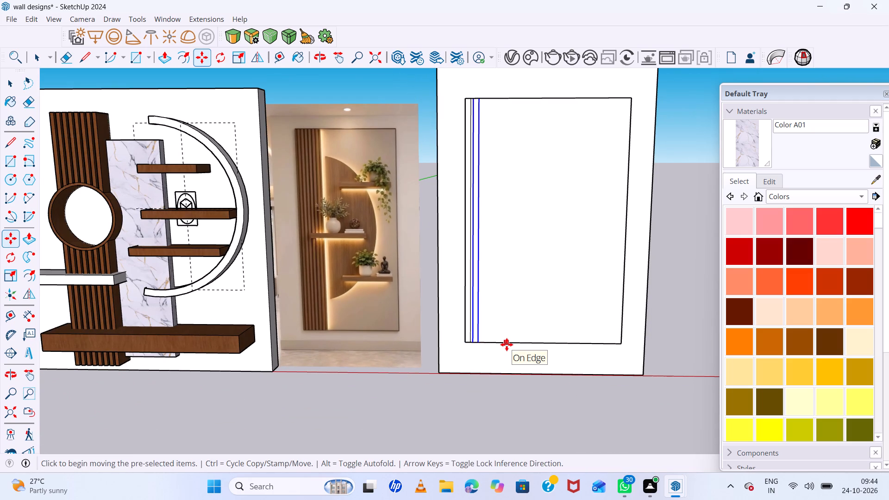
key(5)
key(x)
key(Return)
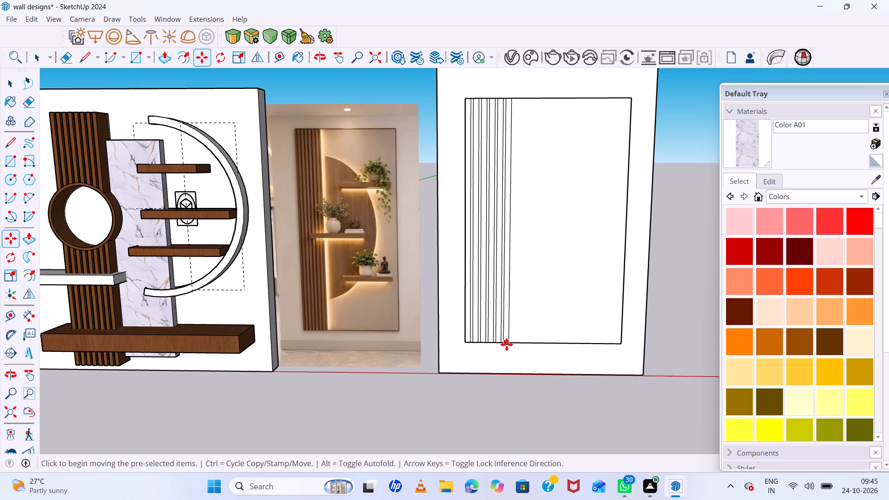
Extrude the first slat at the panel's left edge outward by 1.
scroll(533, 228, down, 7)
scroll(528, 151, up, 8)
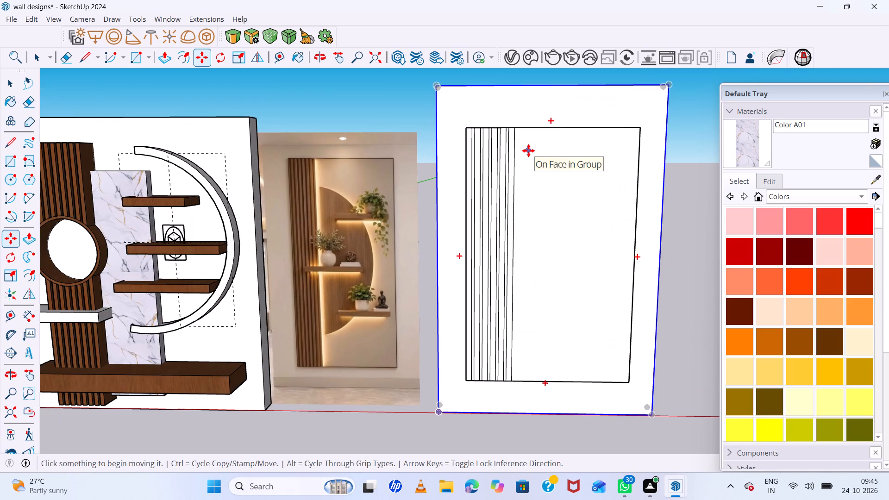
key(space)
scroll(525, 161, up, 7)
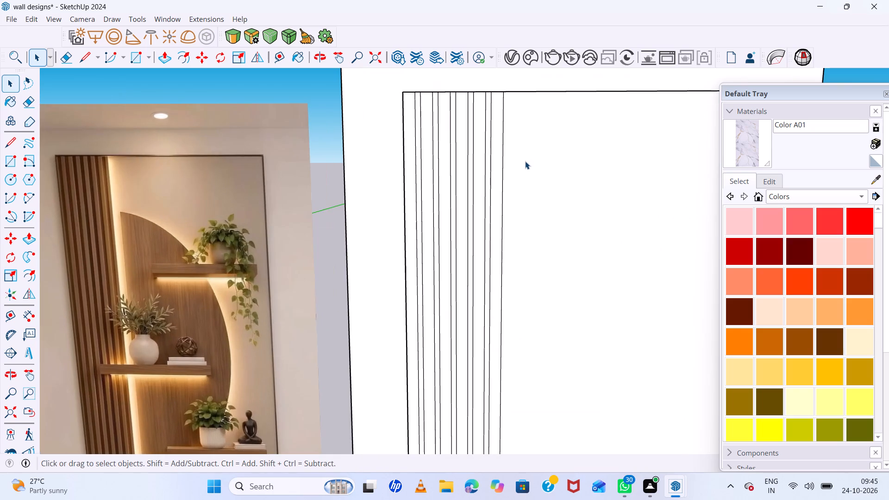
scroll(525, 161, down, 6)
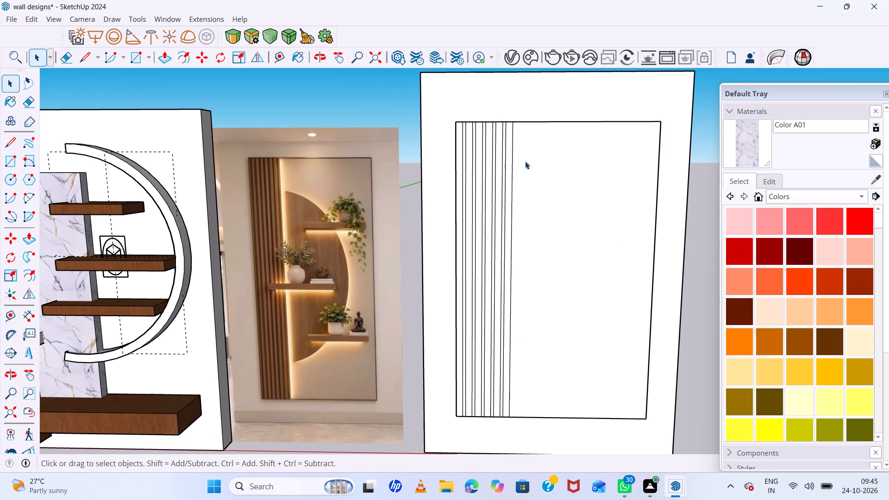
scroll(525, 161, up, 5)
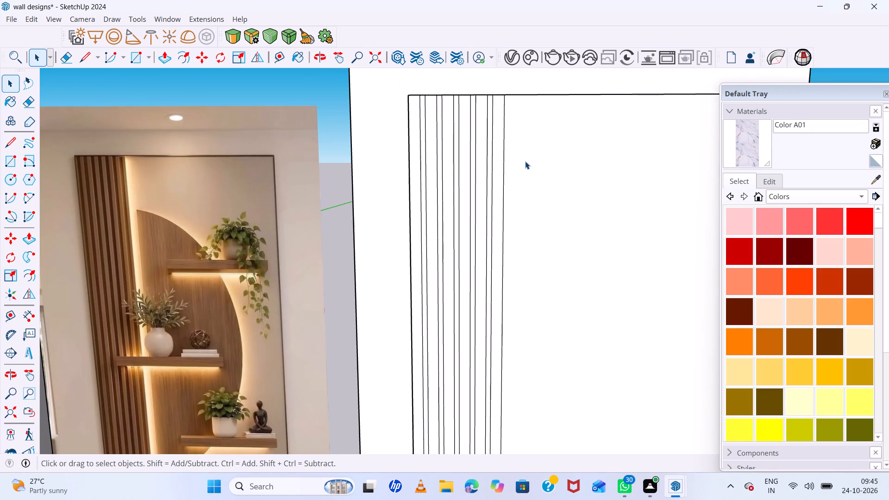
scroll(525, 161, down, 3)
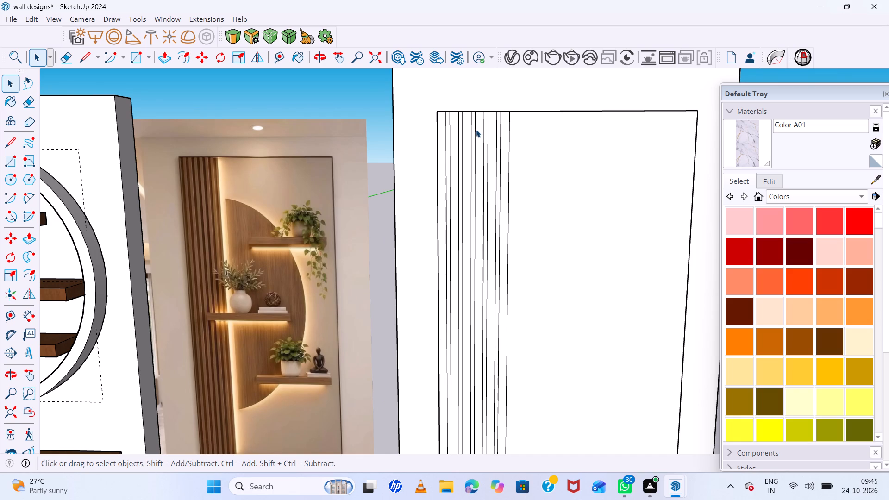
scroll(476, 130, up, 7)
scroll(476, 130, down, 4)
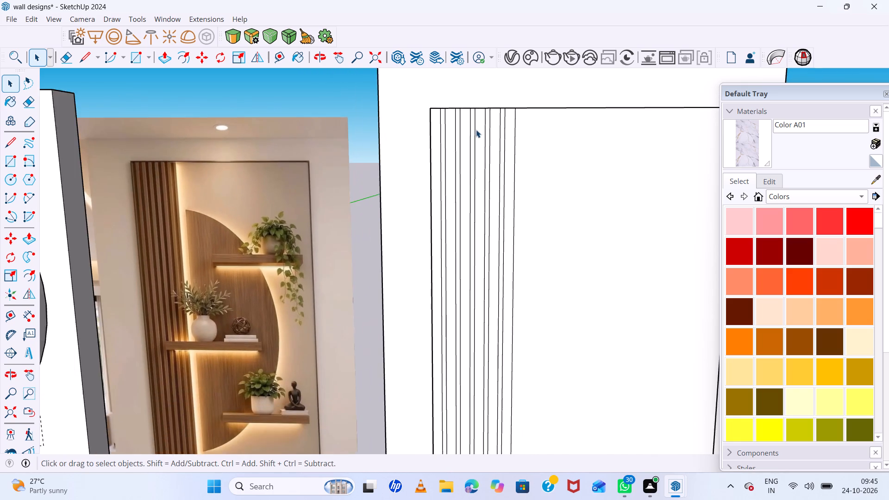
scroll(476, 130, down, 3)
scroll(476, 130, up, 7)
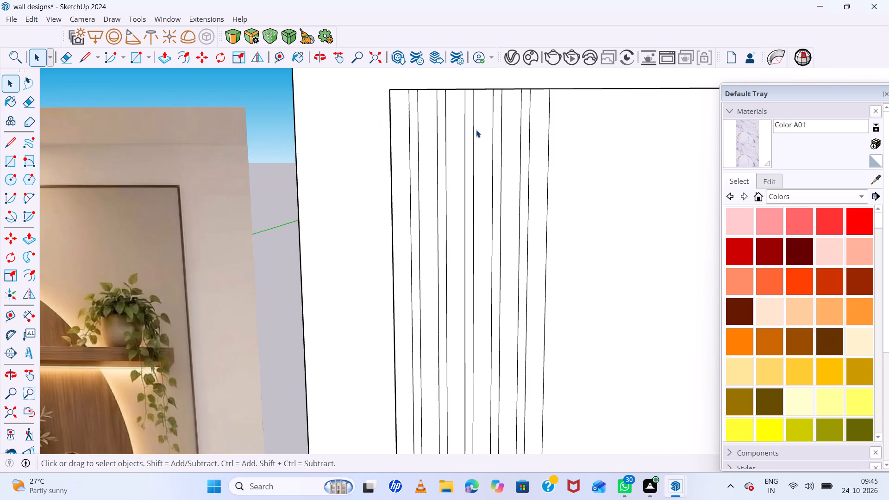
scroll(476, 130, down, 6)
middle_drag(479, 133, 544, 147)
middle_click(544, 147)
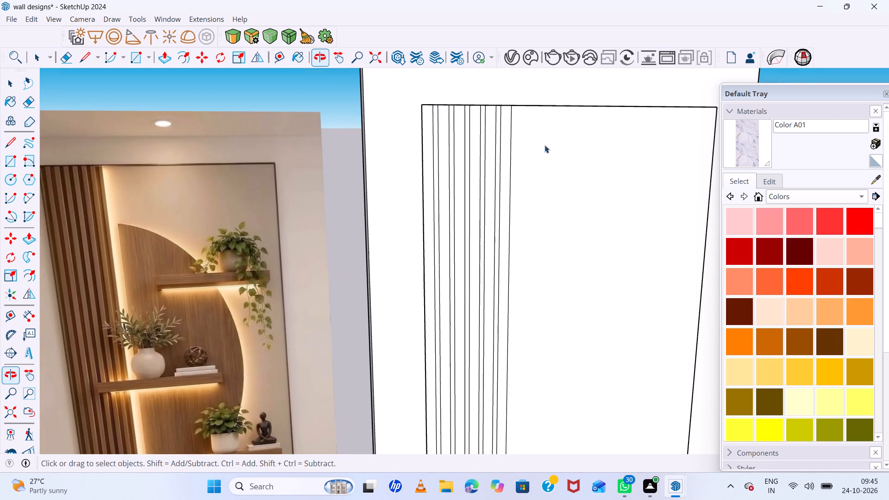
scroll(439, 122, up, 6)
click(419, 100)
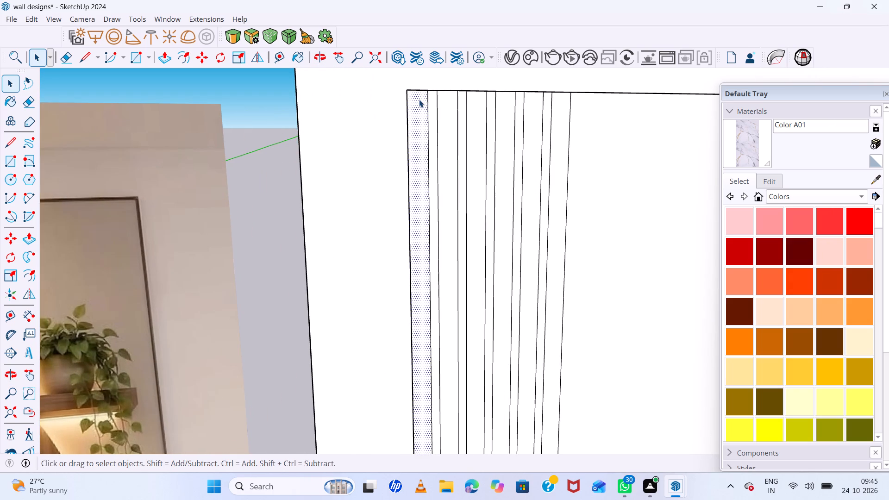
key(p)
click(419, 100)
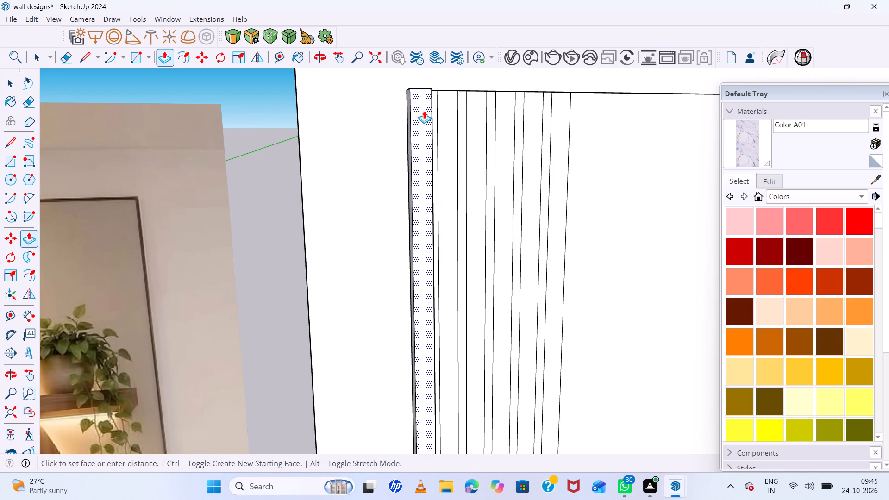
key(1)
key(Return)
Extrude the remaining five slat strips outward to the same depth as the first slat.
middle_drag(475, 132, 480, 187)
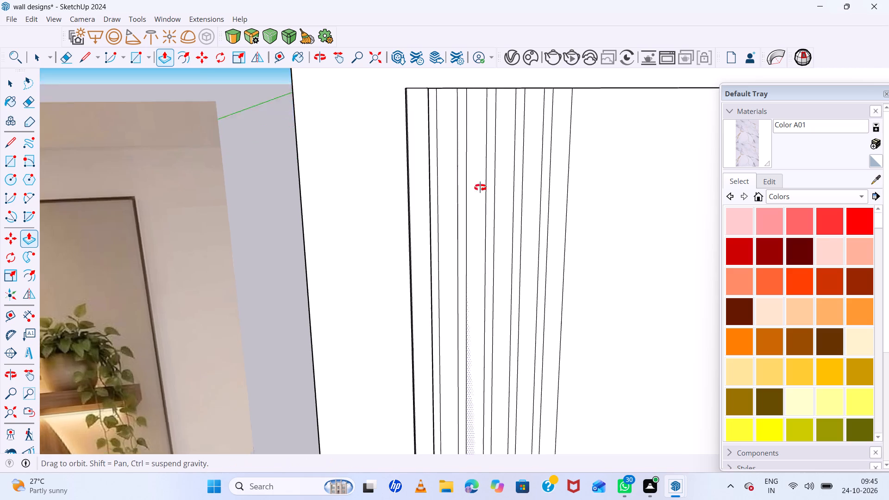
middle_drag(480, 187, 479, 287)
middle_click(479, 287)
scroll(451, 125, up, 3)
double_click(445, 114)
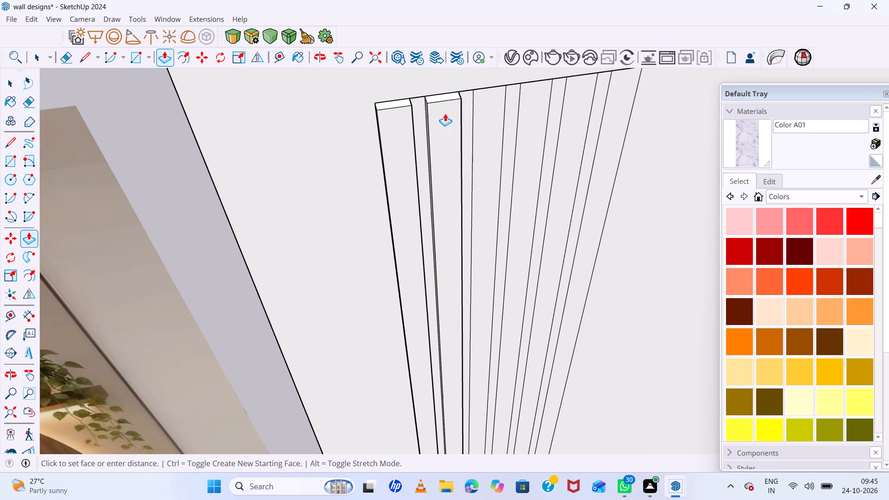
double_click(493, 112)
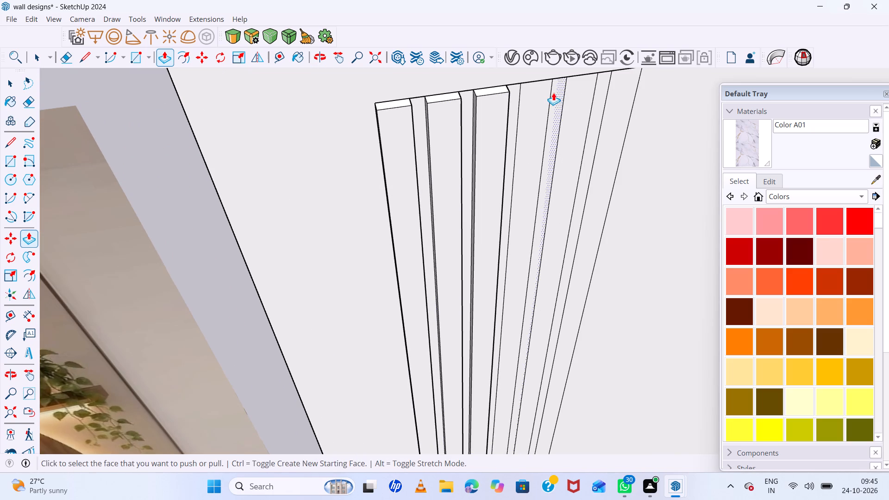
click(532, 99)
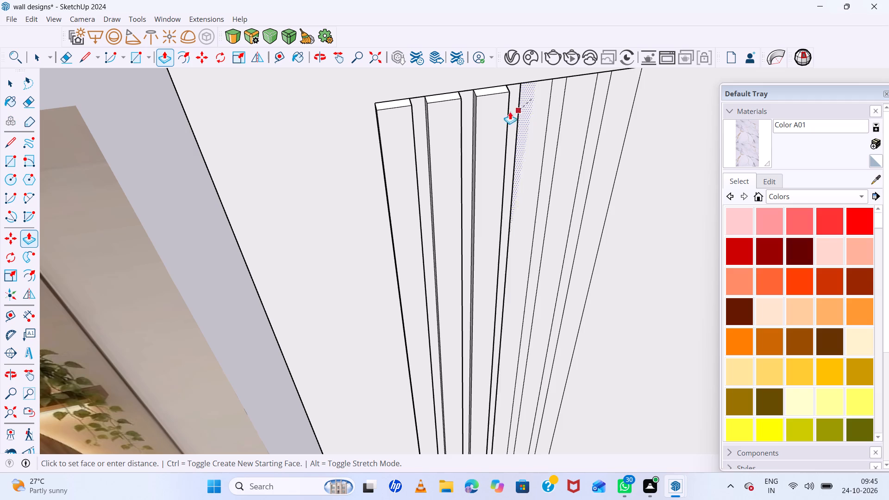
click(506, 112)
click(571, 107)
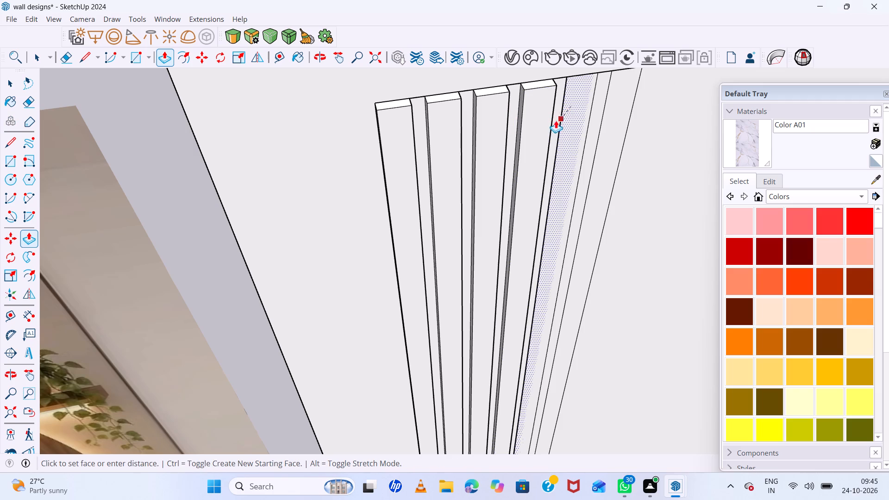
double_click(550, 124)
double_click(612, 105)
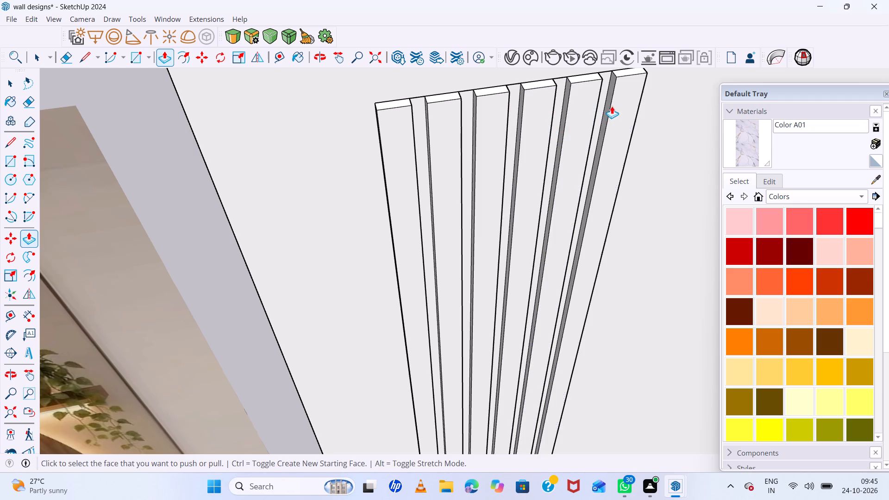
Examine the extruded slats and their lower ends from several angles, comparing them with the reference image.
scroll(498, 116, down, 18)
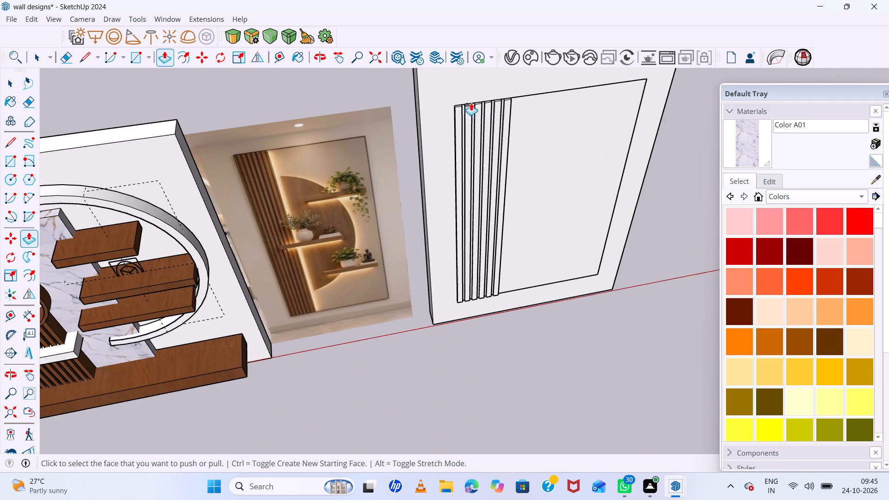
scroll(472, 101, down, 7)
middle_drag(540, 177, 501, 69)
middle_click(501, 69)
scroll(564, 146, up, 2)
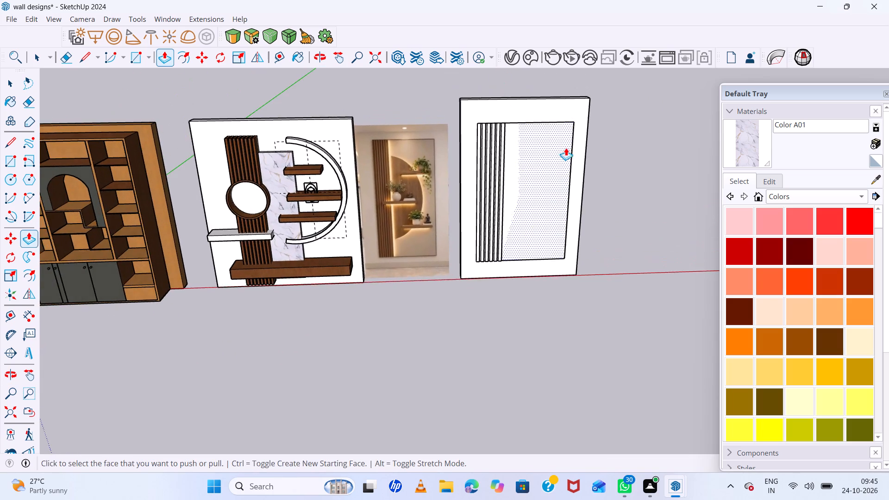
scroll(566, 148, up, 4)
middle_drag(586, 167, 532, 108)
key(space)
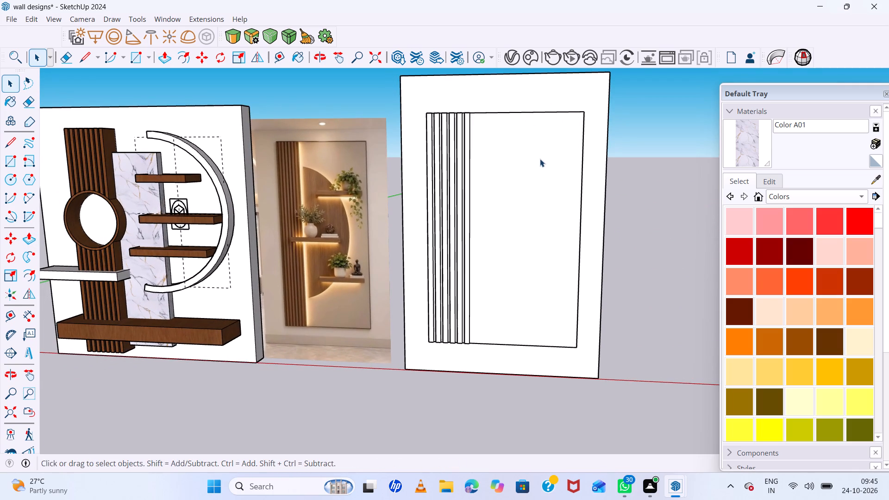
scroll(538, 155, up, 6)
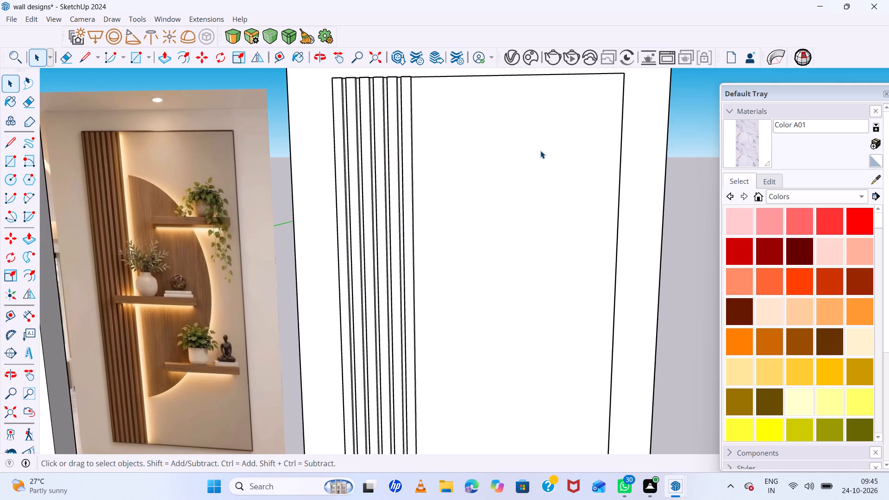
scroll(540, 150, down, 5)
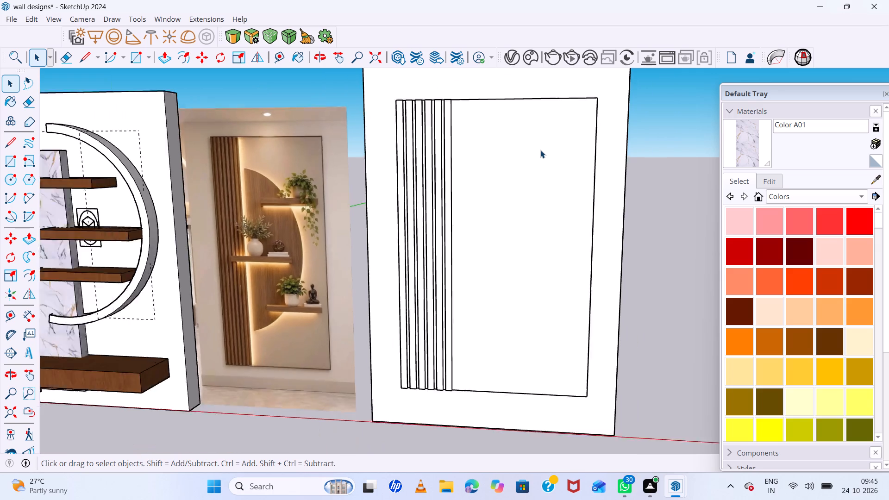
scroll(540, 150, down, 7)
middle_drag(566, 180, 457, 193)
middle_click(457, 193)
middle_click(457, 193)
scroll(526, 211, up, 6)
scroll(526, 184, down, 6)
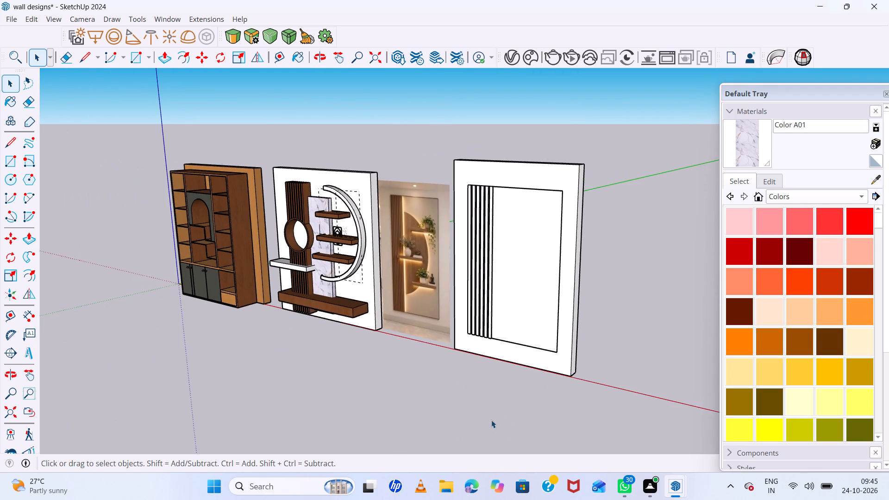
scroll(489, 412, up, 6)
scroll(496, 294, up, 17)
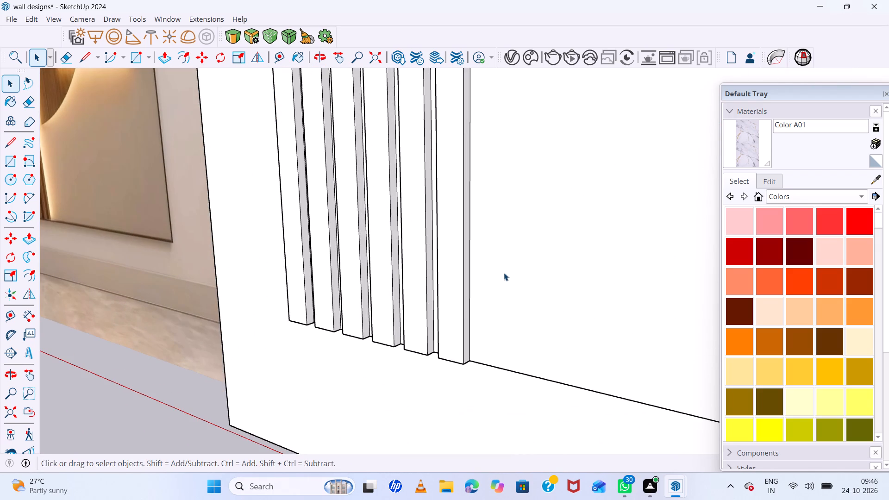
scroll(504, 272, down, 6)
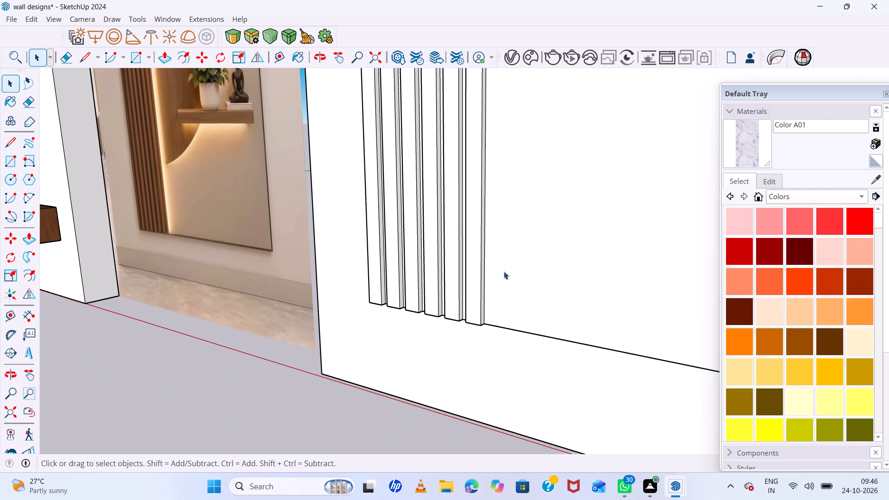
scroll(427, 298, up, 6)
scroll(493, 270, down, 6)
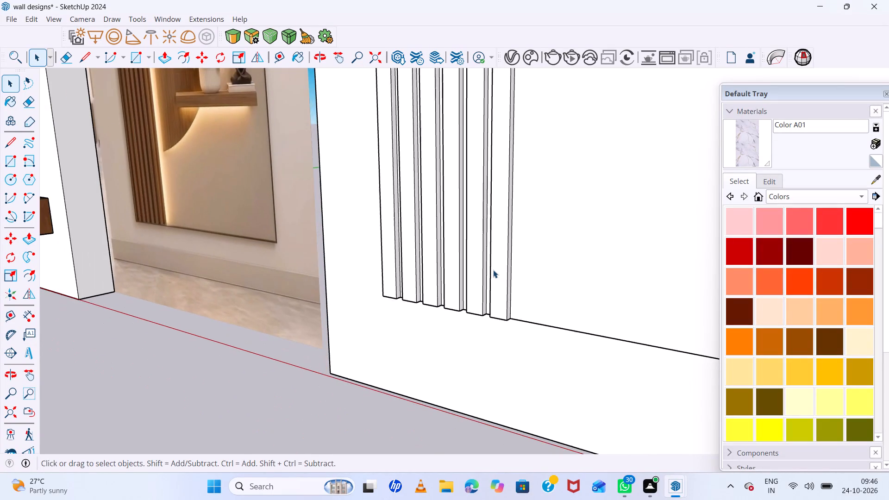
Examine the lower ends of the slats from several angles and compare their depth with the reference image.
middle_drag(505, 268, 593, 261)
middle_drag(596, 261, 611, 263)
middle_drag(531, 260, 690, 251)
middle_click(691, 251)
middle_drag(695, 251, 700, 251)
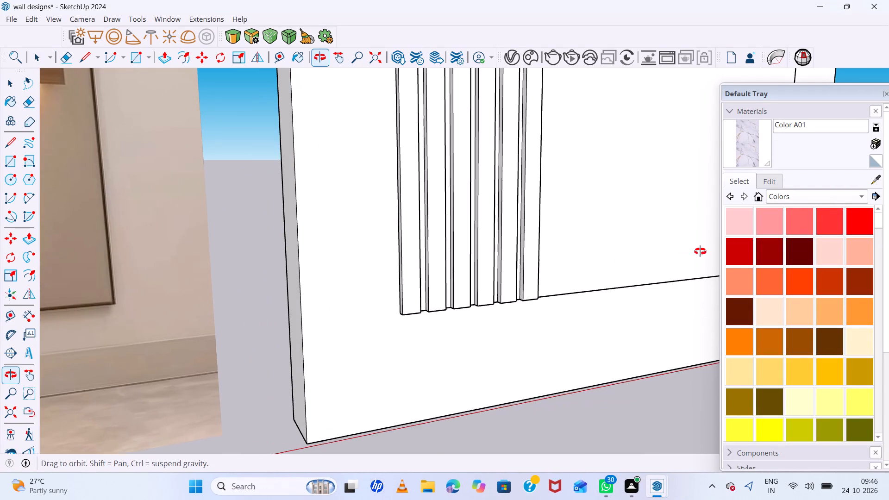
middle_click(700, 251)
middle_drag(700, 251, 700, 251)
scroll(549, 225, down, 2)
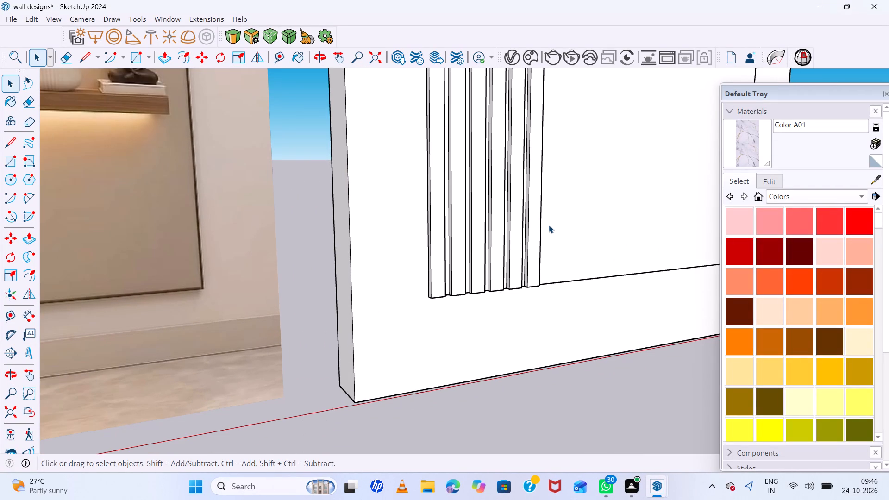
scroll(549, 225, down, 5)
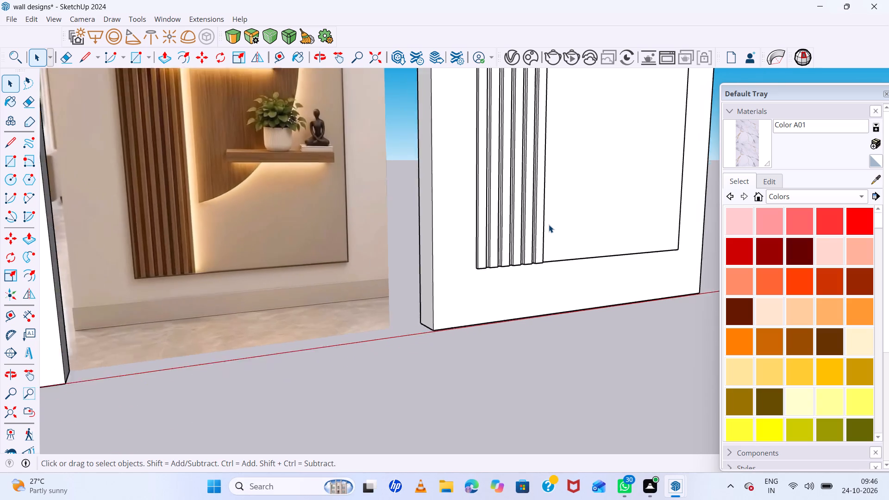
scroll(549, 225, down, 6)
middle_drag(556, 232, 616, 257)
middle_click(616, 257)
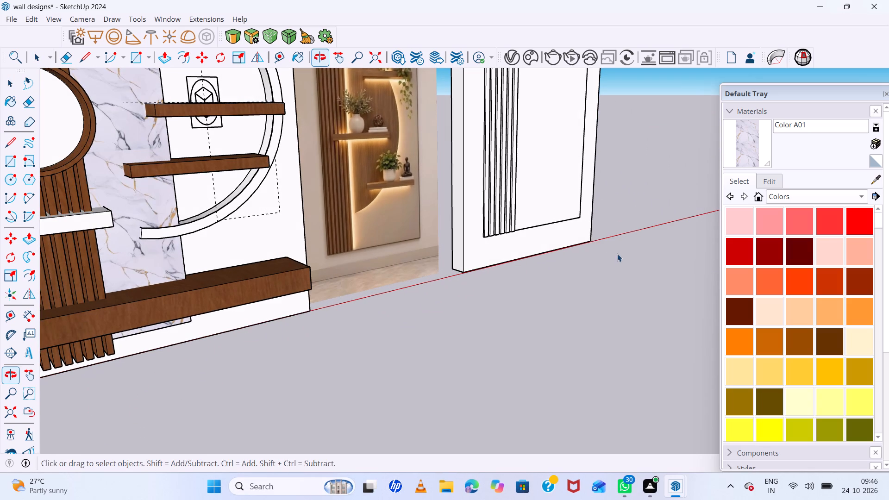
Extrude the front face of the panel's first slat outward again by the previous extrusion distance.
scroll(421, 181, up, 5)
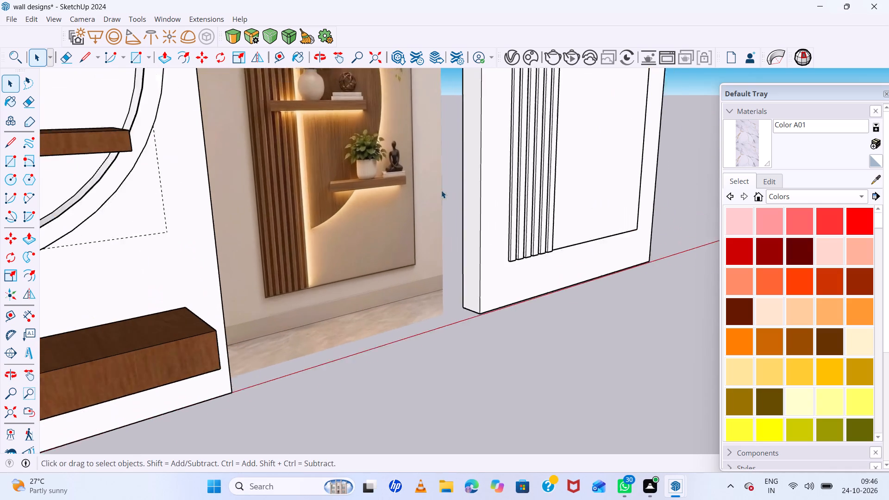
scroll(511, 224, up, 10)
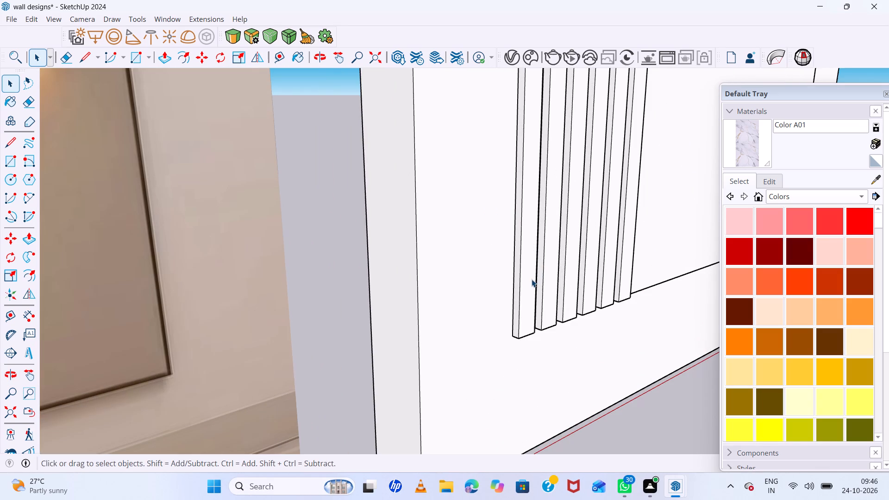
double_click(520, 289)
scroll(525, 288, up, 4)
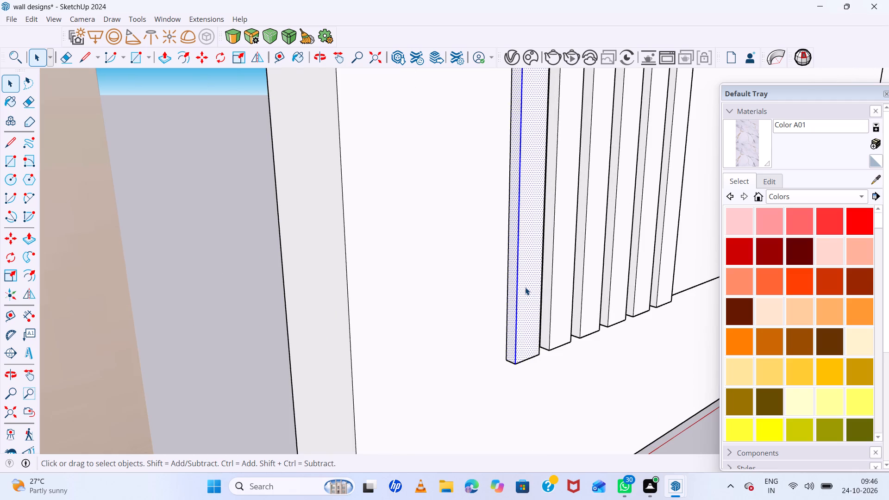
click(525, 287)
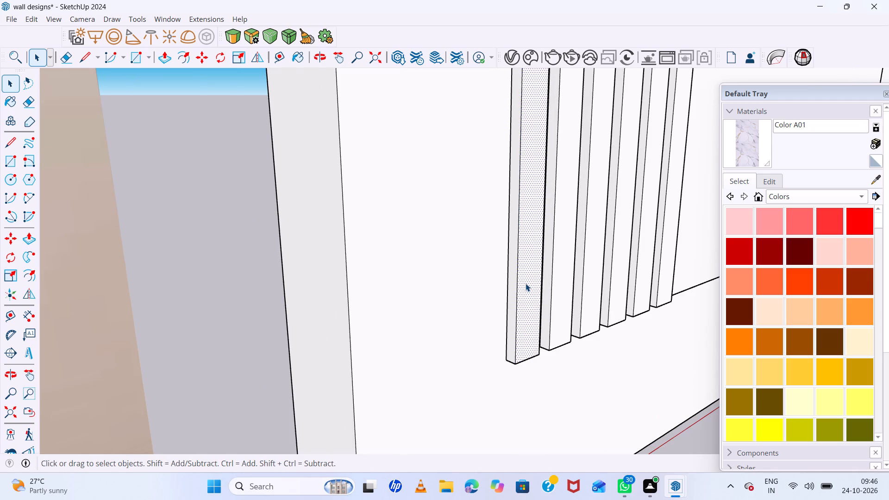
scroll(526, 283, up, 4)
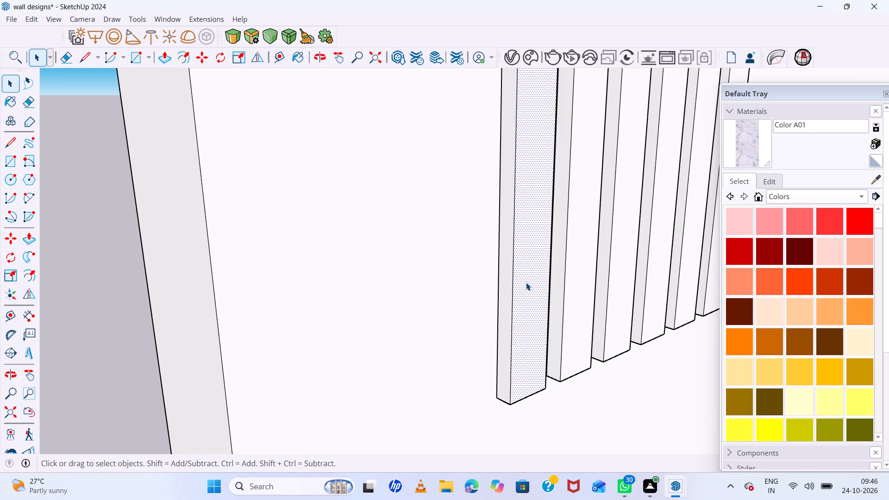
key(p)
double_click(526, 282)
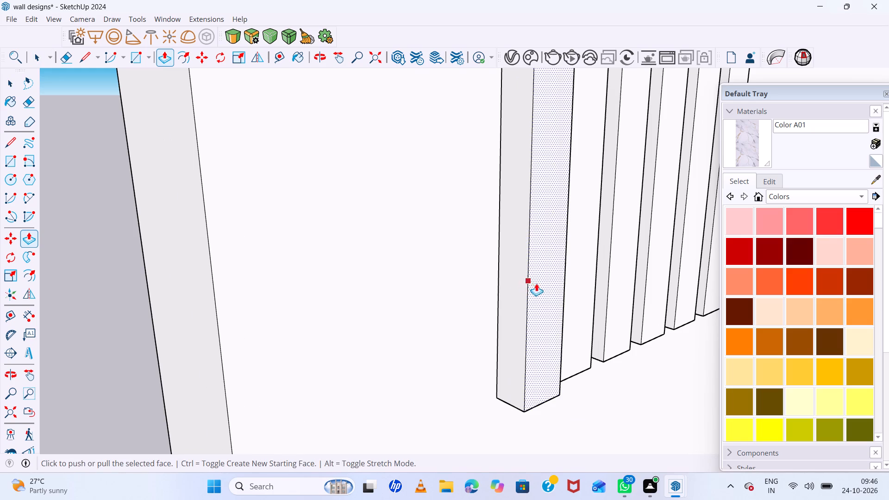
scroll(561, 291, down, 5)
middle_drag(573, 293, 519, 303)
middle_click(519, 303)
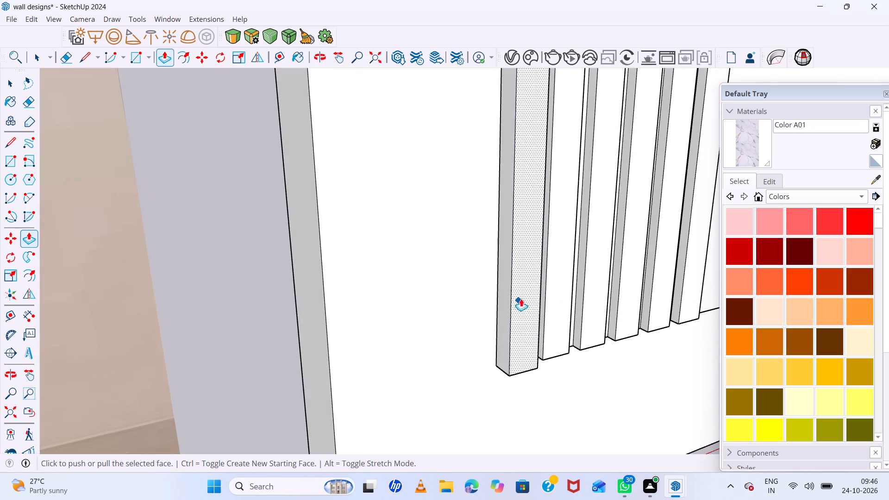
Extrude the second slat's front face outward to match the first slat's new depth.
key(space)
double_click(563, 294)
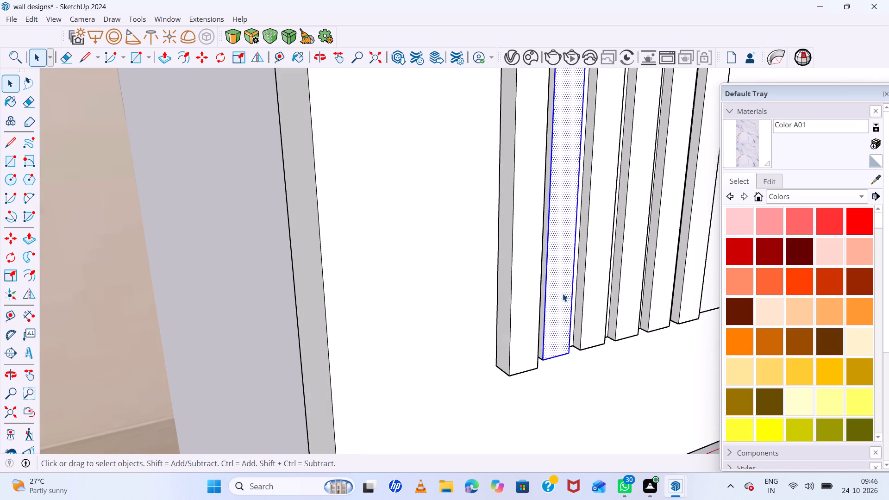
key(p)
click(563, 294)
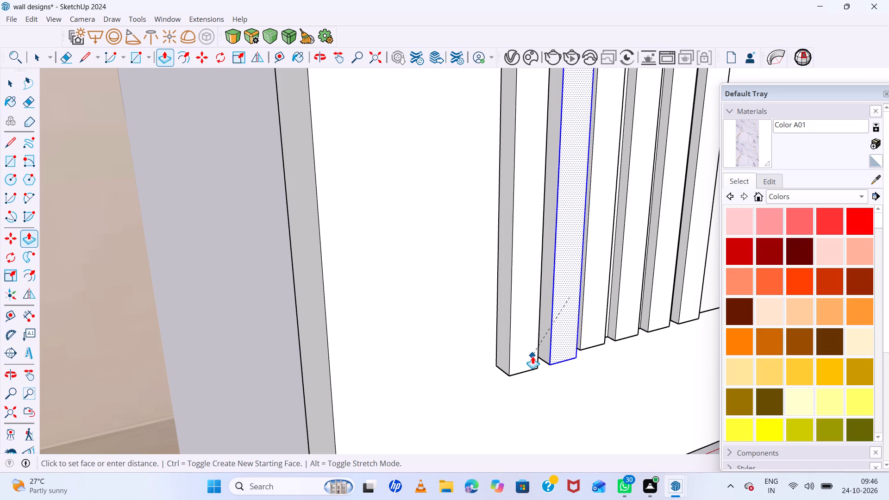
click(536, 349)
scroll(501, 309, down, 6)
middle_drag(557, 320, 500, 363)
Extrude the third slat's front face outward, level with the front of the second slat.
key(space)
scroll(562, 328, up, 2)
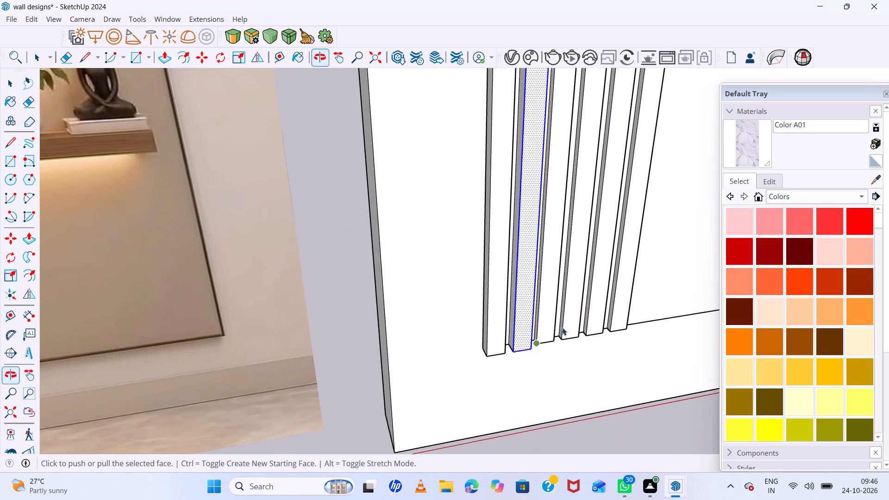
scroll(562, 327, up, 3)
click(541, 315)
key(p)
click(540, 314)
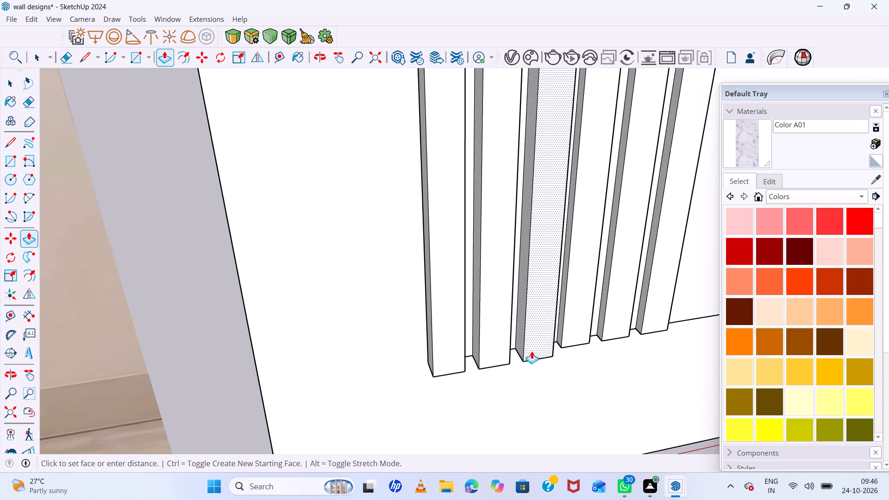
click(508, 342)
Extrude the fourth slat's front face outward, level with the front of the third slat.
scroll(508, 339, down, 5)
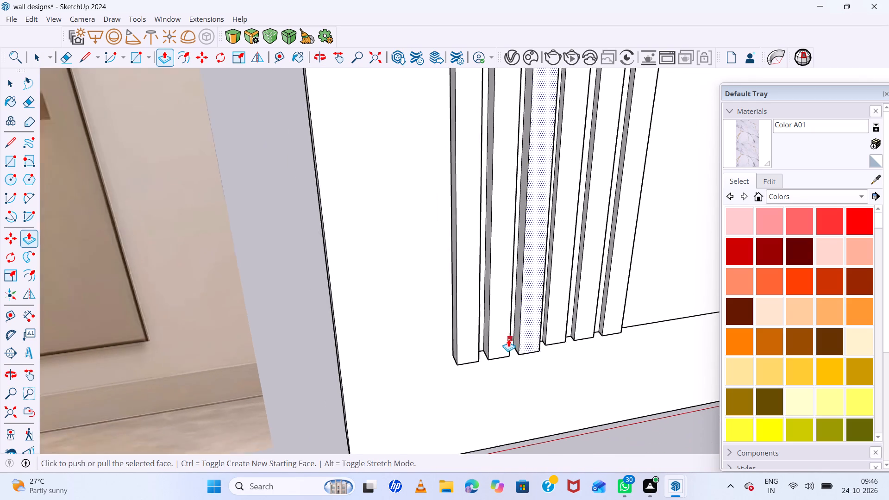
scroll(508, 339, down, 2)
key(space)
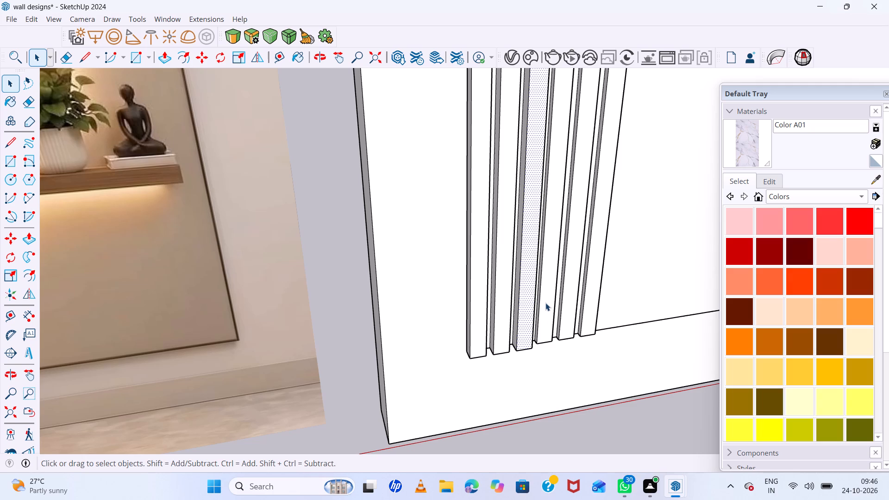
click(546, 302)
key(p)
click(546, 302)
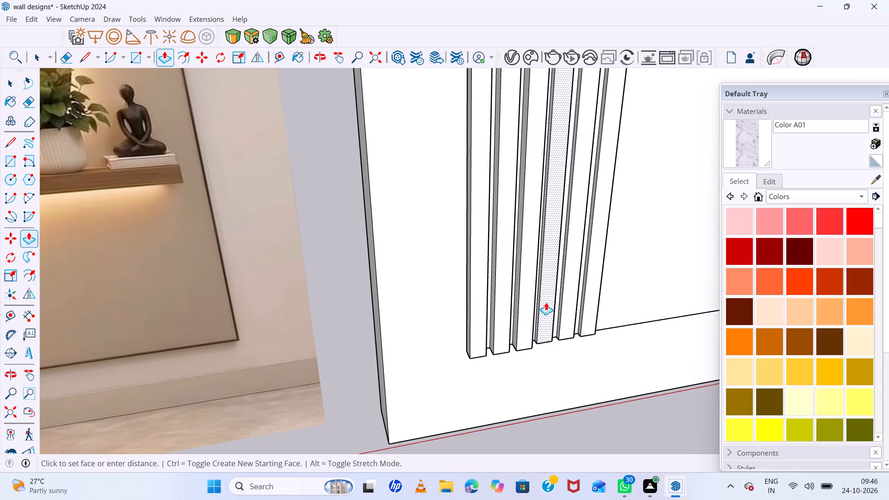
click(533, 331)
Extrude the fifth slat's front face outward, level with the front of the fourth slat.
scroll(532, 330, down, 5)
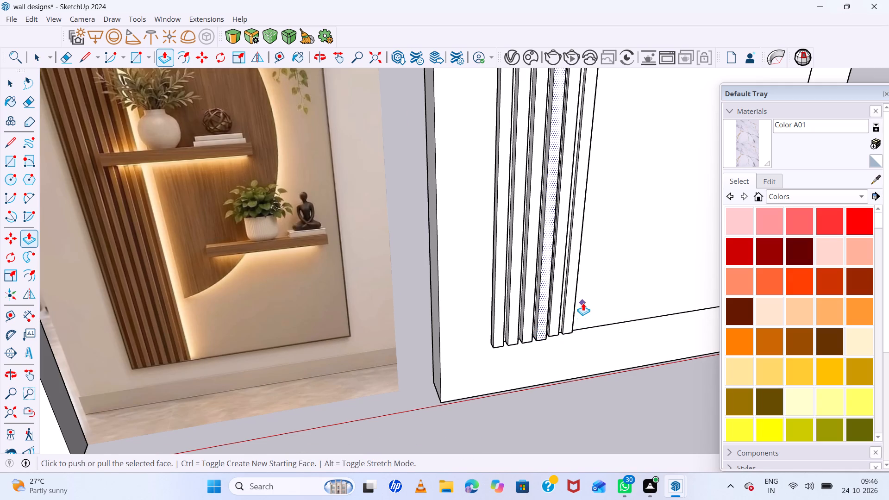
scroll(583, 301, up, 6)
scroll(583, 301, down, 4)
middle_drag(582, 301, 527, 306)
middle_click(527, 306)
scroll(541, 294, up, 4)
key(space)
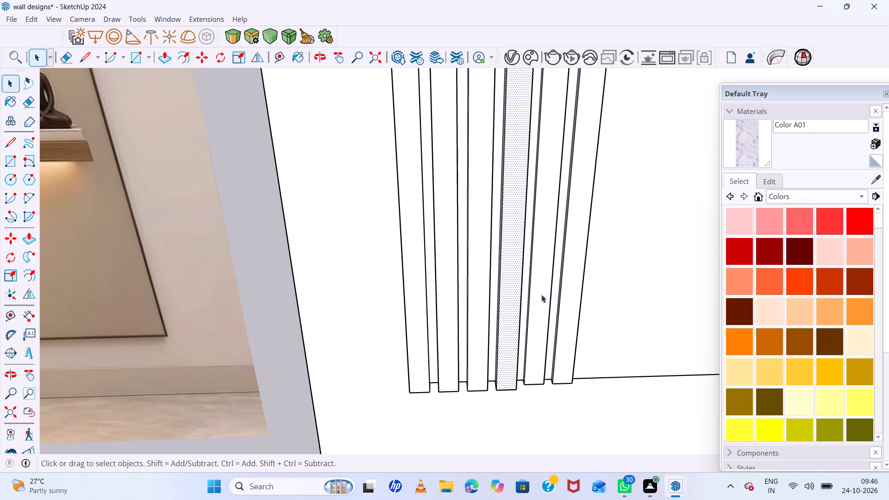
click(542, 294)
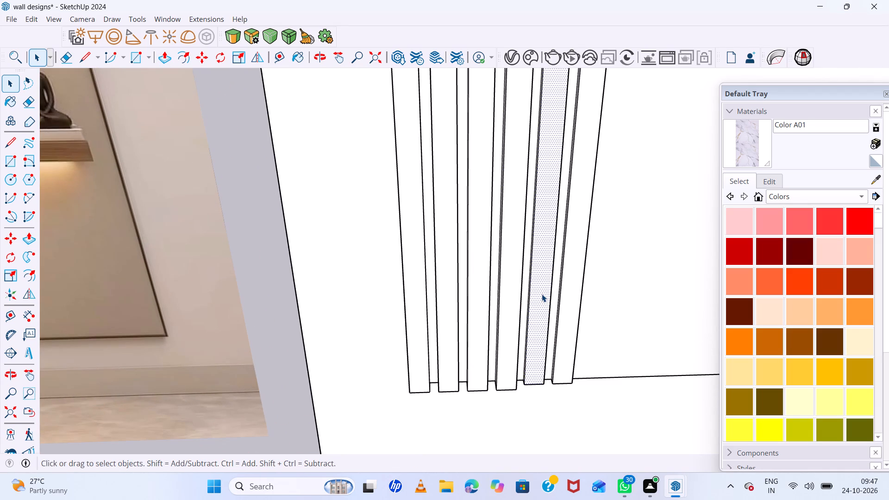
key(p)
click(542, 294)
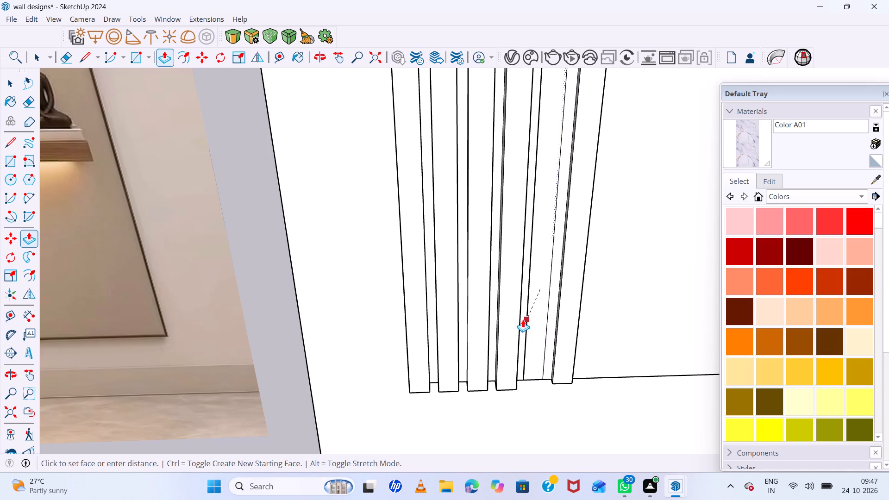
click(523, 319)
Extrude the sixth and last slat's front face outward, level with the front of the fifth slat.
key(space)
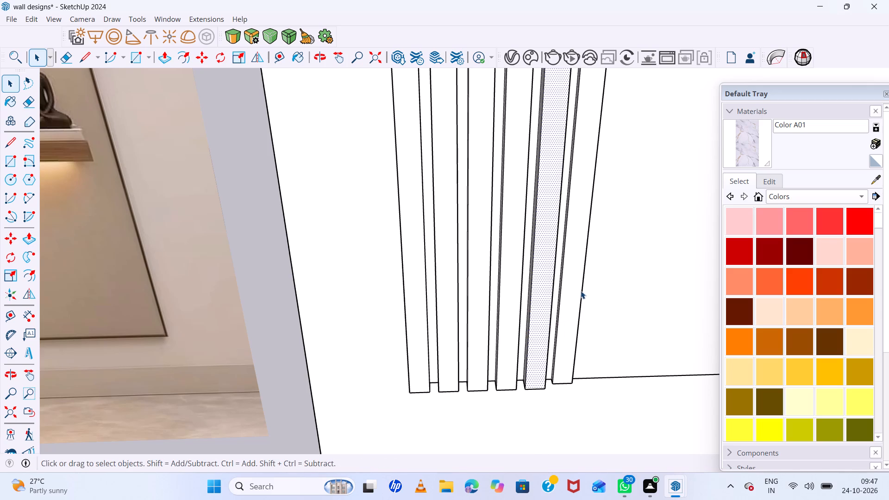
click(581, 289)
click(572, 290)
key(p)
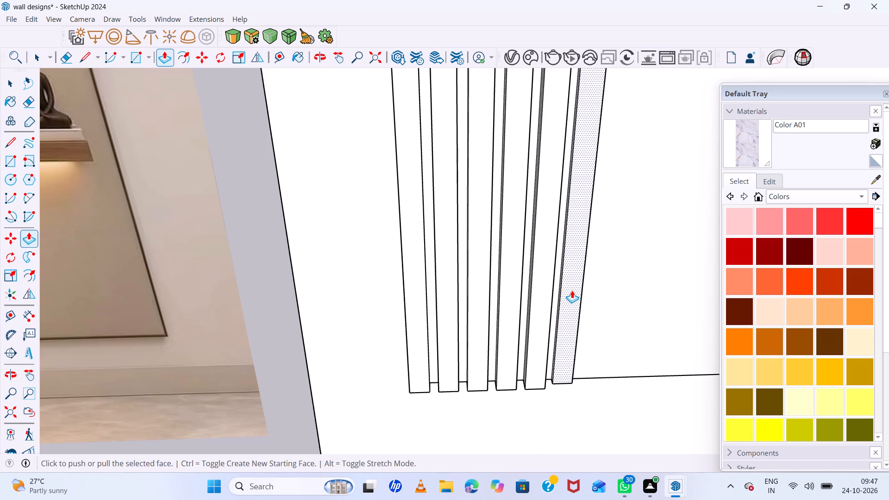
click(572, 290)
click(550, 332)
Examine the deepened slats' upper ends and the whole row of wall designs, comparing the slatted panel with its reference image.
scroll(550, 324, down, 6)
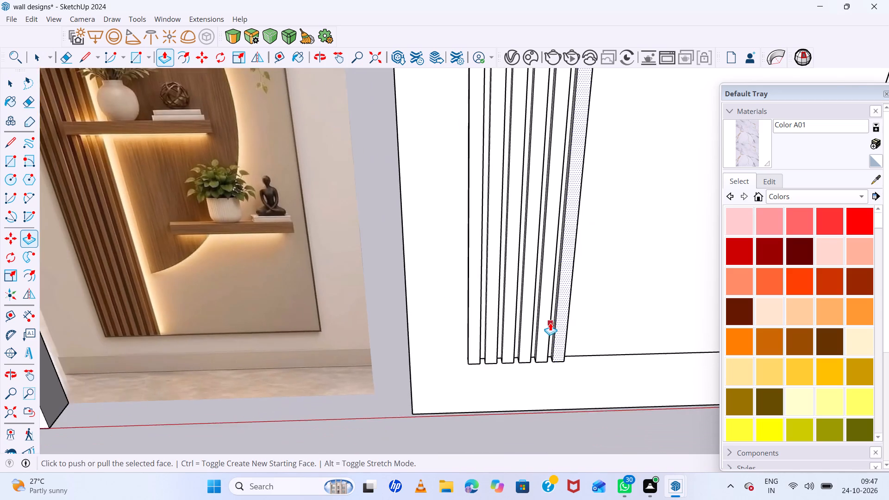
scroll(550, 323, down, 4)
middle_drag(550, 323, 635, 337)
scroll(561, 303, down, 8)
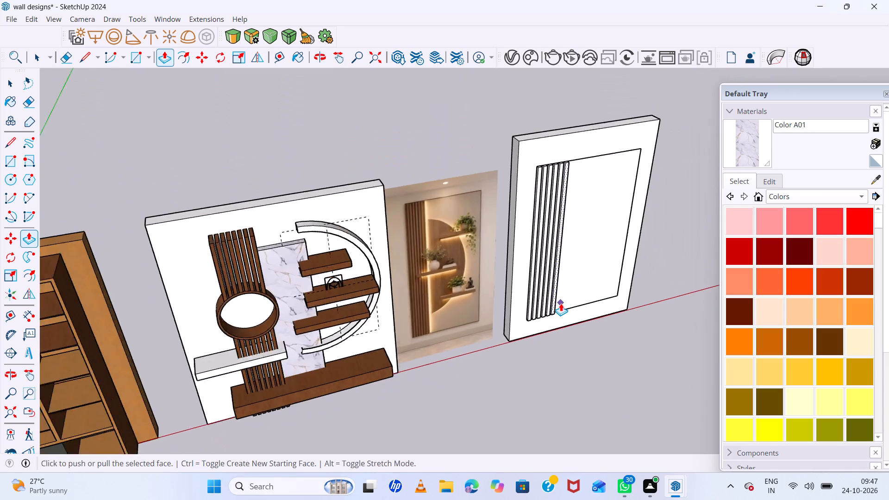
scroll(561, 303, down, 12)
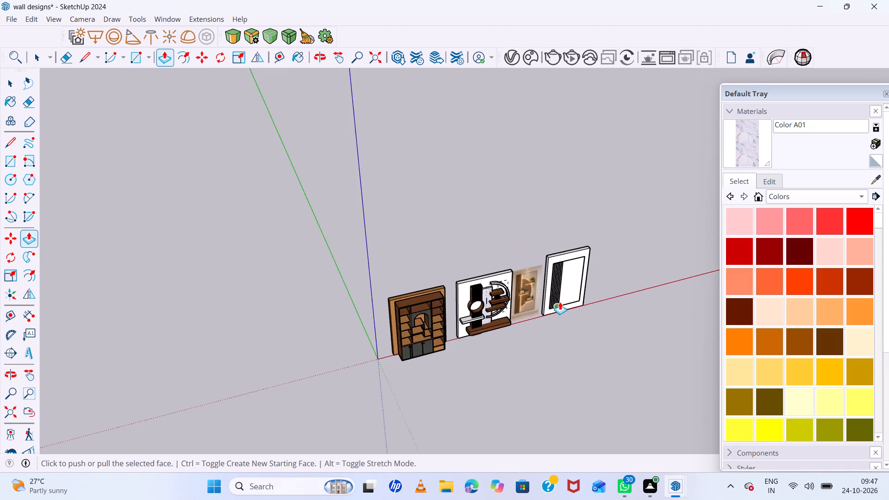
scroll(553, 256, up, 6)
scroll(588, 279, up, 12)
scroll(540, 258, up, 8)
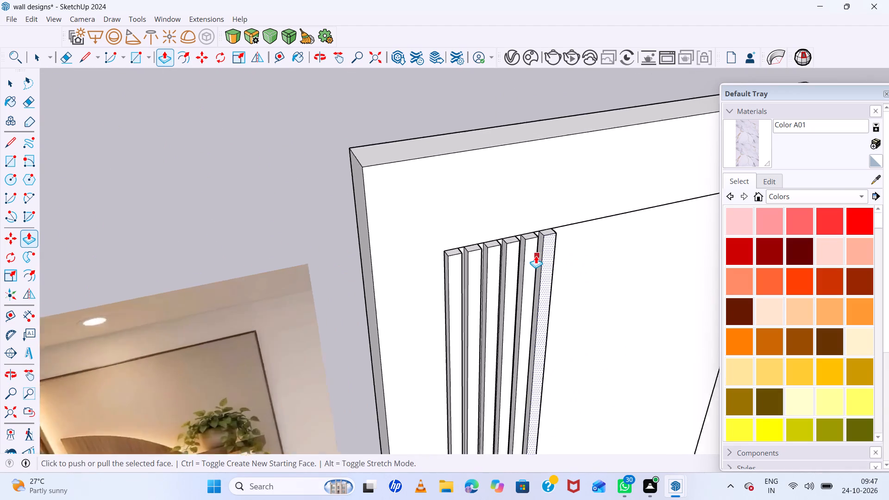
scroll(536, 256, up, 2)
key(space)
scroll(535, 255, down, 11)
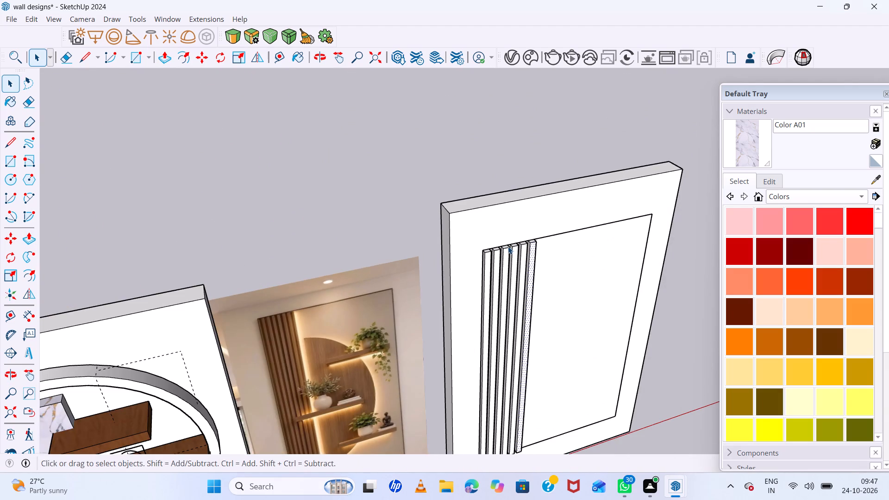
scroll(508, 246, down, 5)
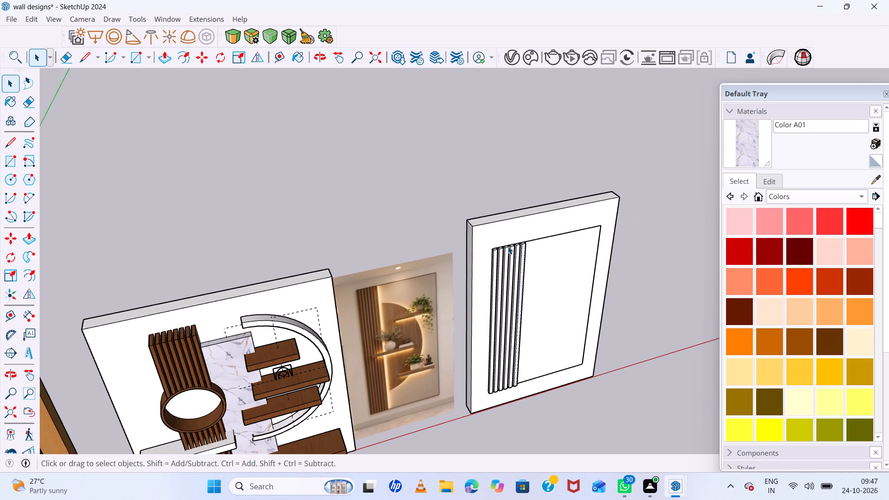
scroll(508, 246, down, 11)
middle_drag(596, 297, 585, 287)
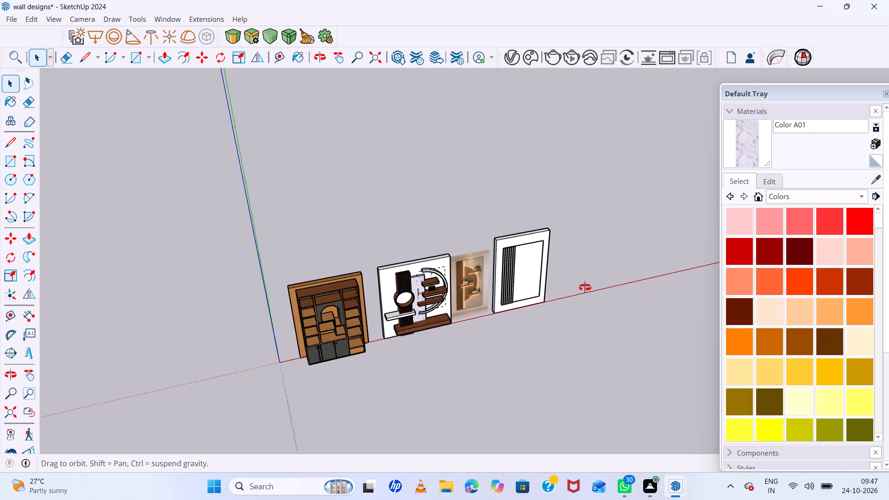
middle_drag(585, 287, 560, 269)
middle_click(560, 269)
scroll(560, 267, up, 5)
scroll(559, 267, down, 6)
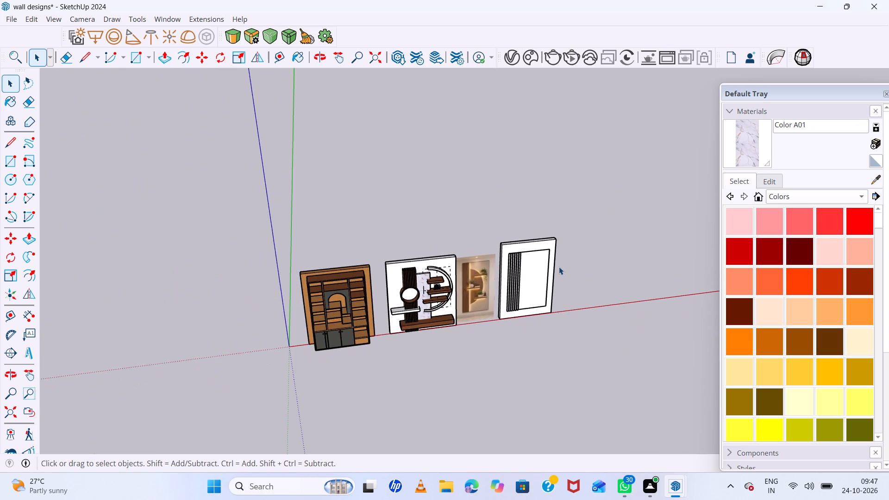
scroll(559, 267, down, 10)
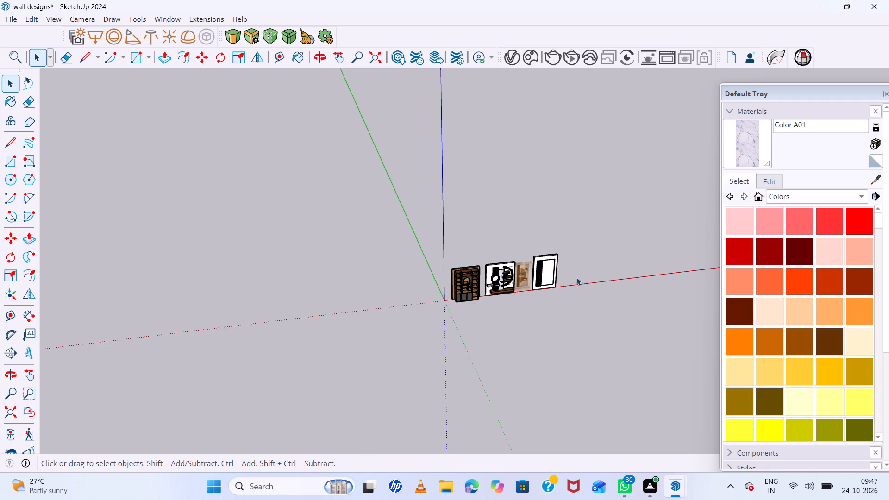
scroll(578, 278, up, 16)
middle_drag(588, 287, 570, 210)
middle_click(570, 210)
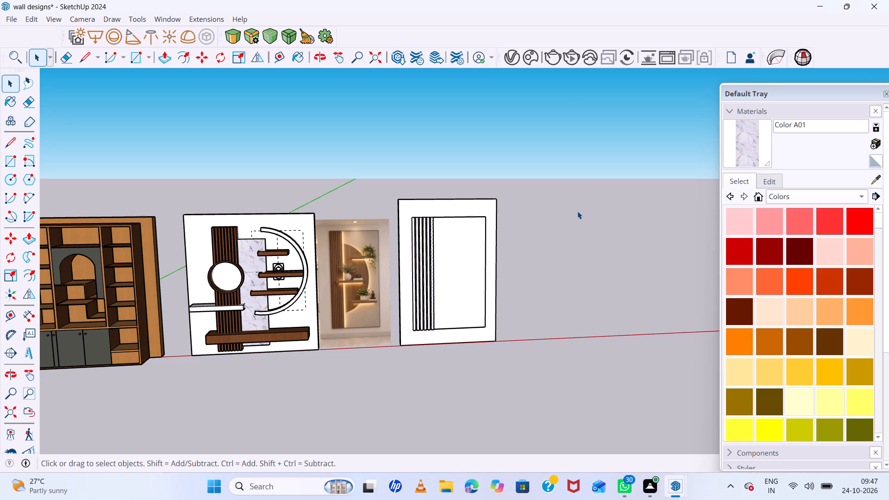
scroll(442, 310, down, 5)
scroll(442, 310, up, 10)
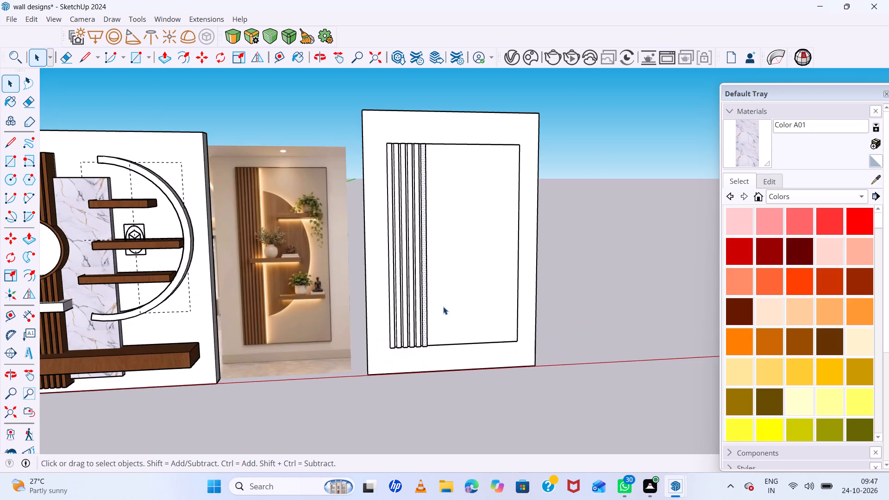
Examine the slatted panel wall from several angles, comparing its plain area beside the slats with the reference image.
scroll(459, 303, up, 5)
click(462, 301)
scroll(462, 301, down, 9)
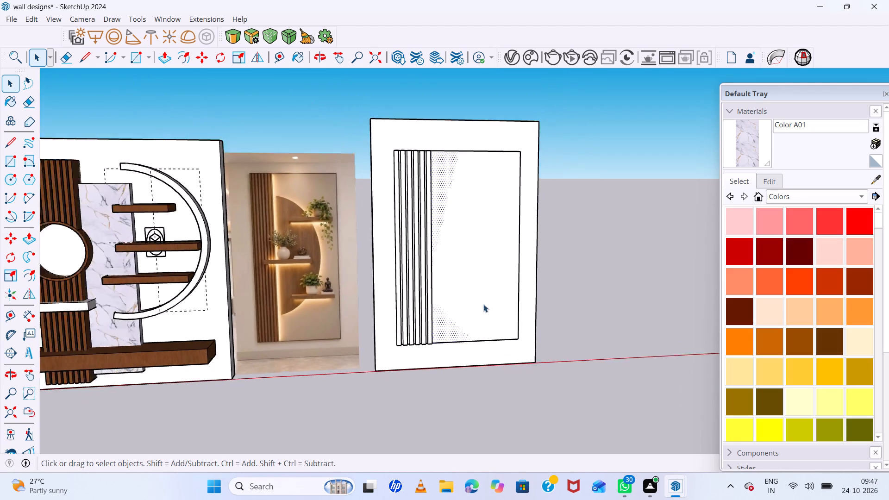
middle_drag(459, 195, 496, 276)
scroll(437, 177, up, 12)
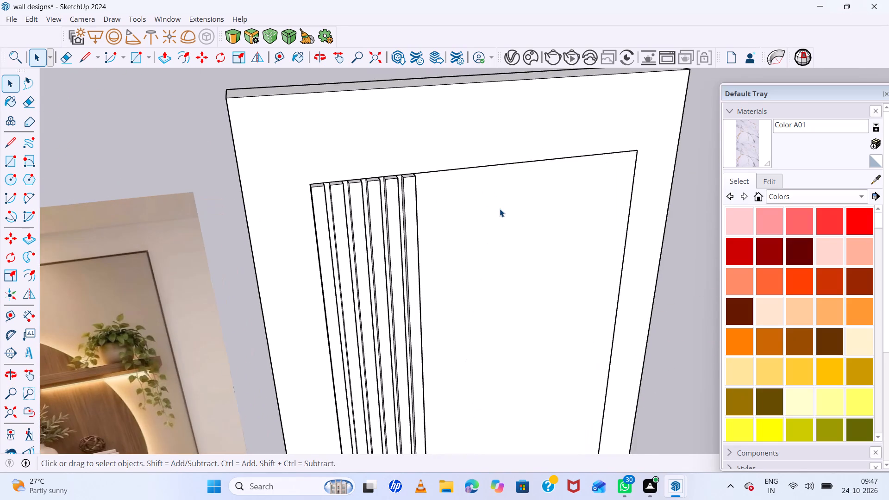
scroll(433, 173, down, 13)
scroll(473, 183, down, 6)
middle_drag(484, 212, 424, 192)
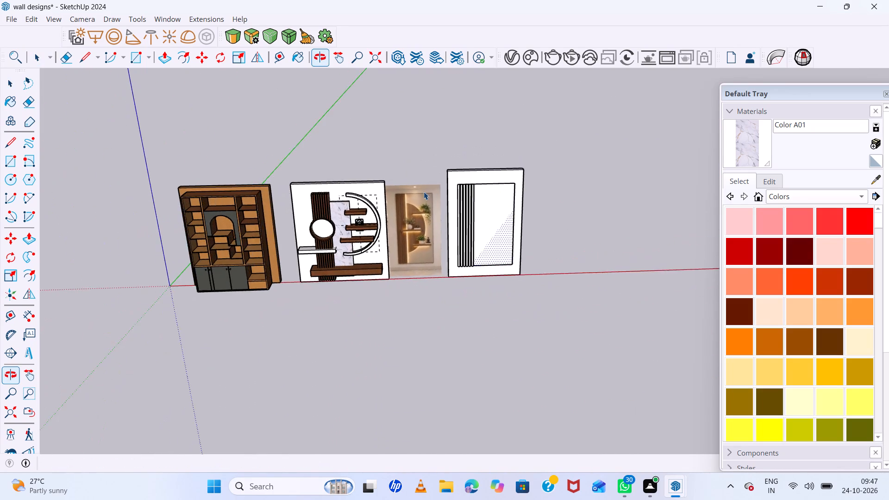
scroll(487, 211, up, 6)
middle_drag(528, 223, 514, 169)
middle_click(514, 167)
scroll(538, 219, up, 6)
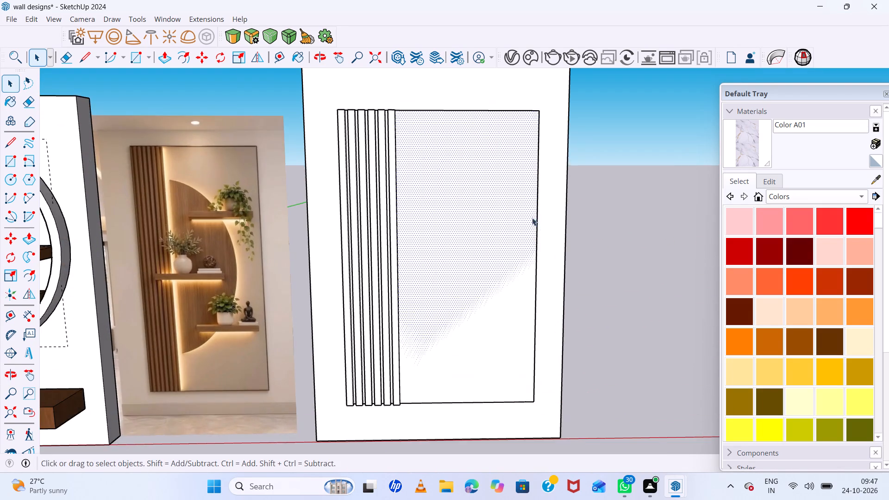
scroll(521, 214, up, 3)
scroll(510, 208, down, 6)
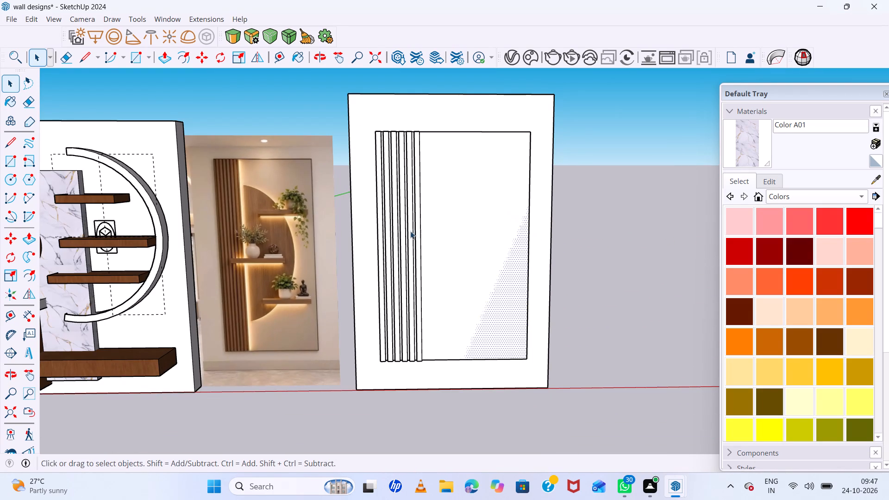
click(489, 227)
scroll(489, 226, down, 6)
middle_drag(540, 261, 422, 245)
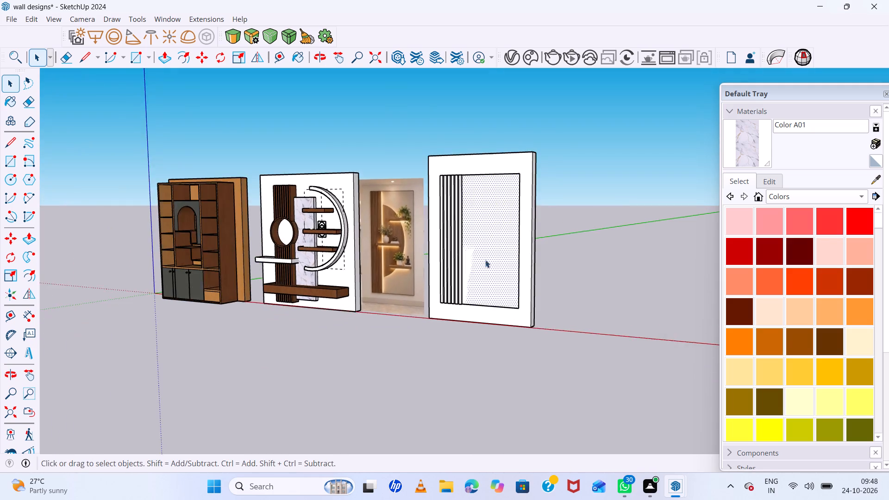
scroll(487, 261, up, 11)
scroll(500, 255, down, 5)
middle_drag(574, 306, 563, 303)
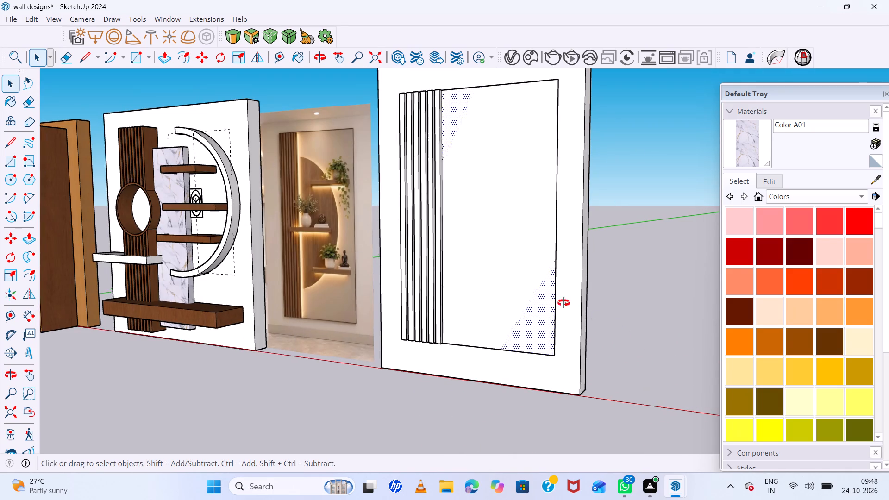
middle_drag(563, 303, 541, 295)
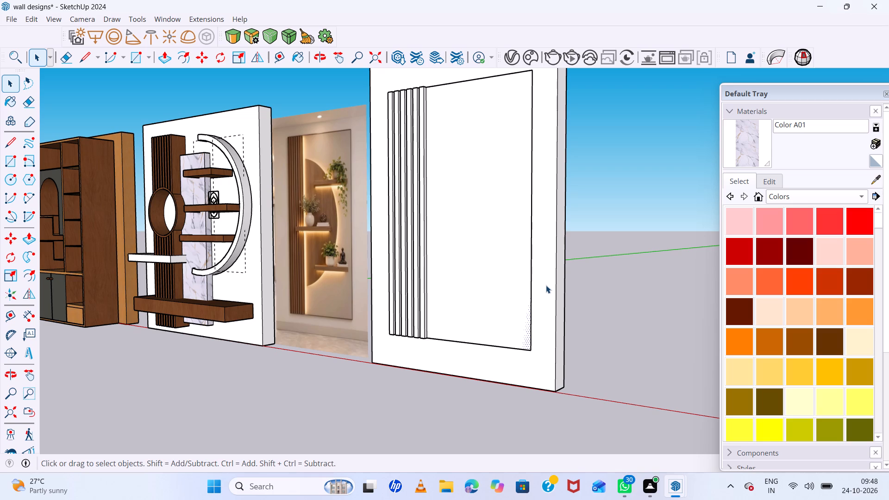
Draw a two-point arc on the plain panel face, bulging away from the slats, with both ends on the sixth slat's inner edge.
key(a)
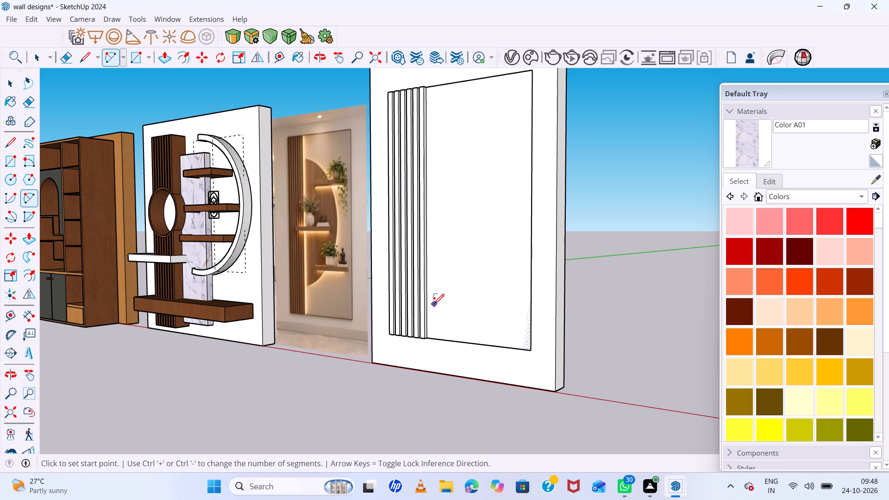
scroll(434, 304, up, 4)
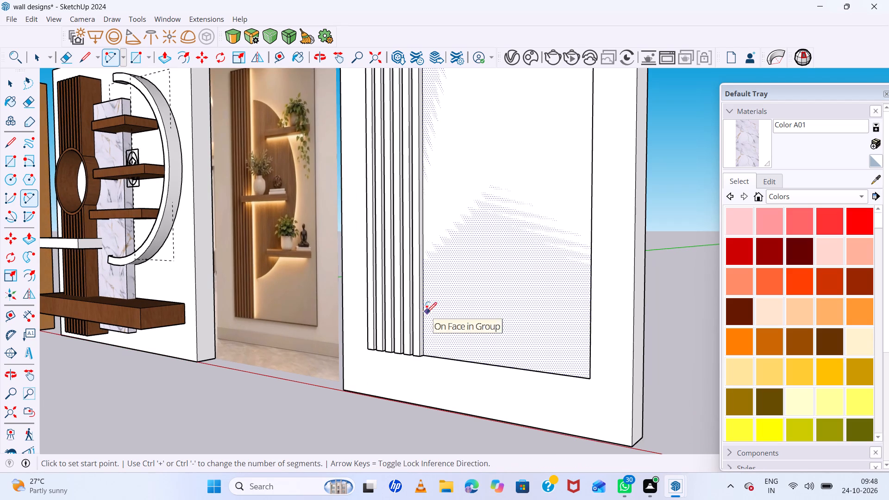
scroll(426, 313, up, 6)
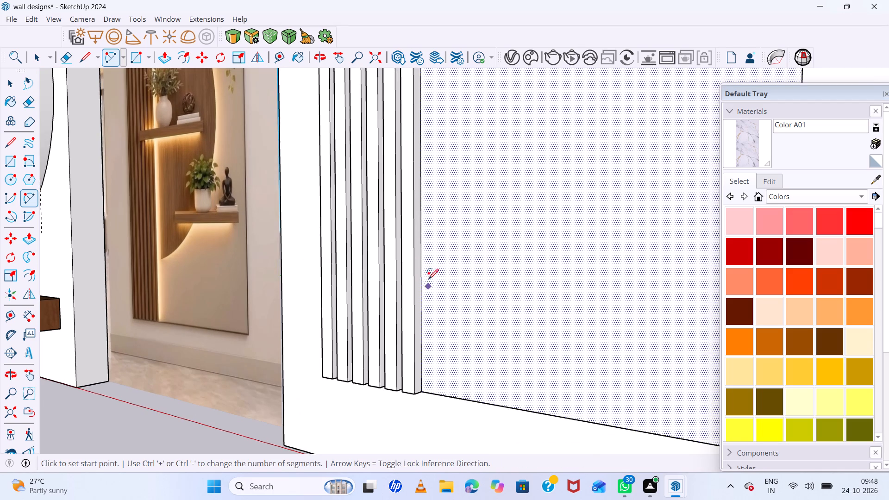
double_click(424, 252)
scroll(546, 294, down, 11)
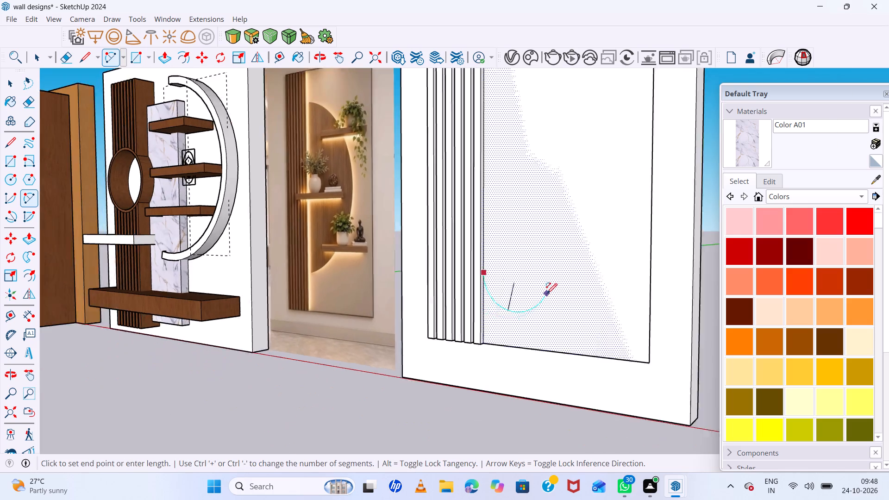
scroll(547, 187, up, 6)
middle_drag(546, 199, 576, 264)
scroll(576, 265, down, 7)
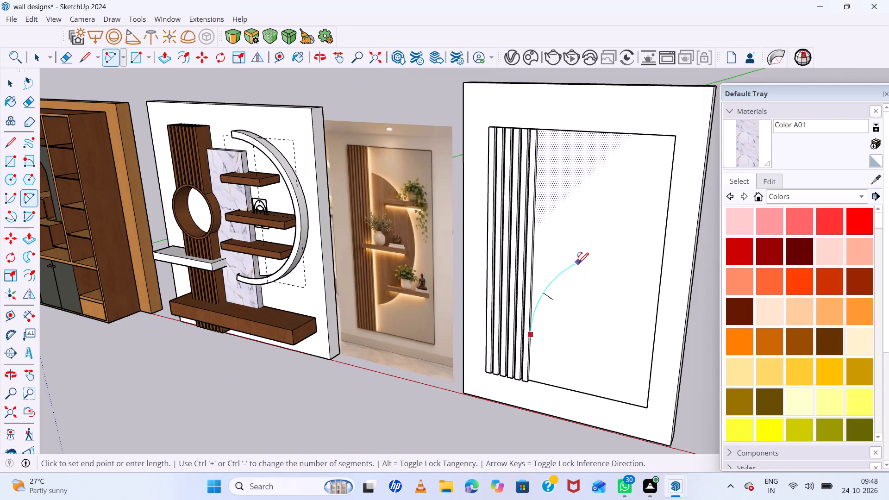
scroll(582, 245, up, 5)
scroll(510, 94, up, 7)
scroll(521, 120, down, 3)
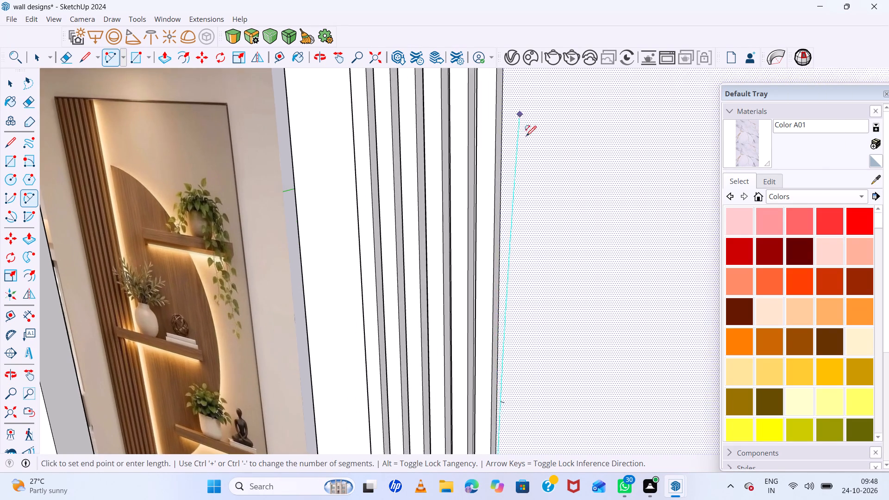
scroll(526, 136, down, 9)
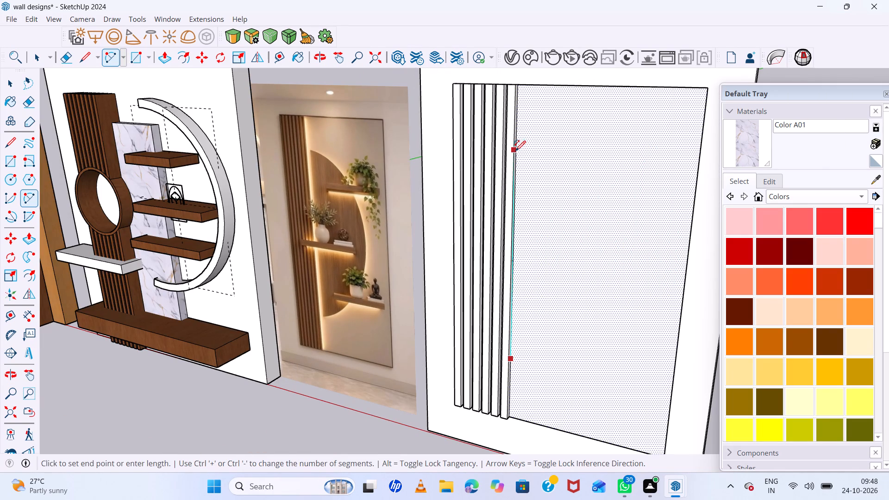
scroll(517, 154, up, 11)
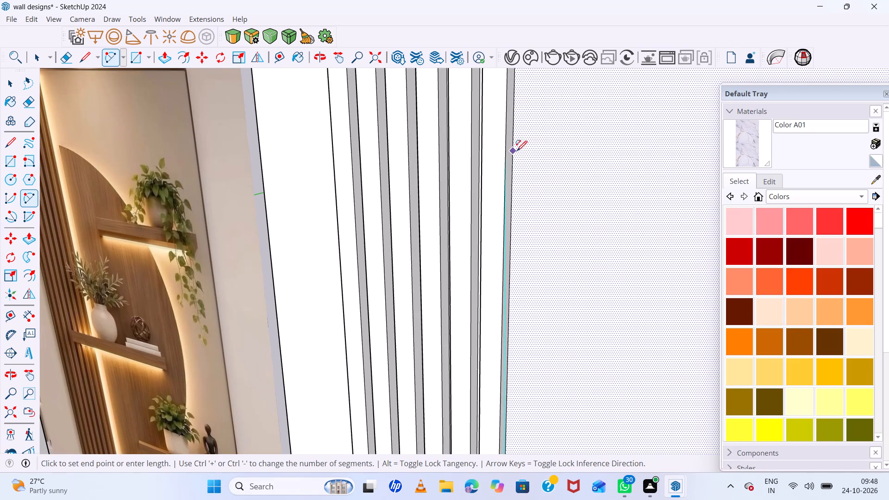
click(516, 152)
scroll(641, 173, down, 6)
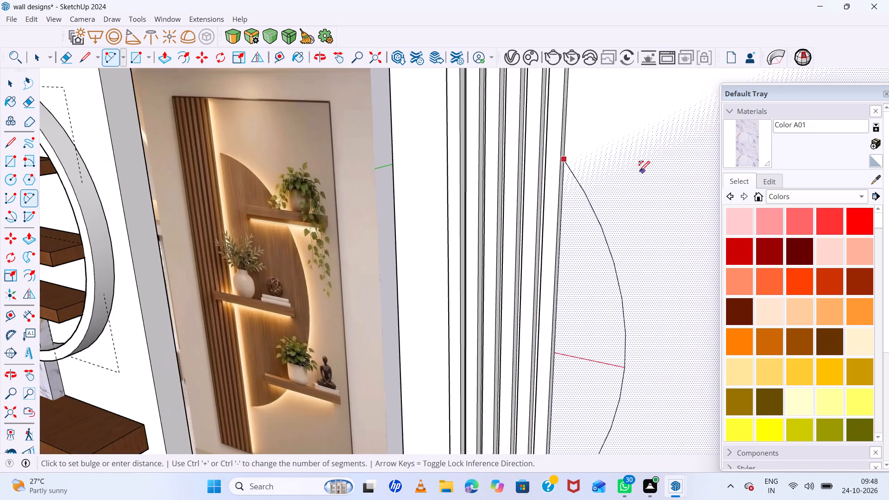
scroll(639, 171, down, 7)
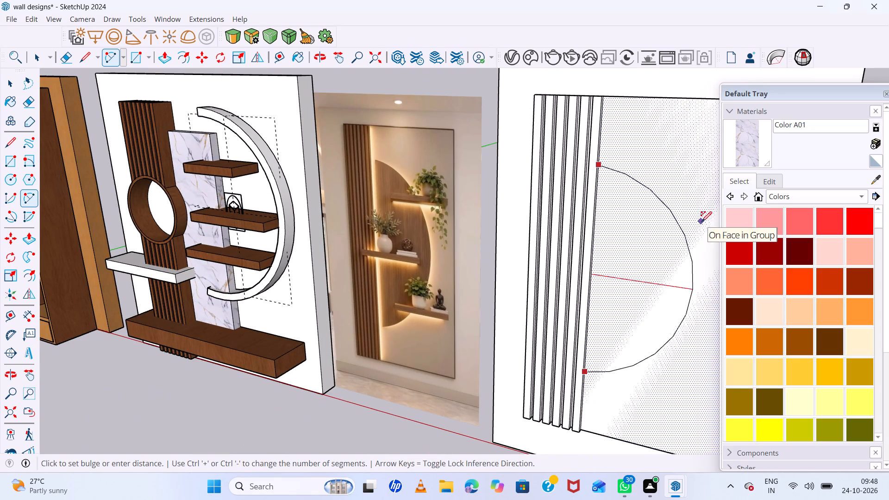
scroll(666, 216, down, 11)
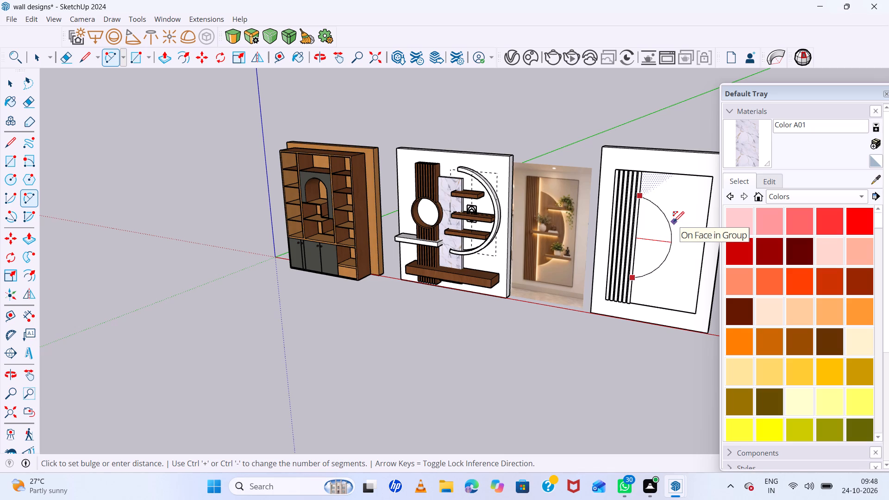
click(674, 222)
Set the new arc's segment count to 40.
scroll(672, 222, up, 5)
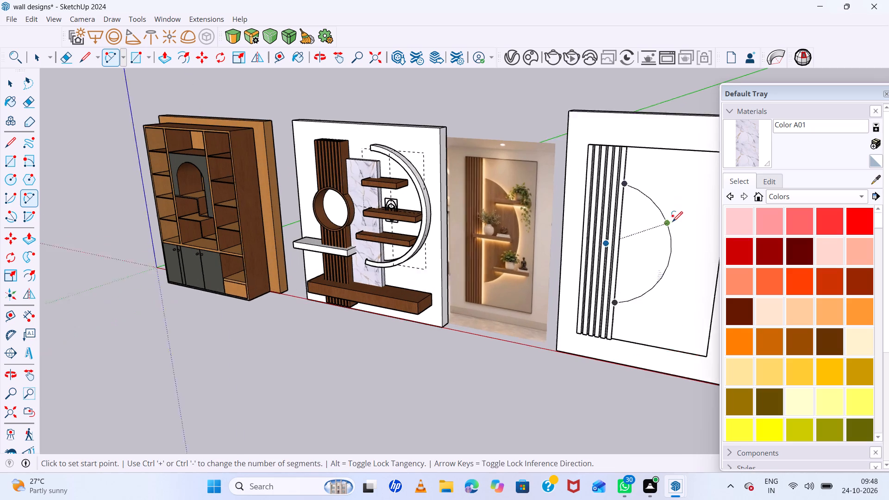
text(40)
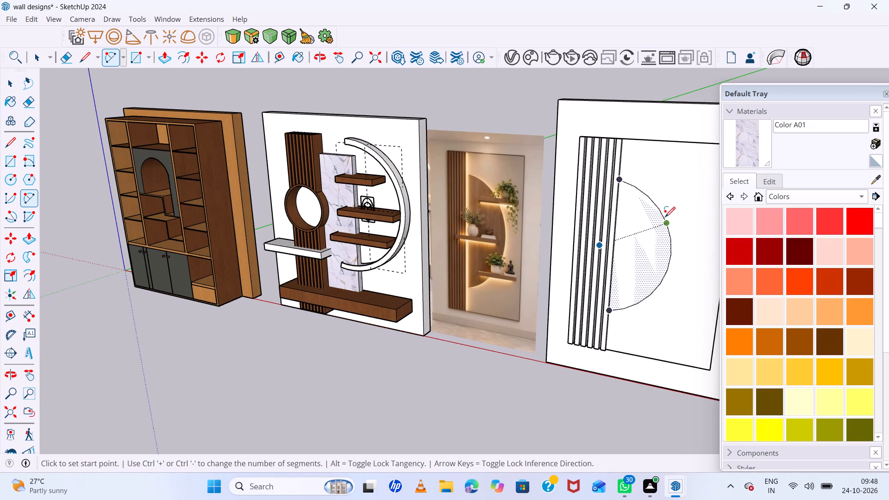
key(s)
key(Return)
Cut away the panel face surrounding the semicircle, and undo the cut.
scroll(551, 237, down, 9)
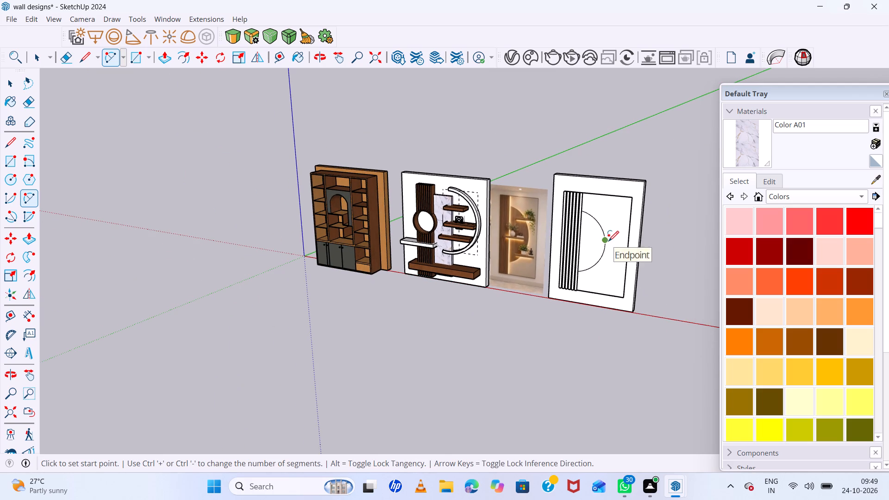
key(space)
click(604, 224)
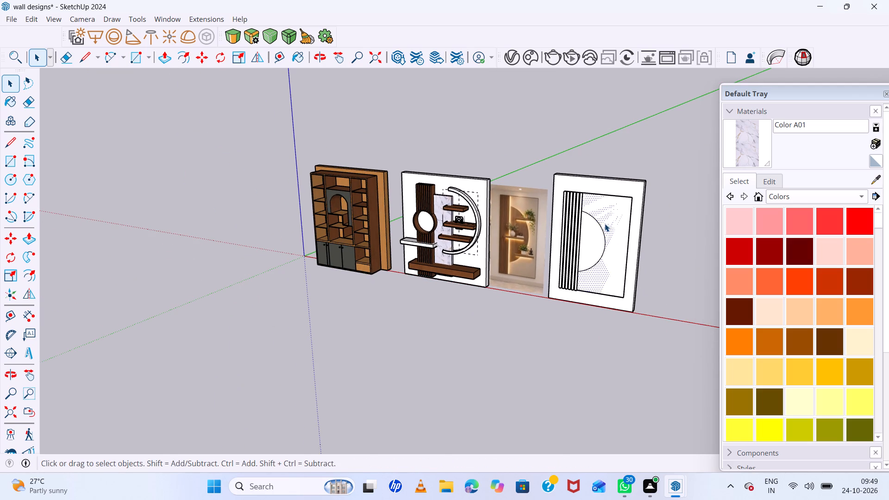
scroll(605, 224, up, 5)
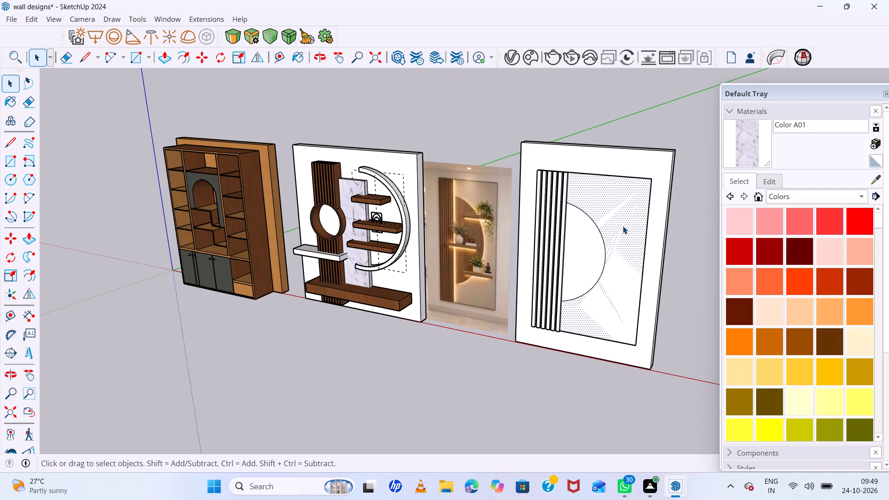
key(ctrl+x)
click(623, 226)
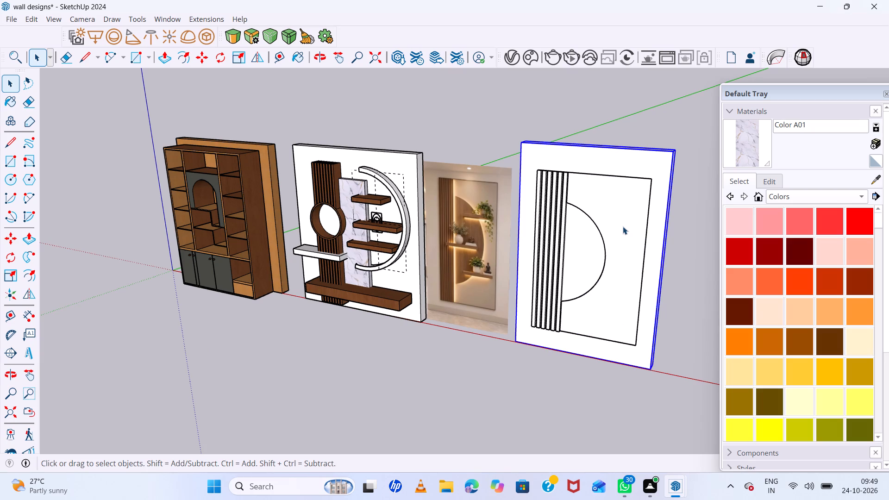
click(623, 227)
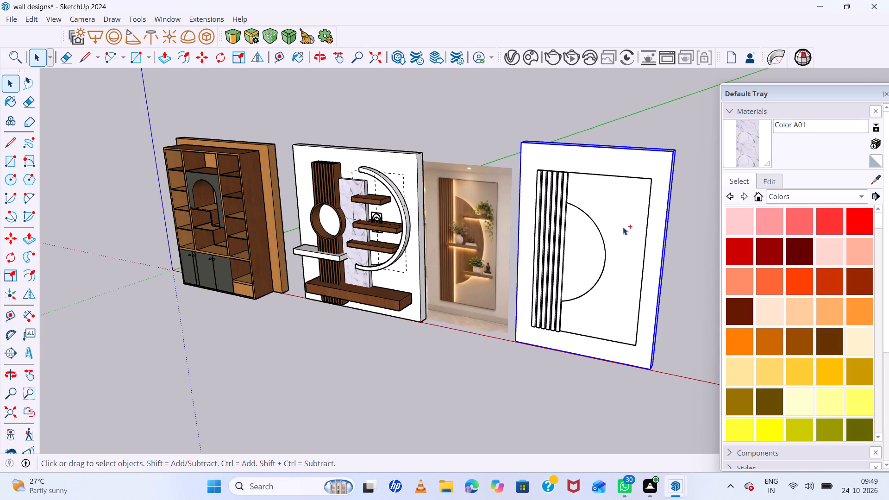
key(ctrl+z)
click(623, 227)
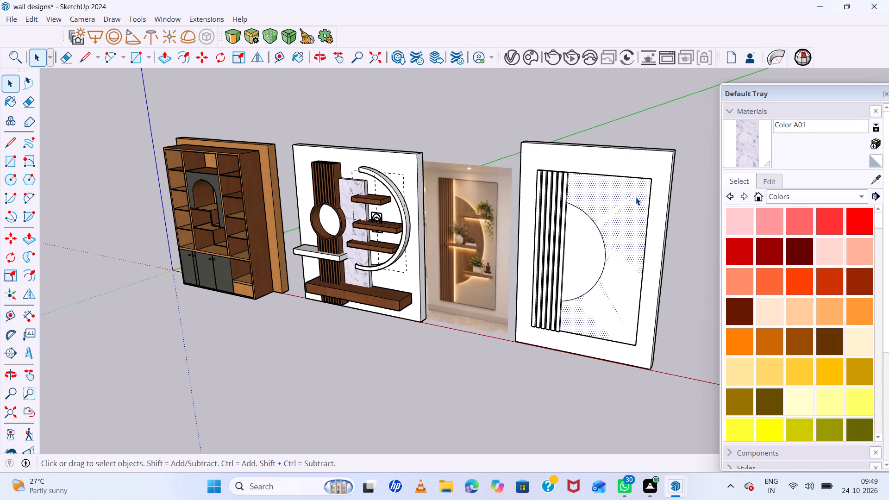
Extrude the panel face surrounding the semicircle outward by .5.
scroll(636, 197, up, 5)
middle_drag(636, 193, 620, 250)
scroll(625, 238, up, 5)
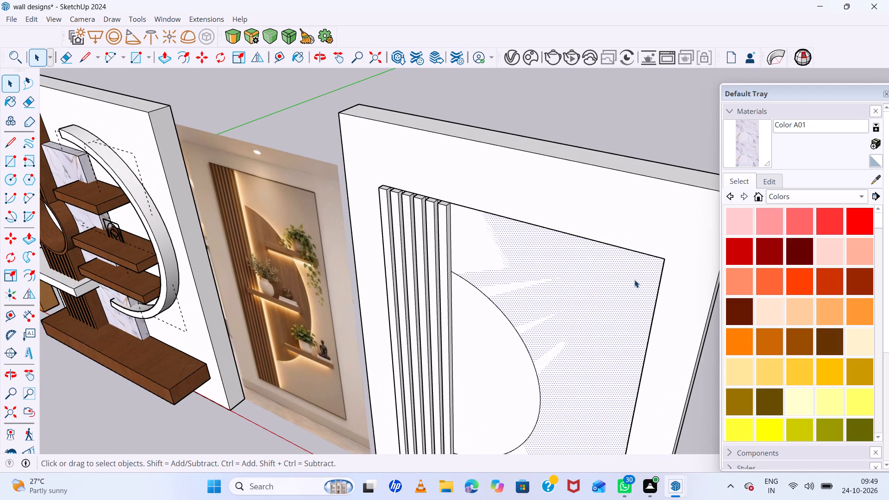
key(p)
click(631, 278)
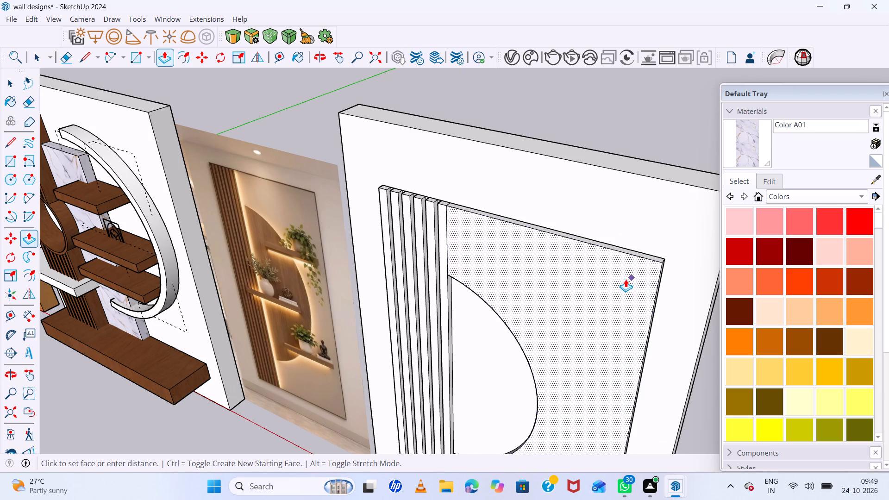
text(.5)
key(Return)
Push/Pull the semicircle face outward until it stands slightly proud of the surrounding panel face.
scroll(513, 284, down, 11)
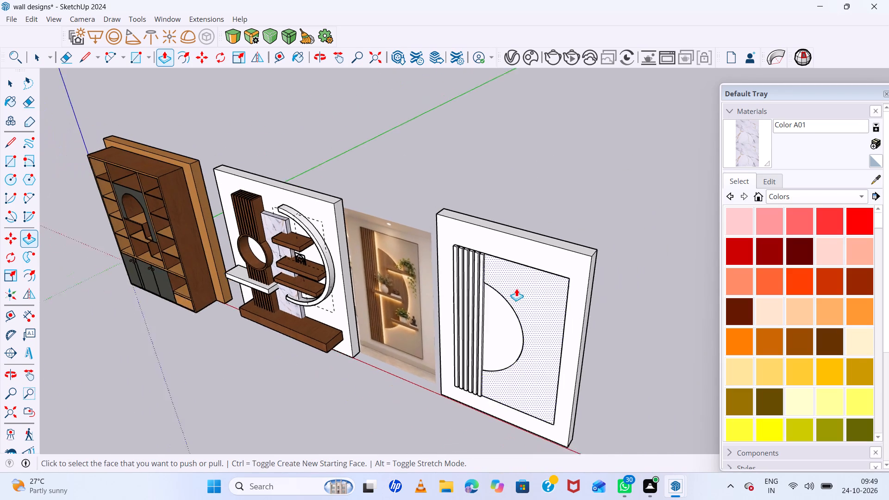
scroll(516, 288, down, 4)
scroll(515, 330, up, 8)
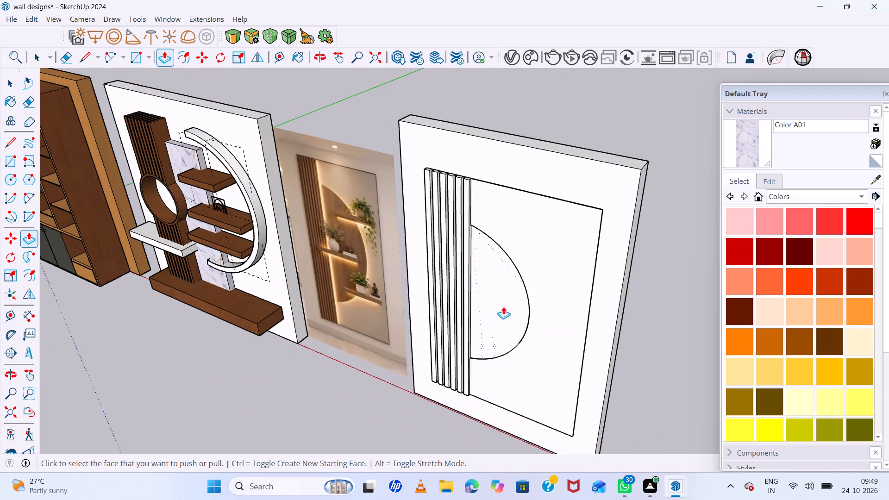
scroll(503, 306, up, 7)
click(507, 281)
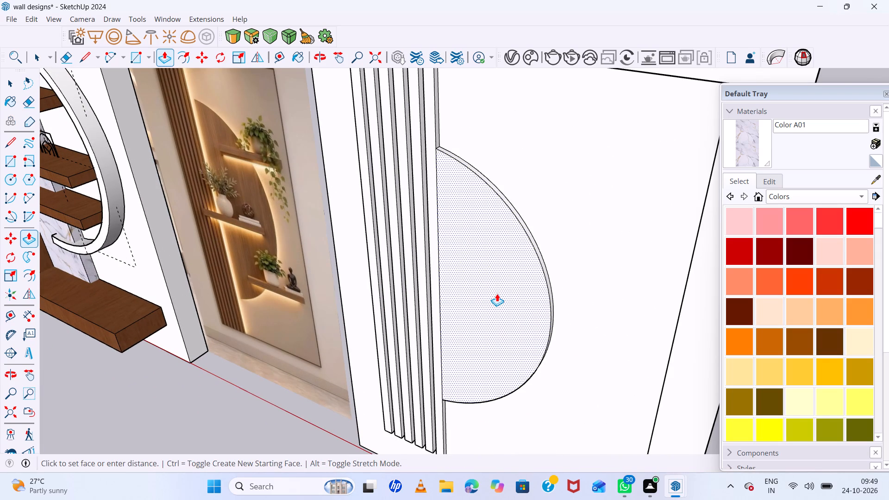
click(498, 292)
scroll(499, 290, down, 13)
key(space)
click(604, 284)
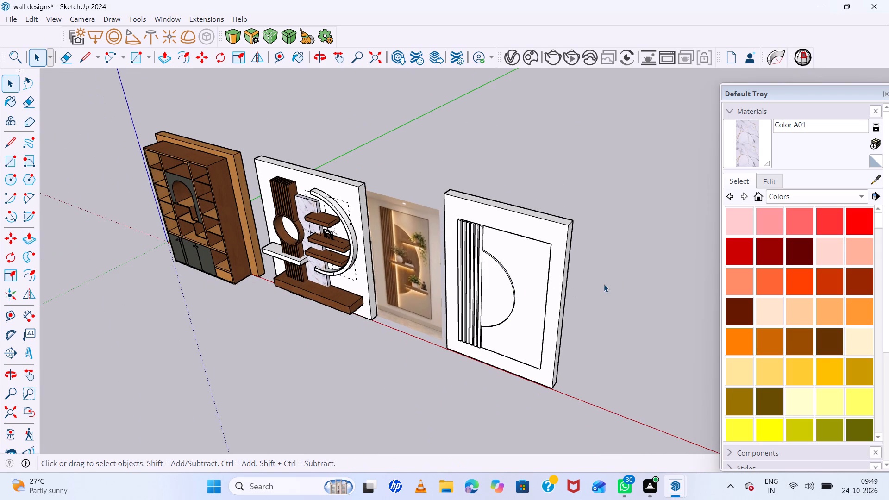
Examine the raised semicircle and slatted panel from several angles, comparing them with the shelves in the reference image.
scroll(531, 303, up, 6)
middle_drag(526, 300, 611, 287)
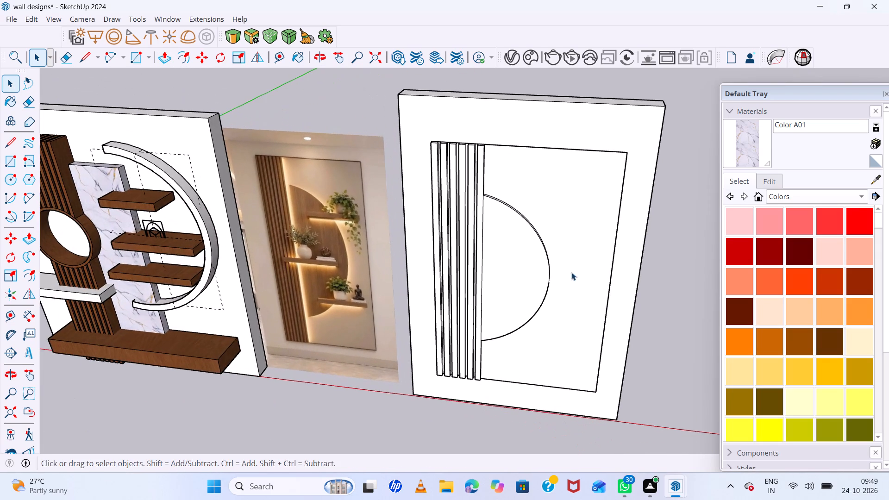
scroll(507, 252, down, 8)
middle_drag(506, 254, 545, 306)
middle_click(545, 306)
scroll(545, 305, up, 5)
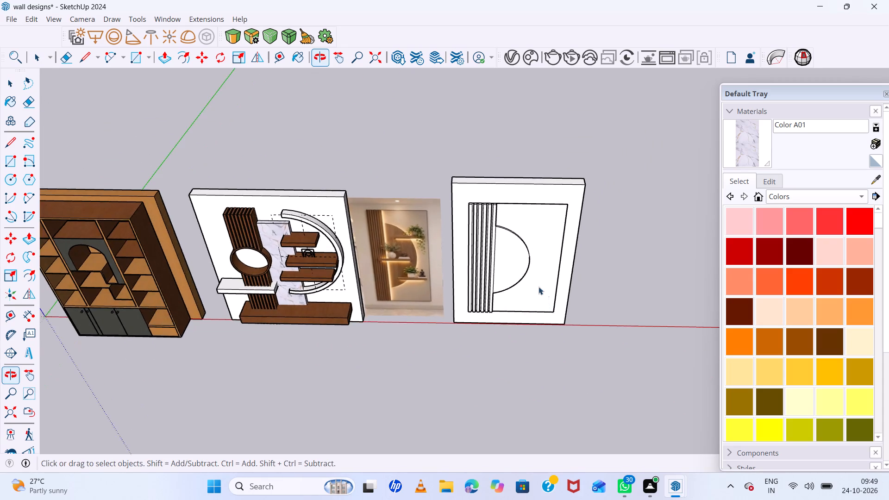
scroll(538, 287, up, 13)
middle_drag(528, 268, 514, 219)
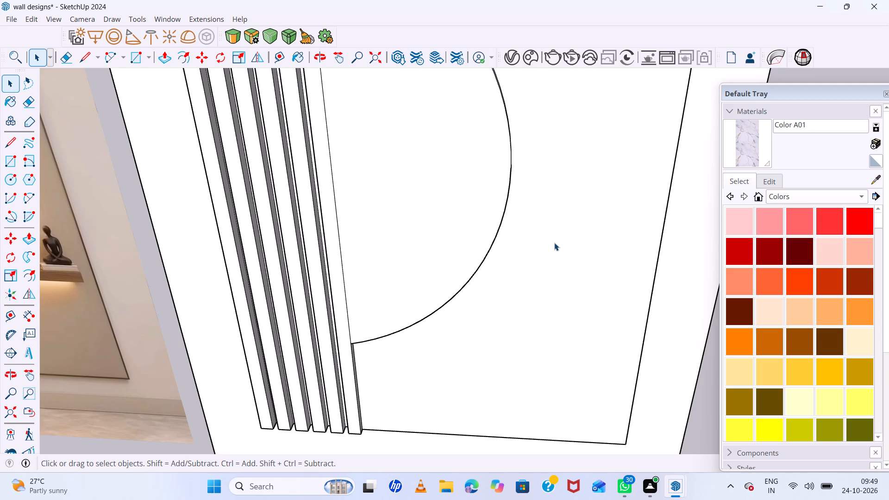
scroll(554, 243, down, 6)
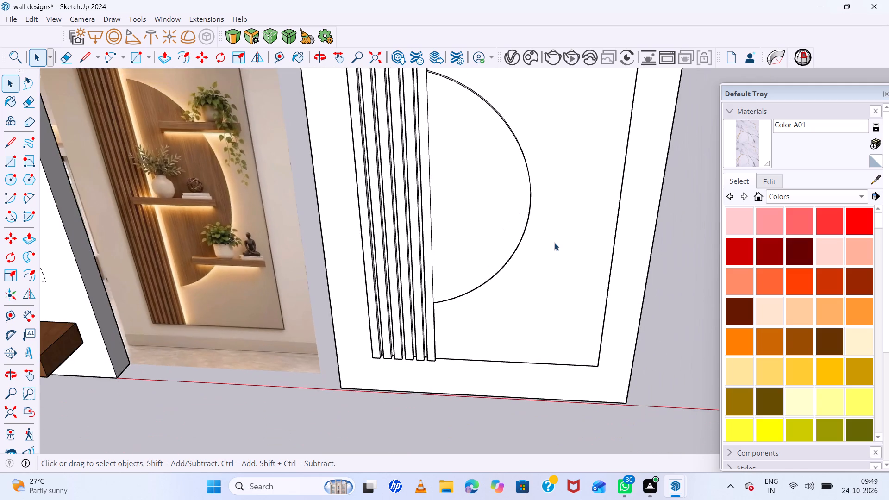
scroll(554, 243, down, 5)
middle_drag(555, 253, 550, 232)
scroll(544, 267, up, 5)
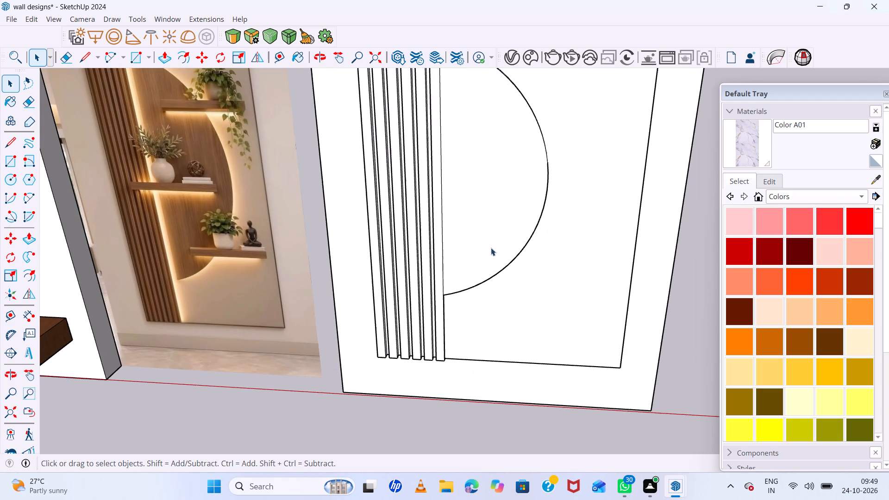
middle_drag(593, 300, 589, 269)
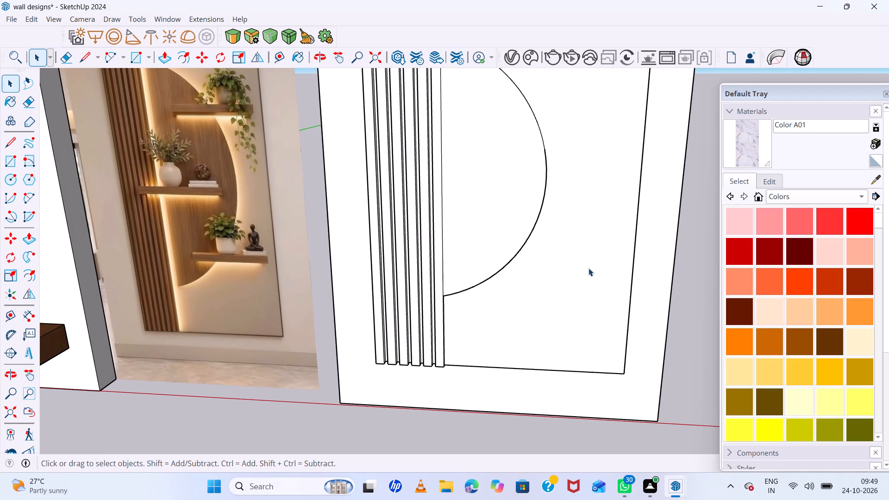
middle_drag(572, 278, 491, 259)
middle_click(491, 259)
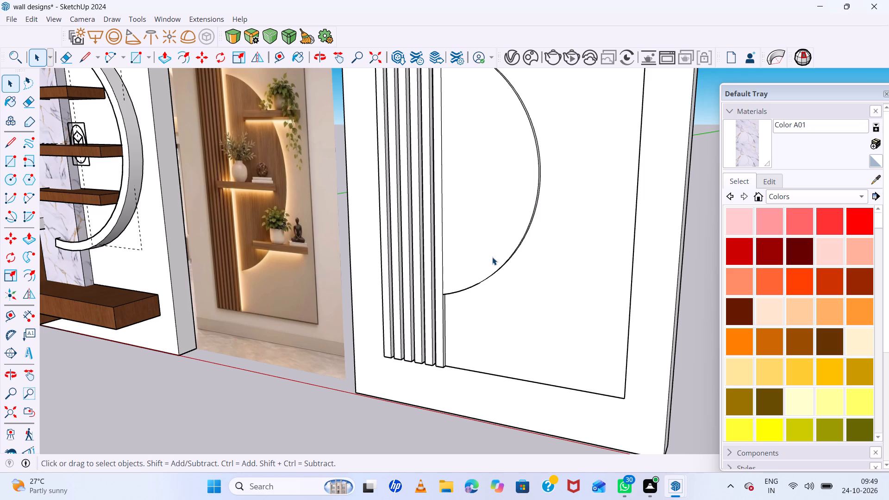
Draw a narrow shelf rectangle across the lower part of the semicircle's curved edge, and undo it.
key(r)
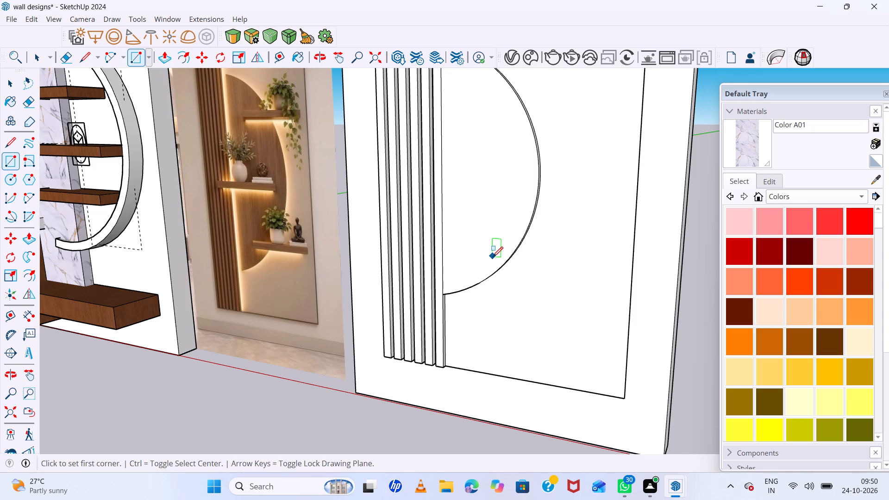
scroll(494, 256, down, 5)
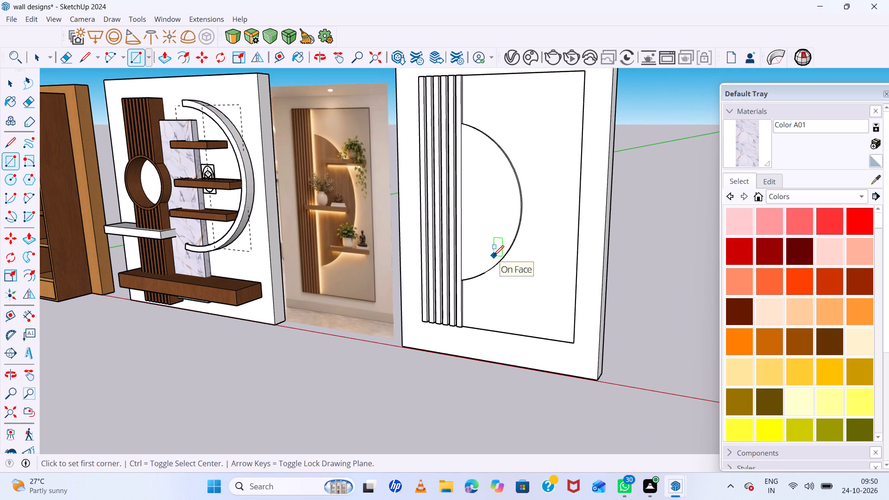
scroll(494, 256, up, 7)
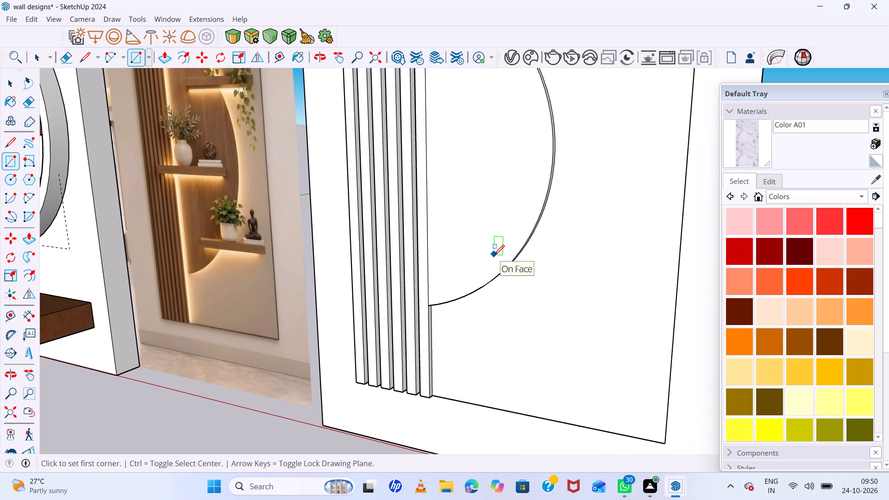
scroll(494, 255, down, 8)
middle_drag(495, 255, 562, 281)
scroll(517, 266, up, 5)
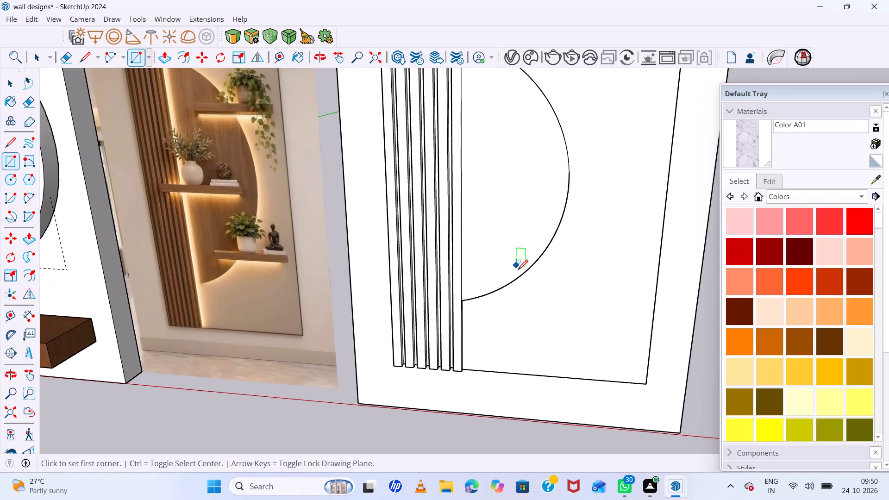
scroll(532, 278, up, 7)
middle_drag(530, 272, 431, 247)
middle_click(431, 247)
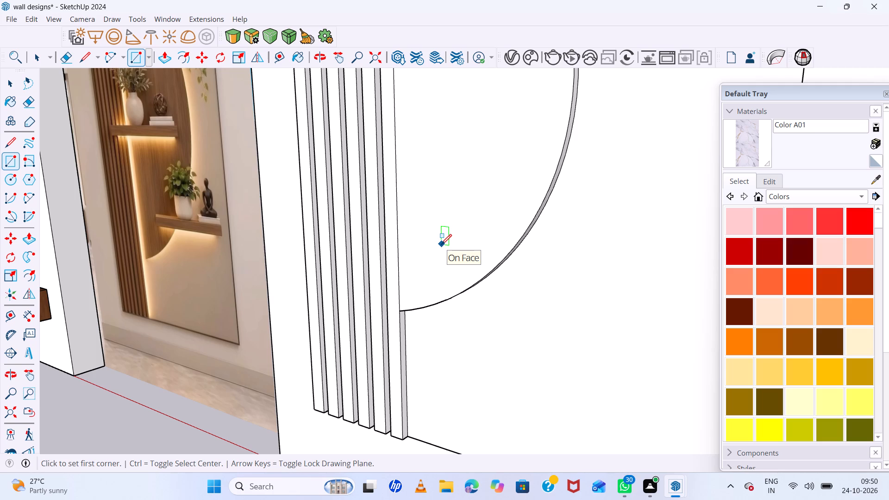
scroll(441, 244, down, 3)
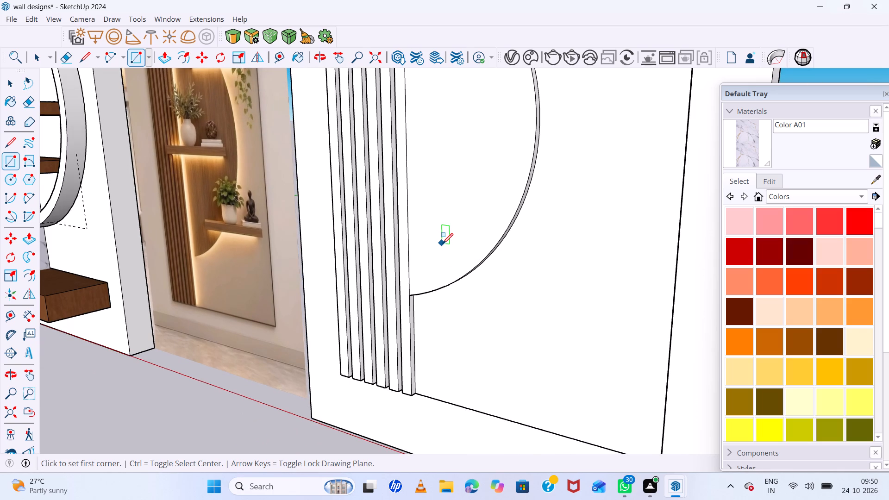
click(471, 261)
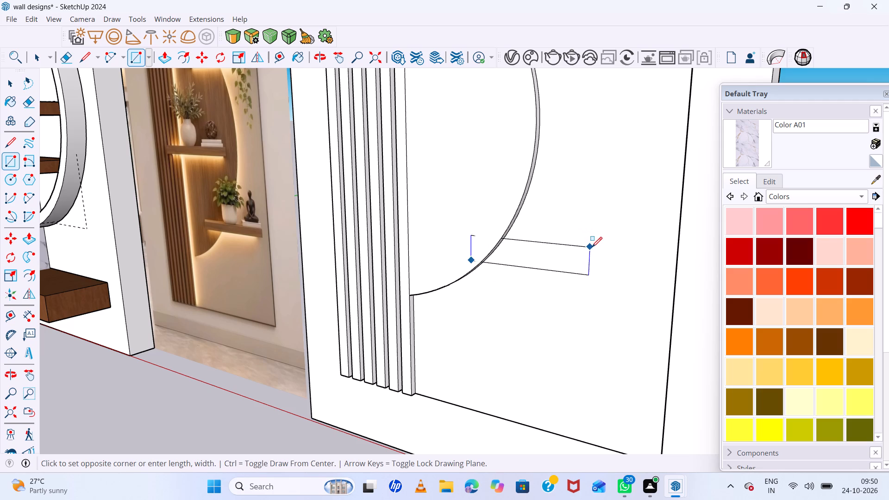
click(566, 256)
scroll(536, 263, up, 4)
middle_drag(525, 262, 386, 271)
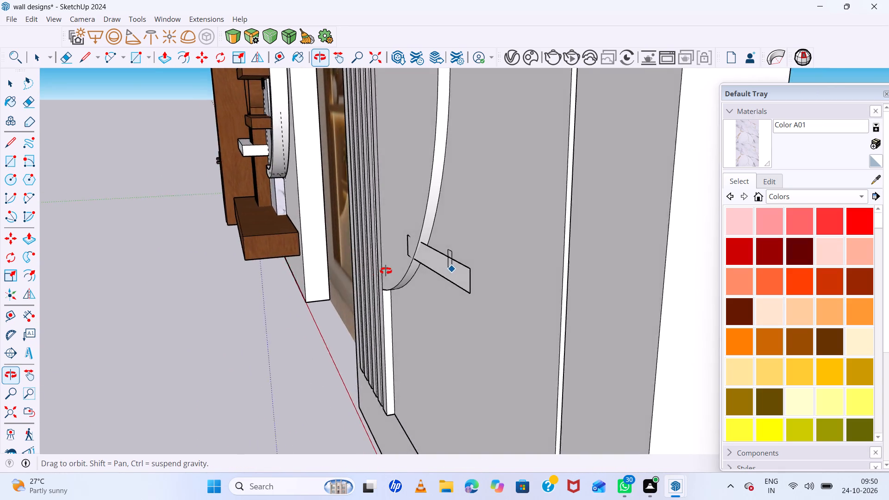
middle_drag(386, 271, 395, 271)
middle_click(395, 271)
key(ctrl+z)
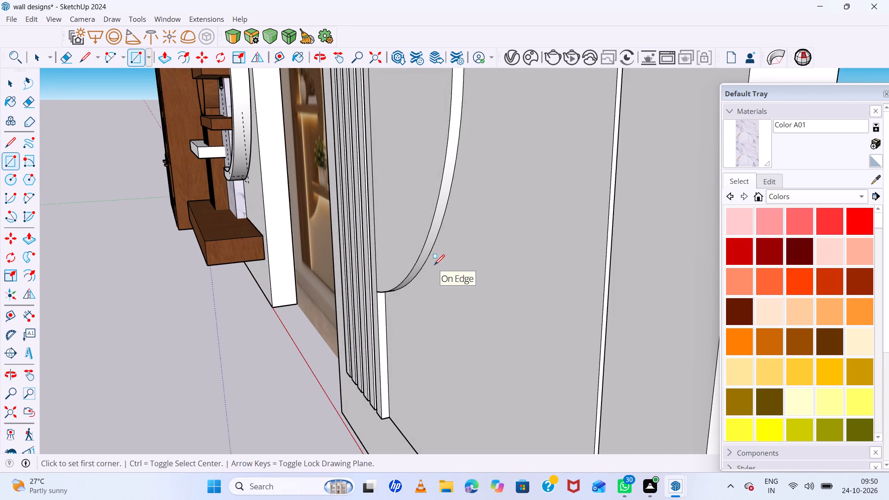
Draw a thin horizontal rectangle for the lowest shelf, from inside the semicircle across its lower curve onto the plain panel.
scroll(434, 265, up, 5)
scroll(436, 265, down, 20)
scroll(436, 265, down, 7)
middle_drag(438, 261, 445, 263)
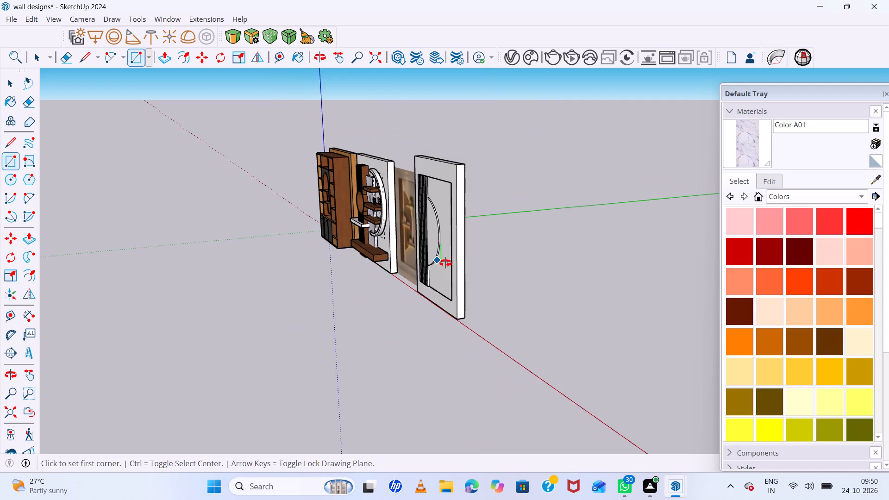
middle_drag(445, 263, 644, 260)
scroll(450, 225, up, 11)
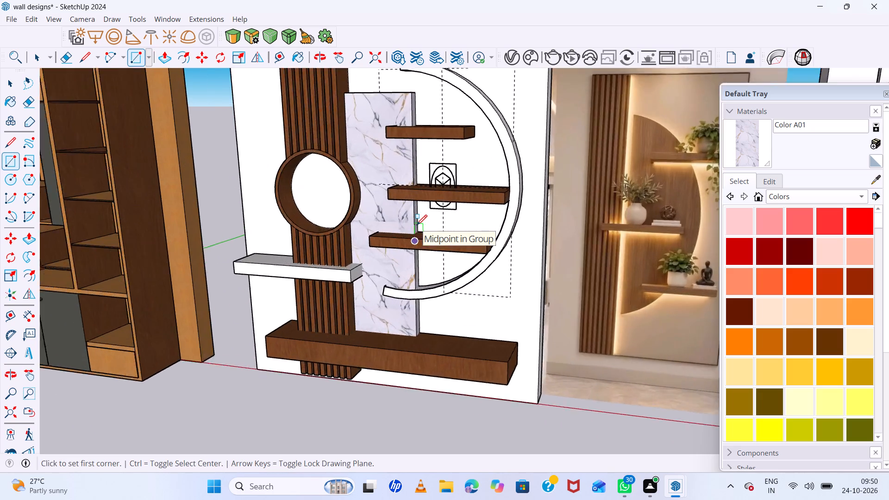
scroll(417, 225, up, 2)
scroll(417, 225, down, 17)
scroll(479, 231, up, 7)
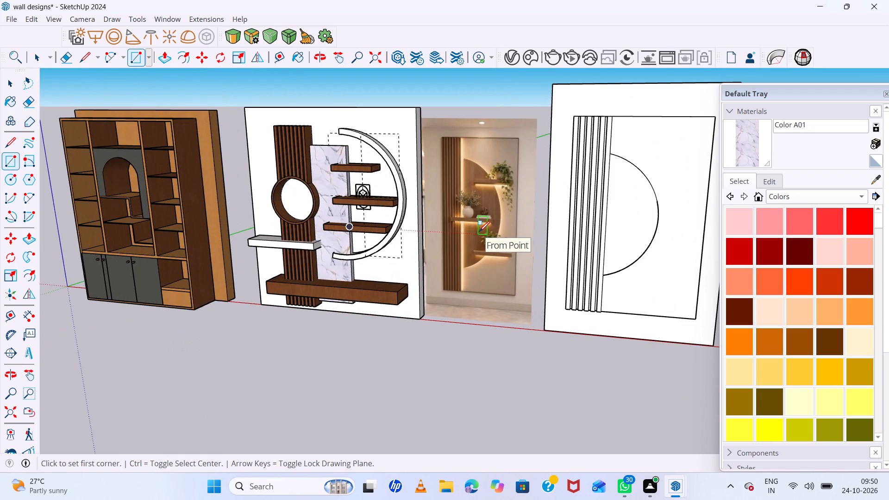
scroll(431, 225, down, 5)
scroll(530, 239, up, 8)
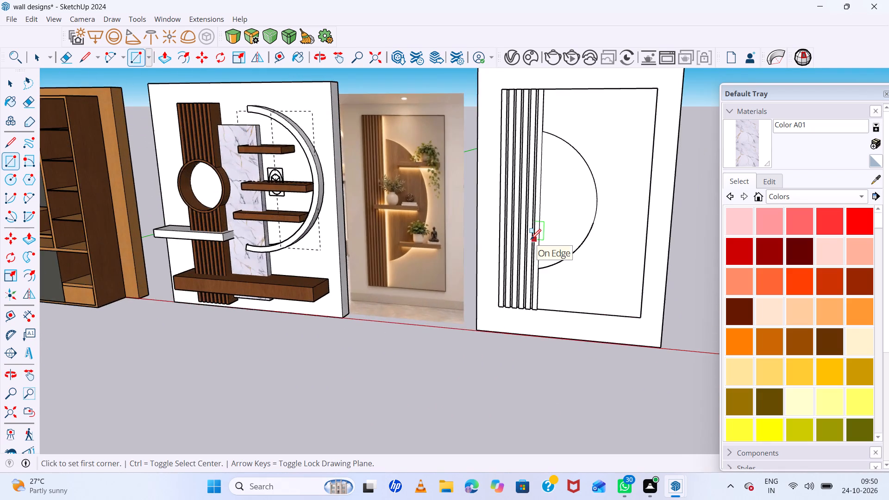
scroll(531, 239, up, 4)
scroll(404, 222, down, 5)
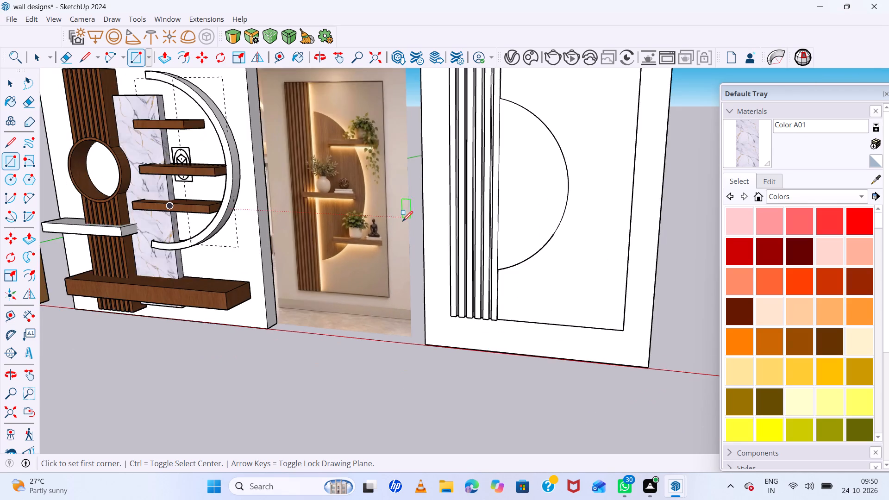
scroll(402, 221, down, 5)
scroll(500, 241, up, 6)
click(458, 225)
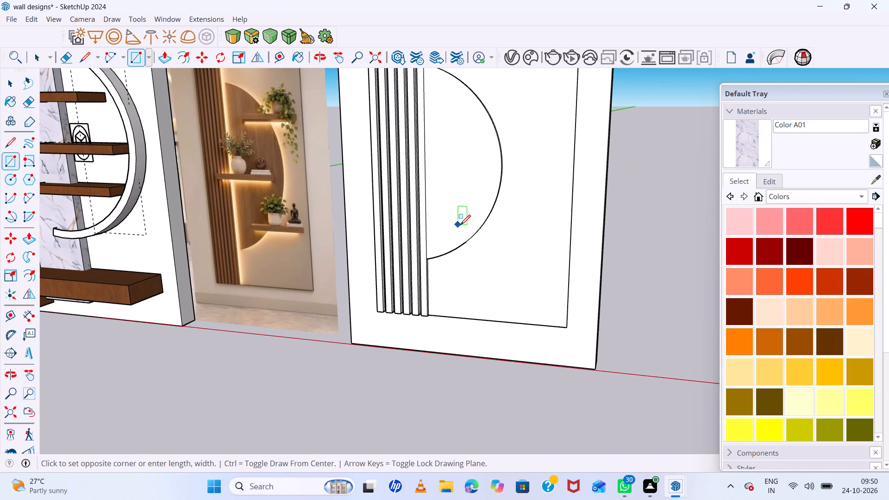
click(522, 237)
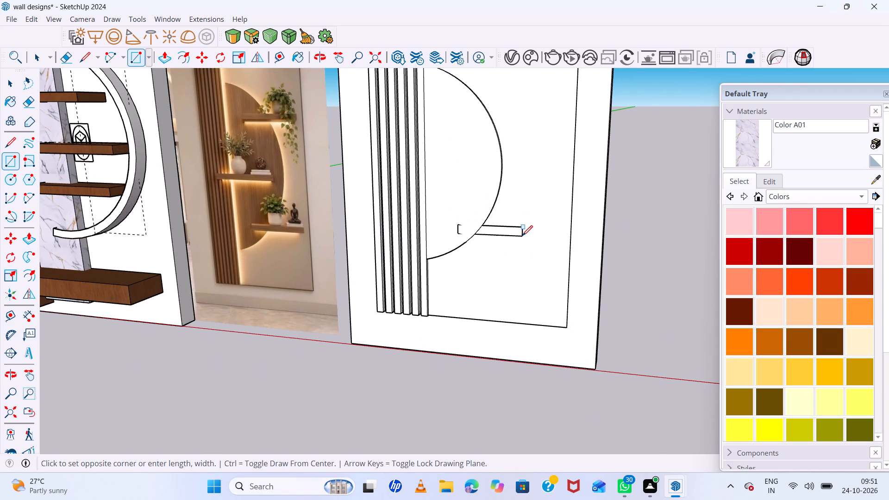
Extrude the lowest shelf's rectangle outward from the panel into a solid block.
scroll(502, 235, up, 10)
middle_drag(507, 240, 357, 293)
scroll(458, 243, up, 5)
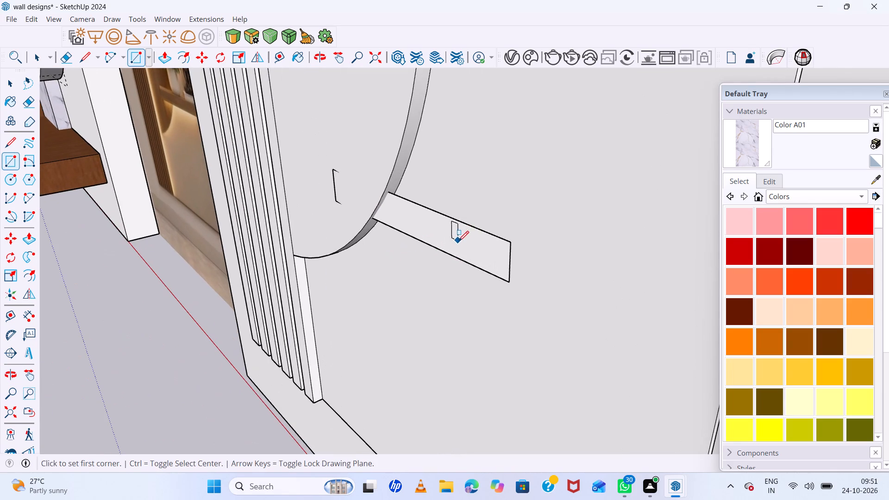
key(space)
click(458, 240)
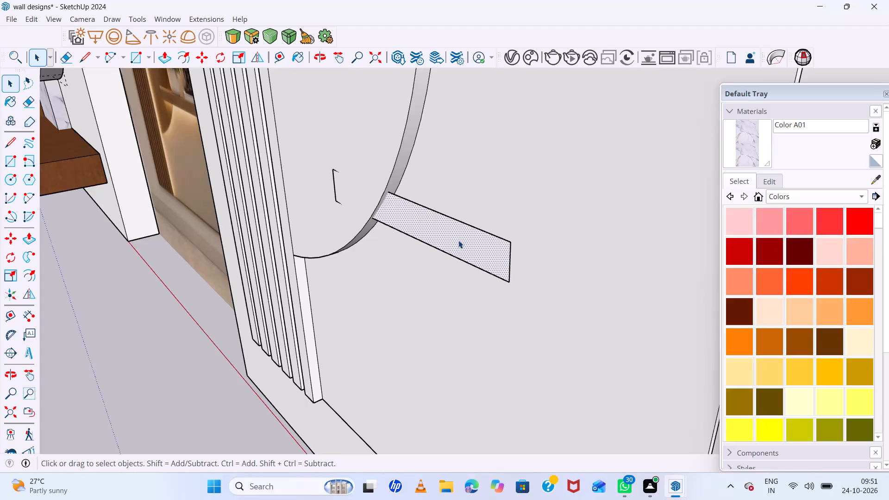
key(p)
click(458, 240)
click(441, 244)
key(space)
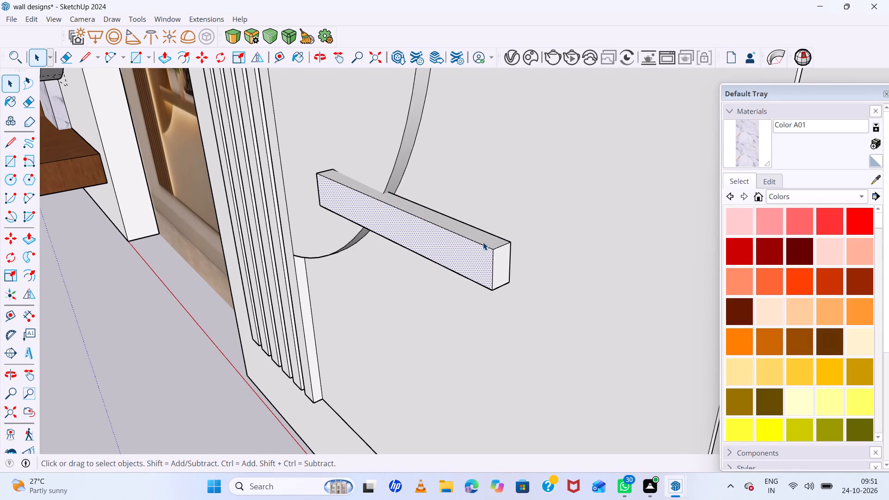
Select the whole shelf block and move it slightly outward, clear of the semicircle's face.
triple_click(483, 242)
click(483, 242)
key(m)
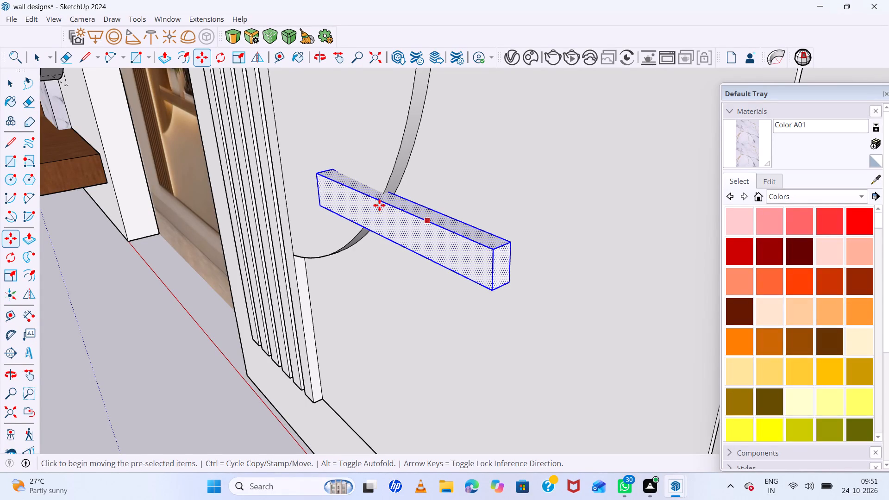
scroll(368, 198, up, 5)
click(408, 191)
click(394, 200)
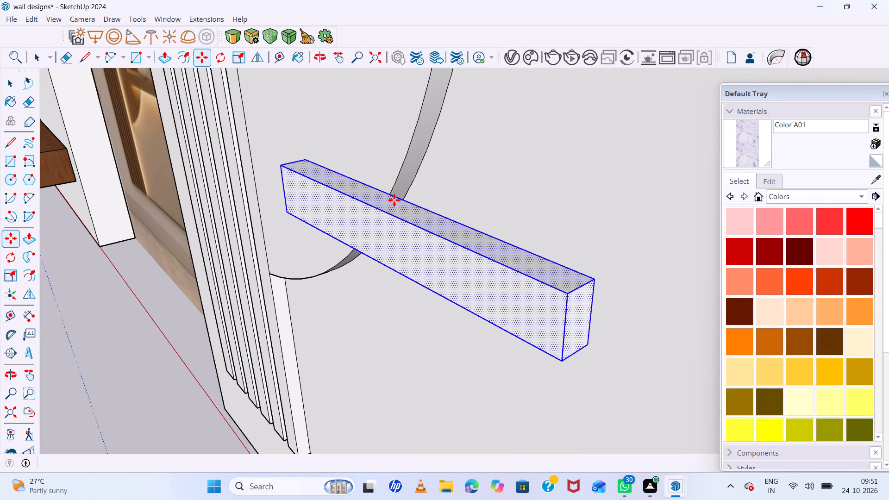
scroll(394, 201, down, 12)
middle_drag(482, 240, 376, 234)
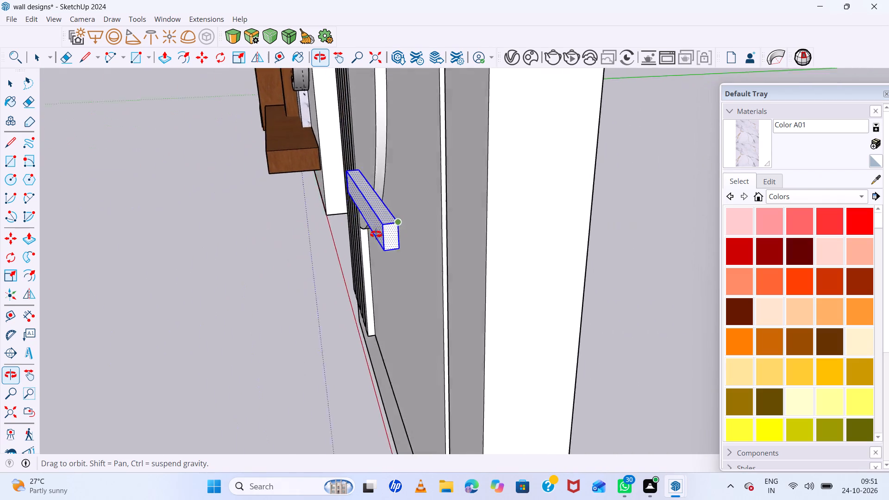
middle_drag(376, 234, 651, 264)
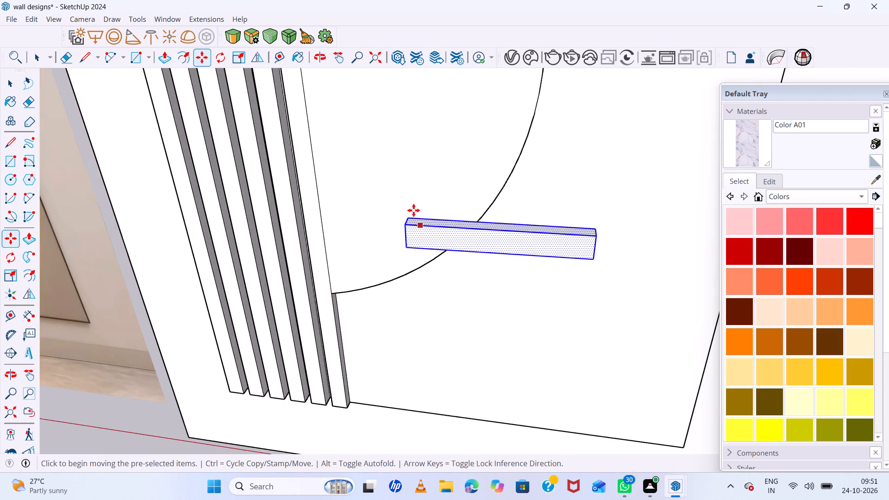
scroll(414, 207, down, 19)
scroll(469, 225, up, 5)
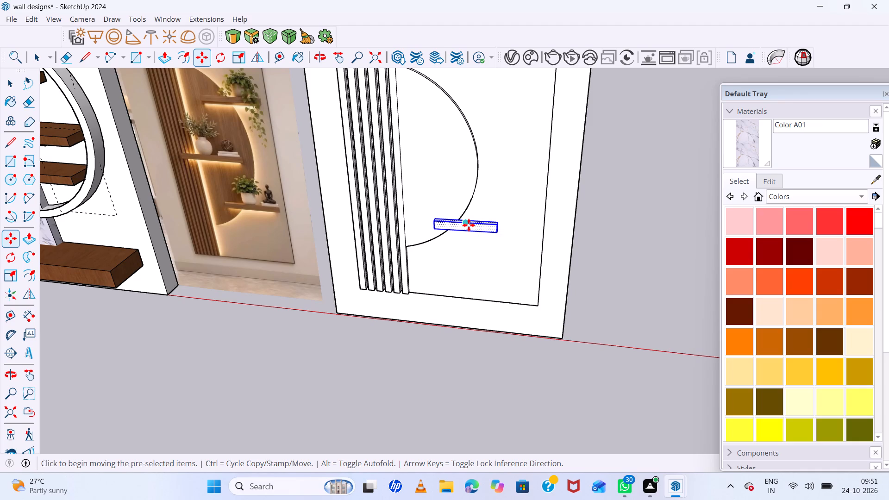
Examine the lowest shelf block from below and from its end to check how it sits against the panel.
scroll(469, 225, up, 8)
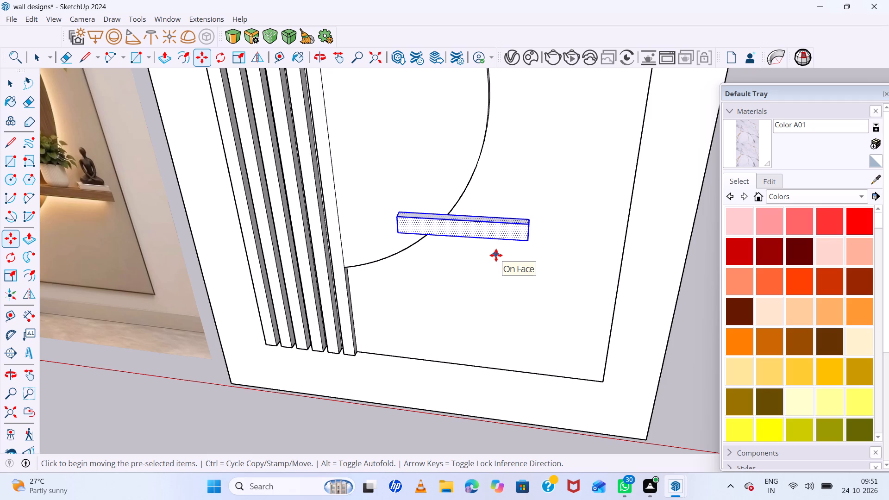
scroll(412, 231, up, 6)
middle_drag(416, 231, 554, 292)
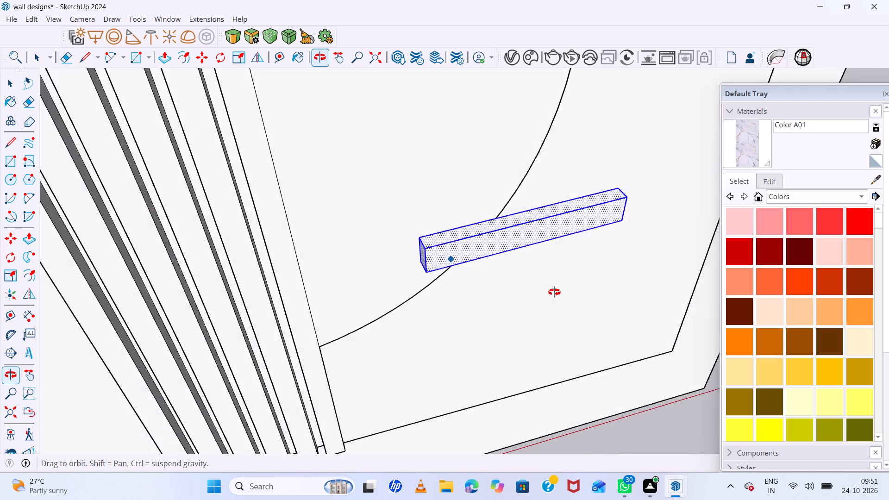
middle_drag(554, 292, 448, 388)
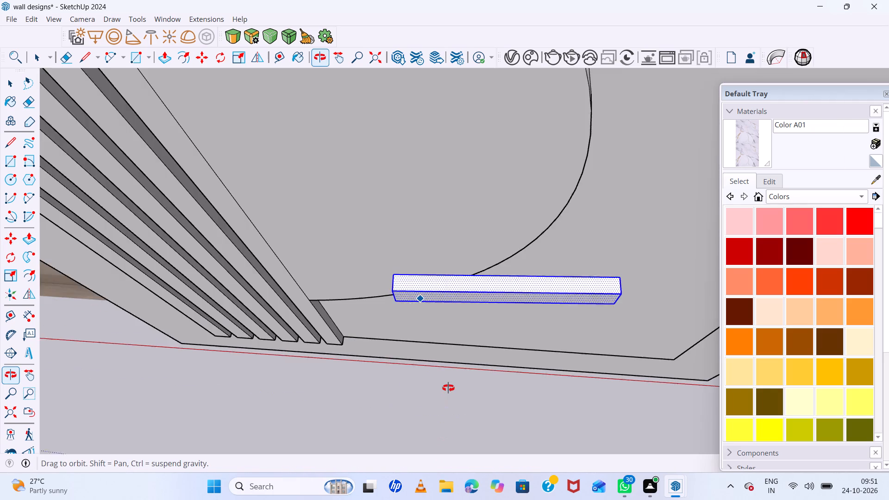
middle_drag(448, 388, 357, 357)
middle_drag(356, 357, 348, 355)
scroll(496, 338, up, 6)
scroll(433, 300, up, 2)
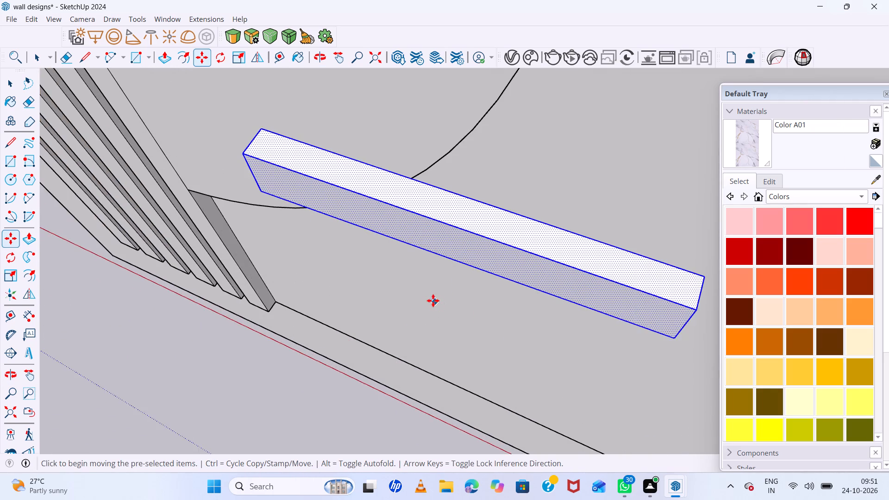
scroll(433, 300, up, 3)
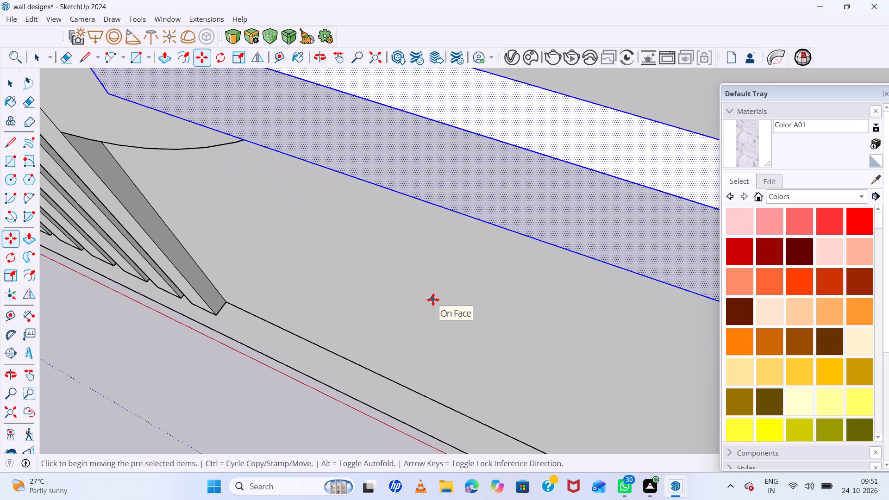
scroll(433, 300, down, 11)
middle_drag(525, 344, 520, 353)
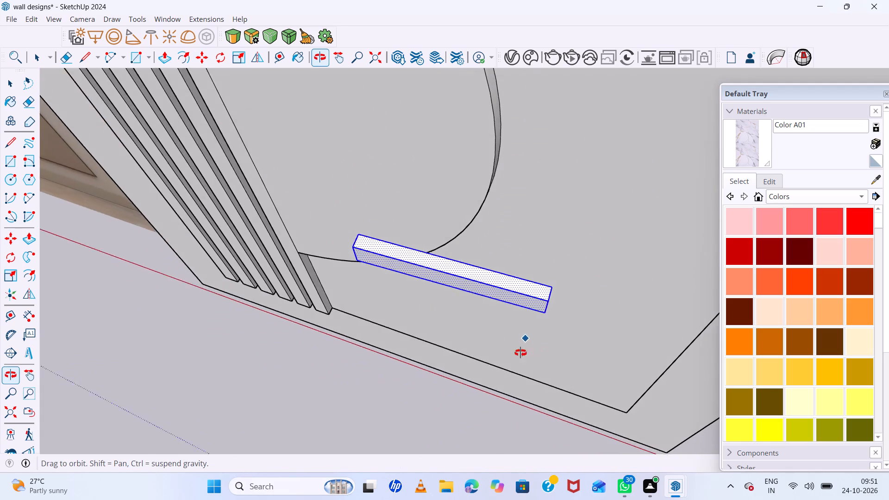
middle_drag(520, 353, 346, 355)
scroll(345, 353, down, 1)
scroll(441, 310, up, 11)
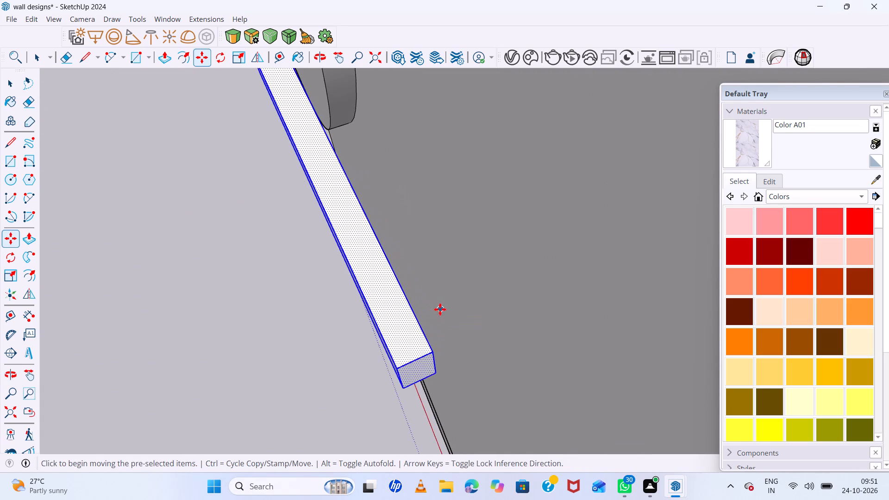
middle_drag(422, 311, 394, 313)
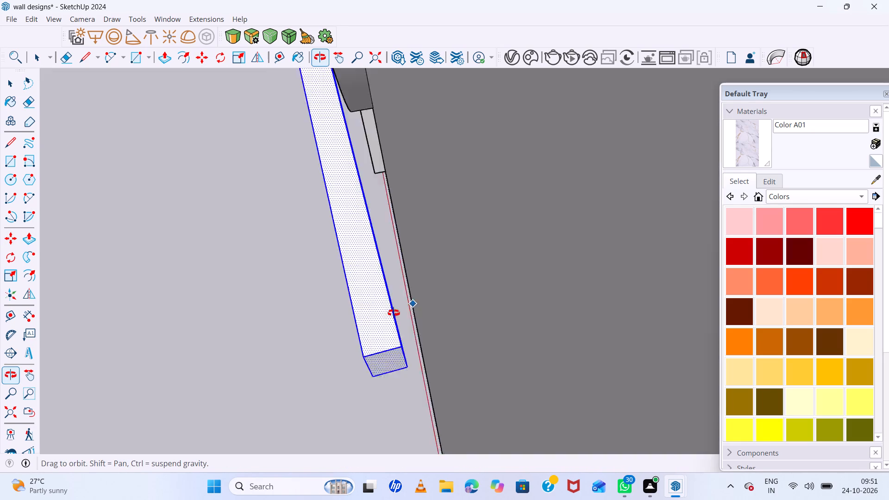
middle_drag(394, 313, 447, 307)
scroll(447, 307, up, 1)
scroll(449, 306, down, 6)
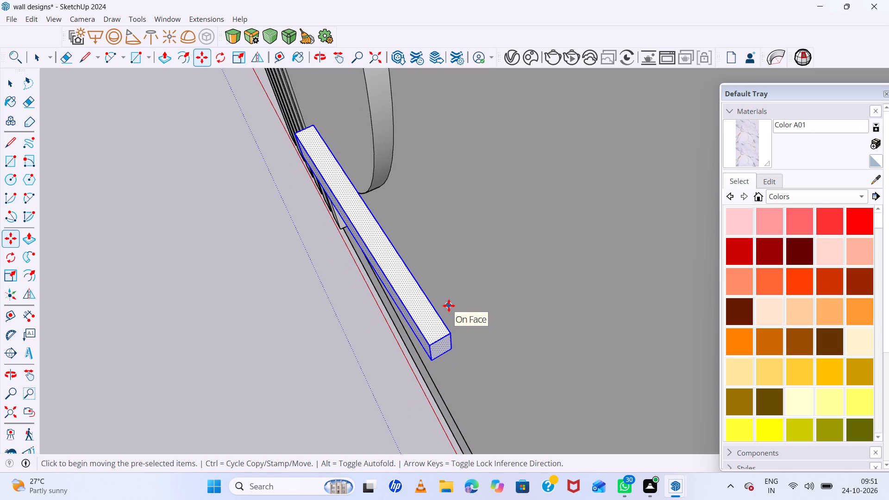
scroll(449, 305, down, 13)
middle_drag(457, 304, 633, 217)
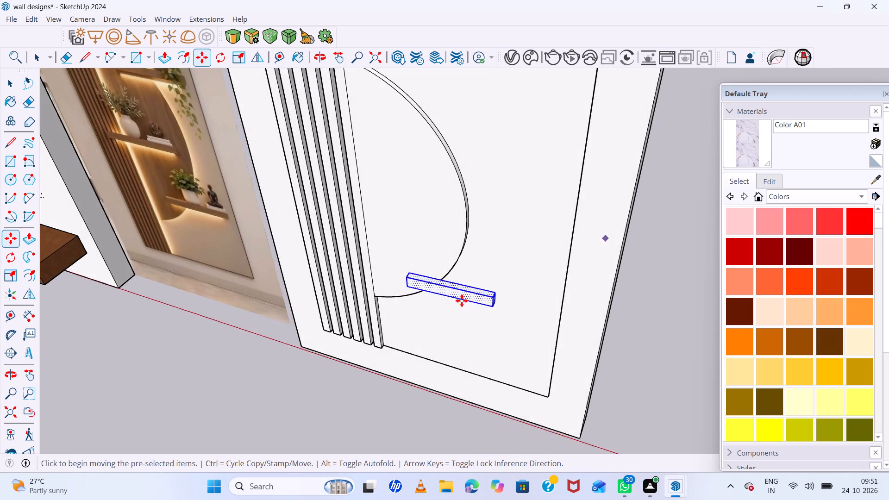
Move the selected lowest shelf block slightly sideways along the red axis, away from the slats.
scroll(432, 314, up, 11)
scroll(424, 259, up, 5)
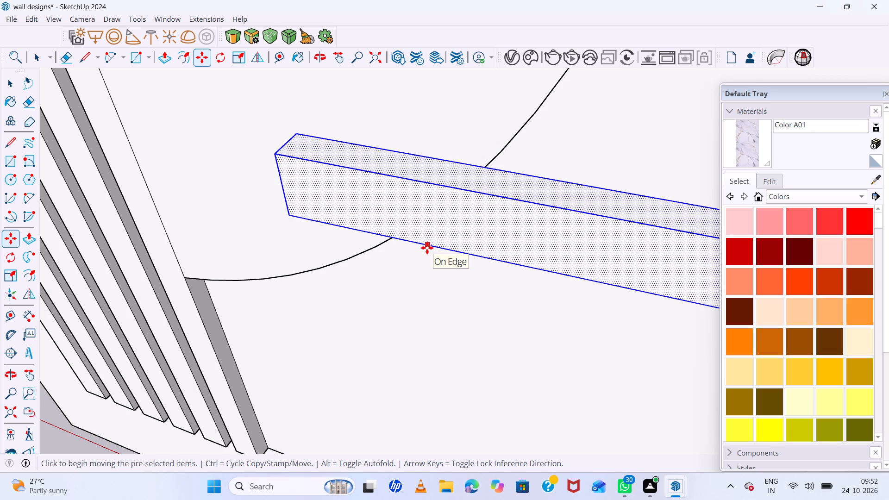
scroll(427, 248, down, 6)
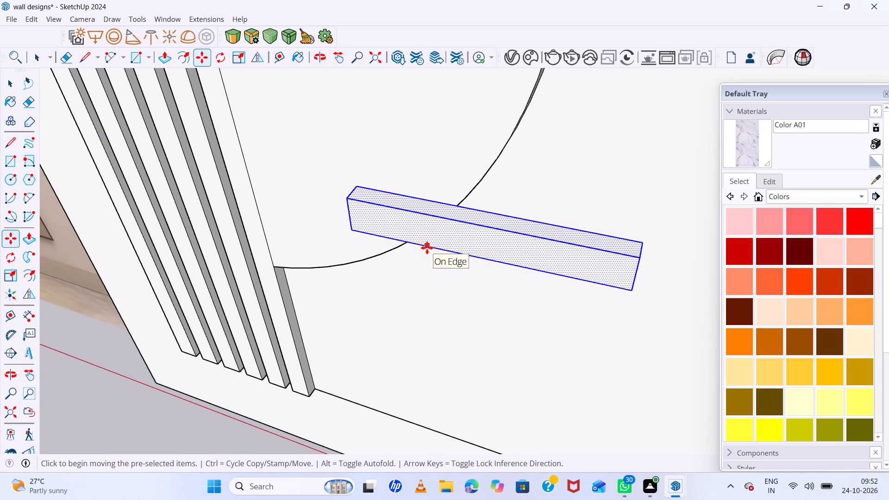
scroll(427, 248, down, 6)
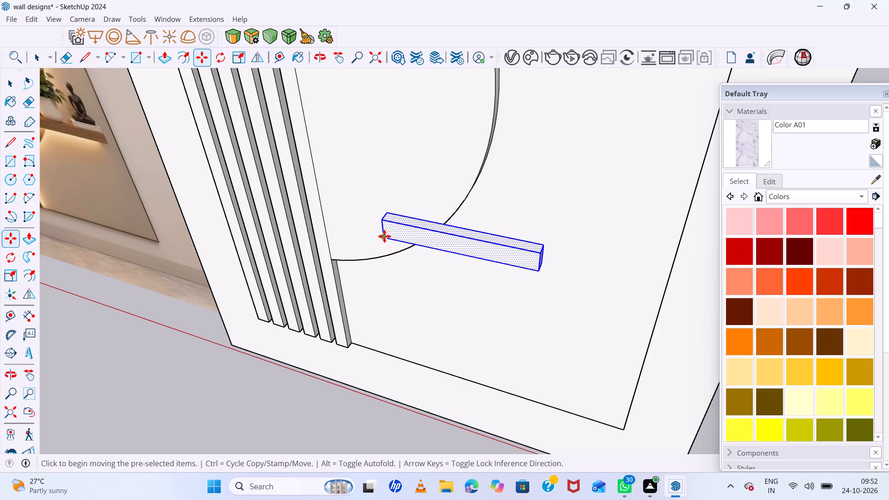
click(384, 236)
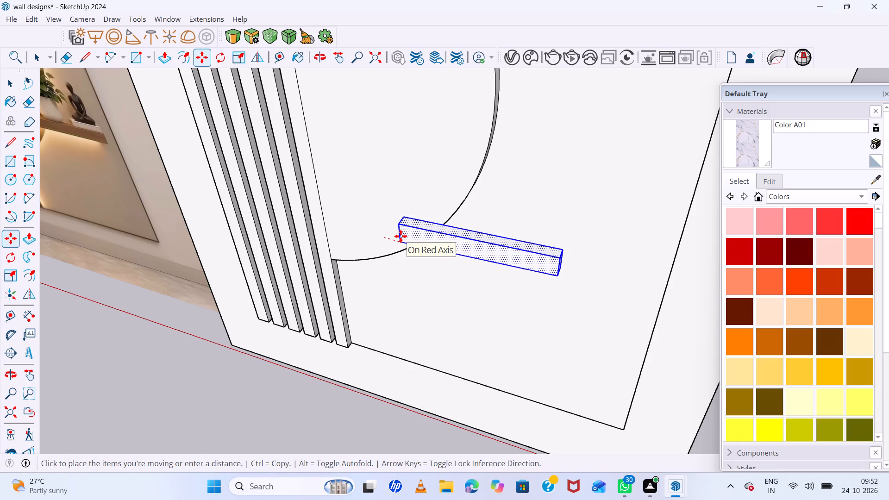
click(401, 236)
Push/Pull the lowest shelf's back face toward the wall to close the gap behind it and meet the panel.
scroll(468, 237, up, 6)
middle_drag(476, 242, 434, 255)
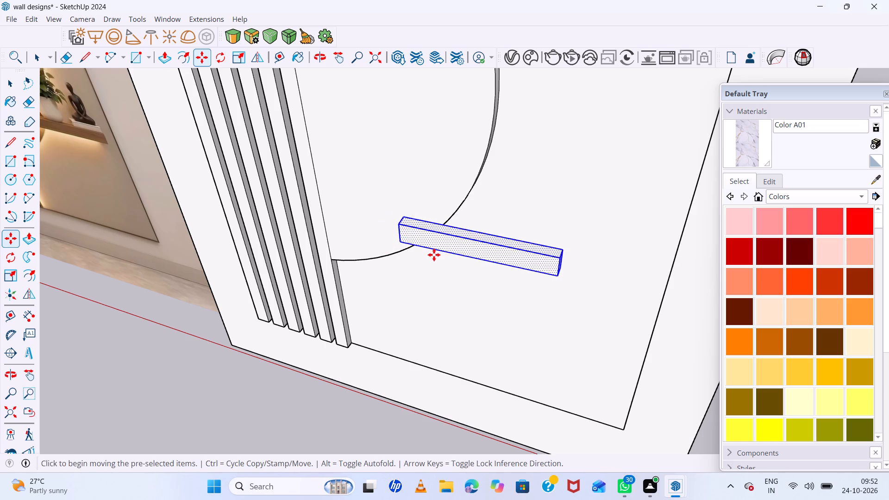
scroll(434, 255, up, 3)
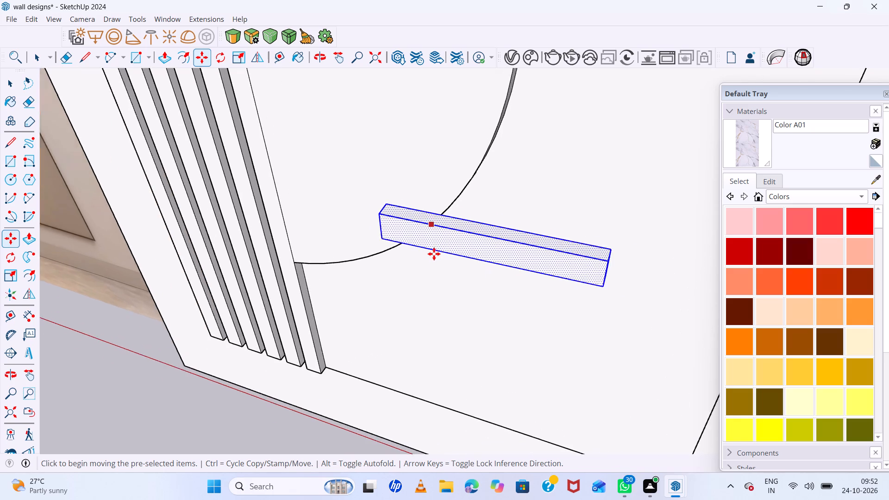
scroll(434, 254, up, 2)
scroll(434, 250, down, 7)
middle_drag(463, 259, 367, 330)
middle_click(364, 332)
scroll(515, 213, up, 11)
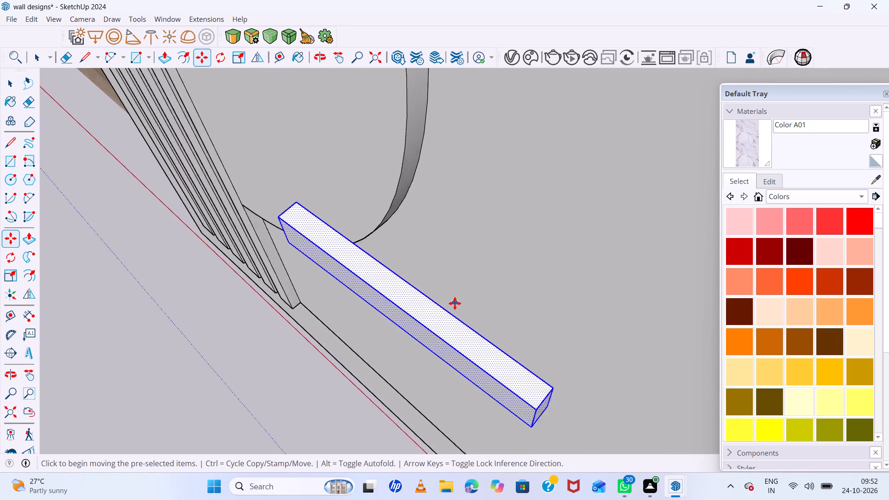
scroll(455, 303, up, 13)
middle_drag(439, 286, 334, 314)
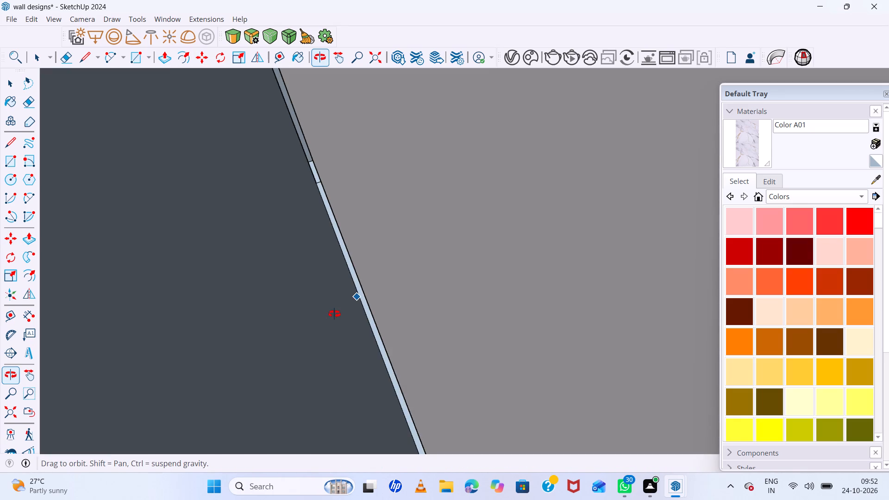
middle_drag(334, 314, 384, 293)
scroll(351, 290, up, 5)
scroll(351, 288, down, 1)
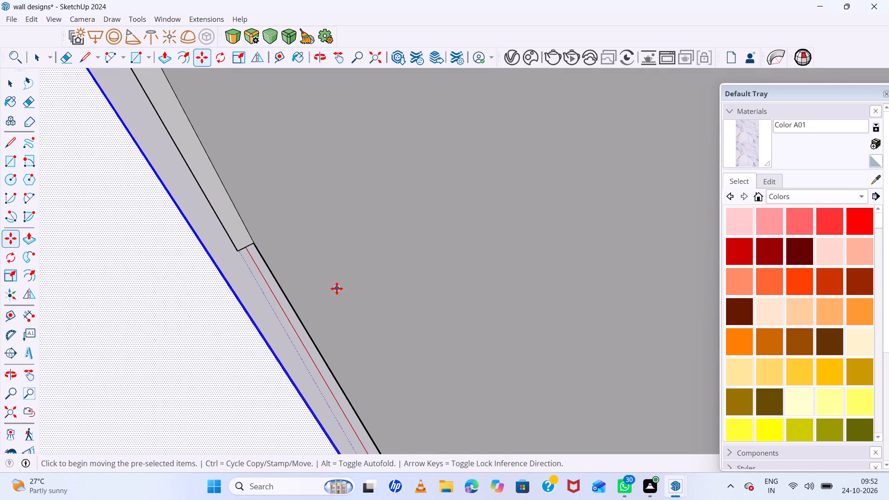
scroll(337, 288, down, 2)
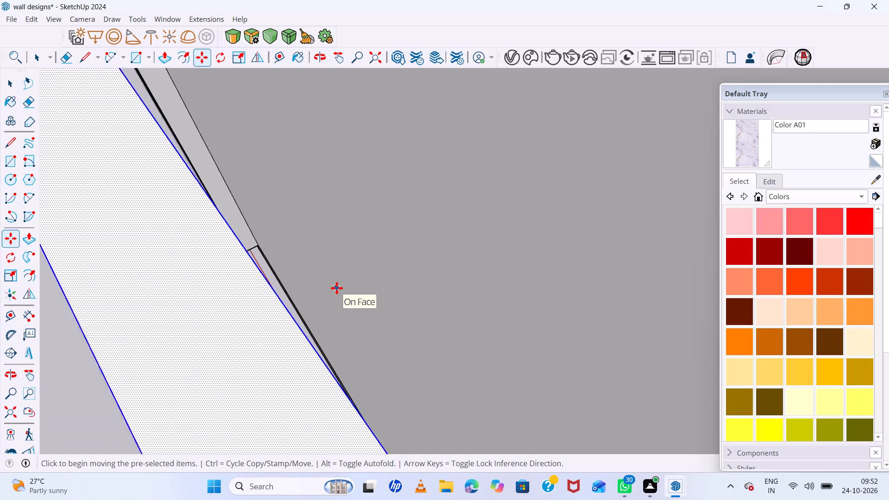
scroll(337, 288, down, 2)
middle_drag(337, 288, 307, 303)
key(space)
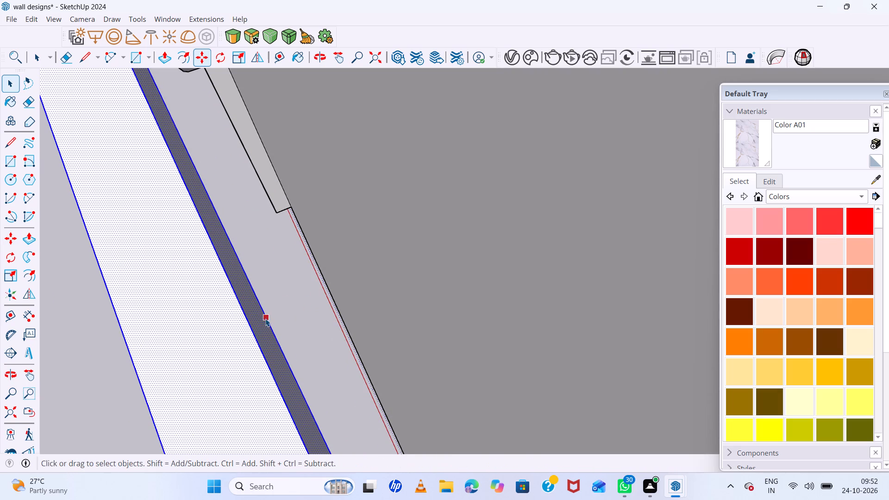
double_click(258, 331)
key(p)
click(259, 330)
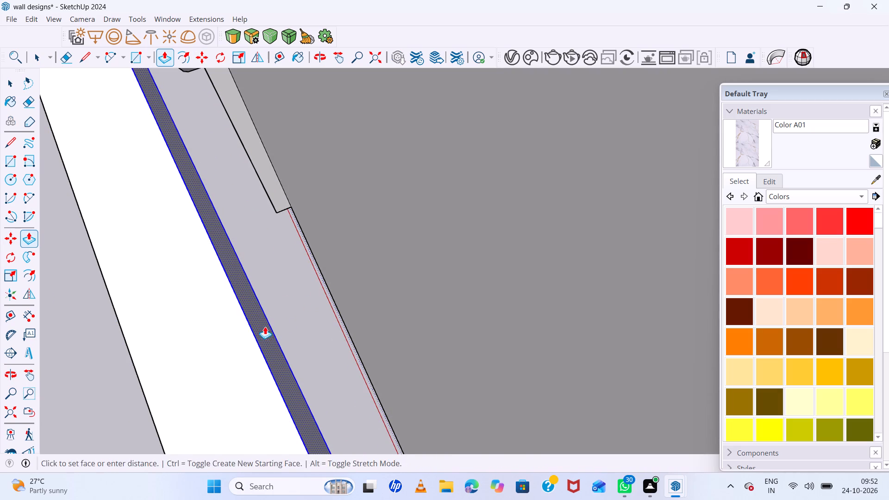
click(260, 325)
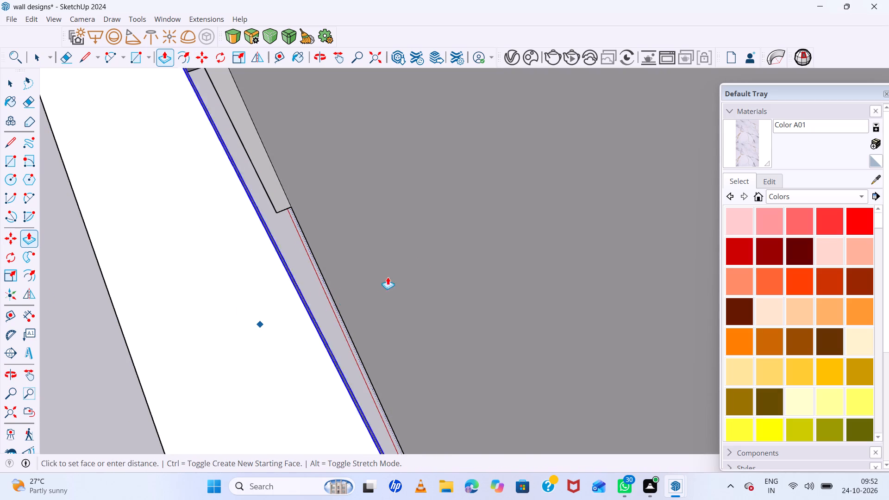
click(442, 247)
Push/Pull the lowest shelf's front face outward to make the shelf deeper.
scroll(439, 249, down, 12)
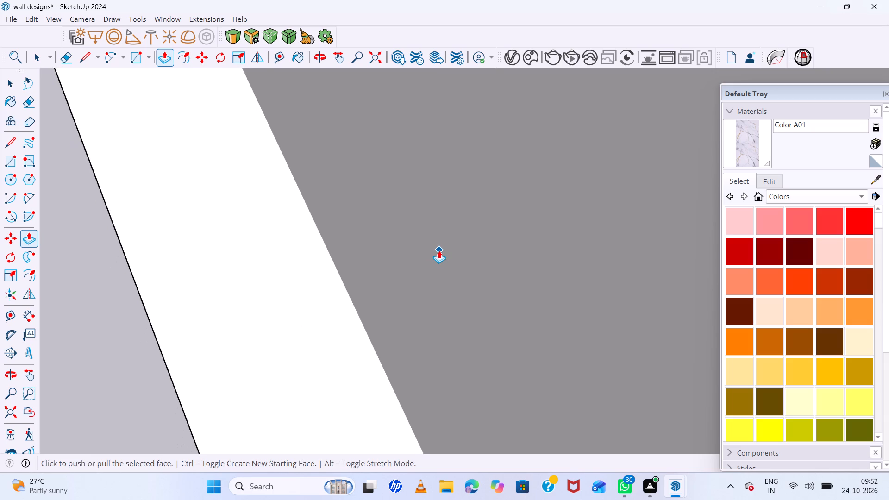
scroll(439, 250, down, 7)
scroll(438, 250, down, 20)
scroll(438, 250, down, 10)
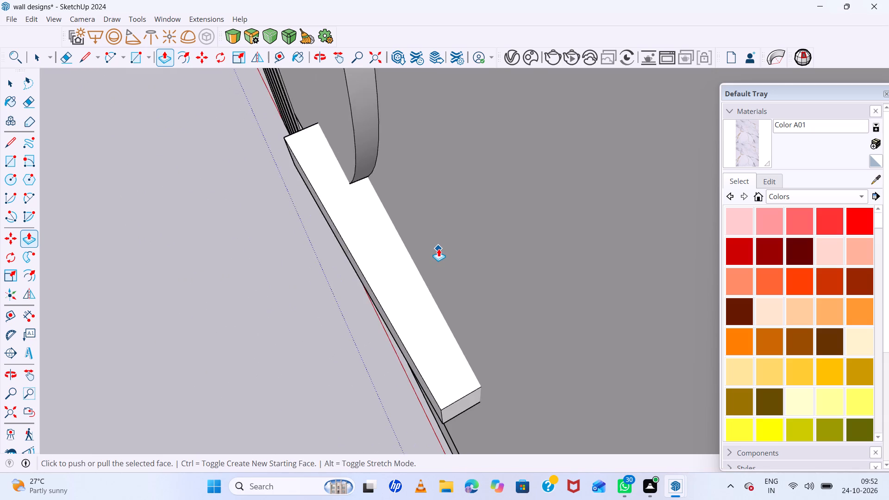
scroll(438, 249, down, 9)
middle_drag(501, 300, 741, 228)
scroll(428, 212, down, 7)
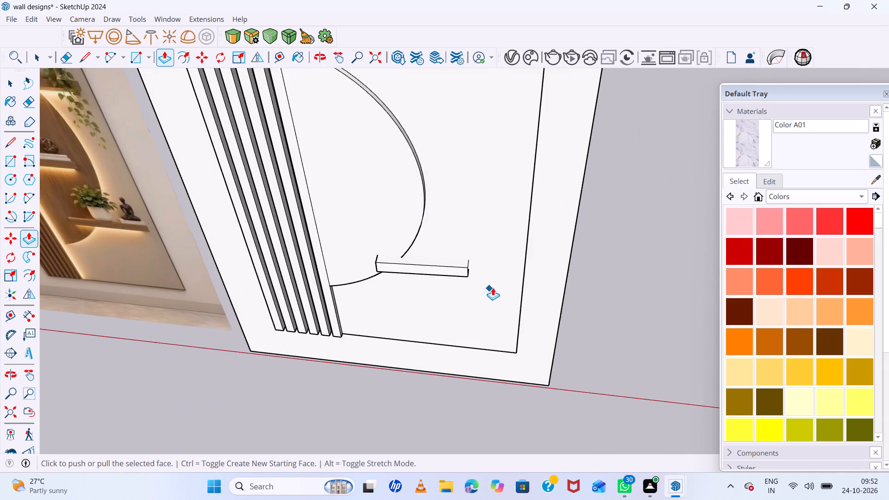
middle_drag(497, 285, 579, 155)
middle_click(577, 153)
scroll(522, 195, down, 13)
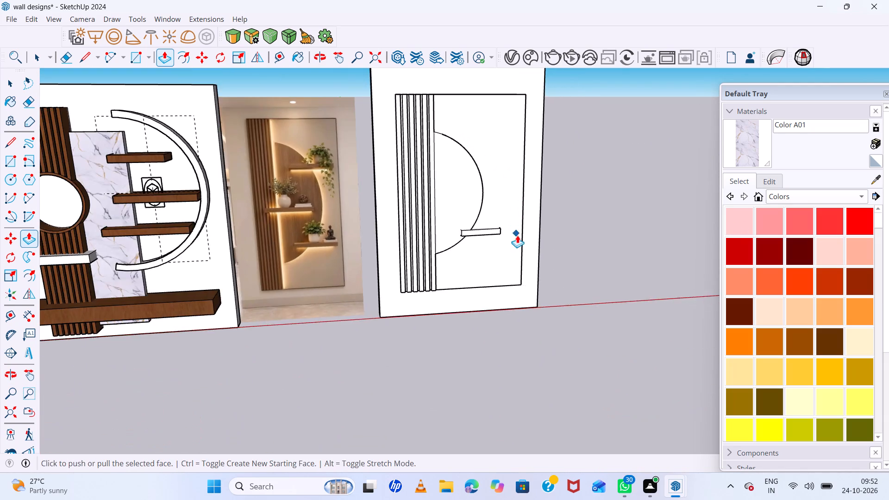
middle_drag(517, 236, 407, 247)
scroll(537, 244, up, 11)
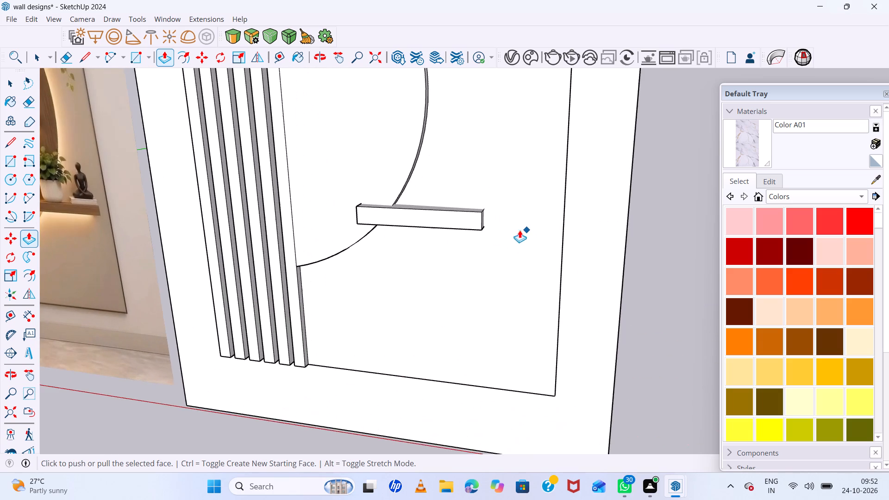
key(space)
click(434, 219)
key(p)
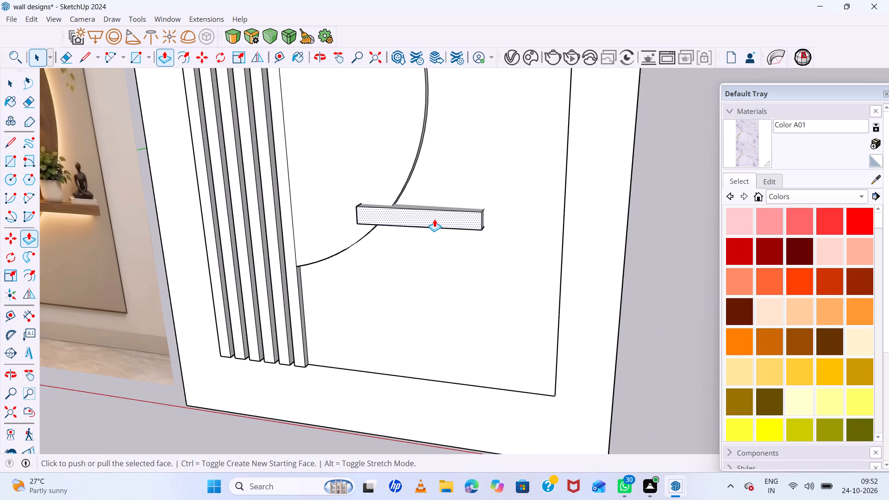
click(434, 219)
click(427, 240)
Compare the deepened lowest shelf with the reference image and inspect it against the semicircle and slats.
scroll(446, 229, down, 14)
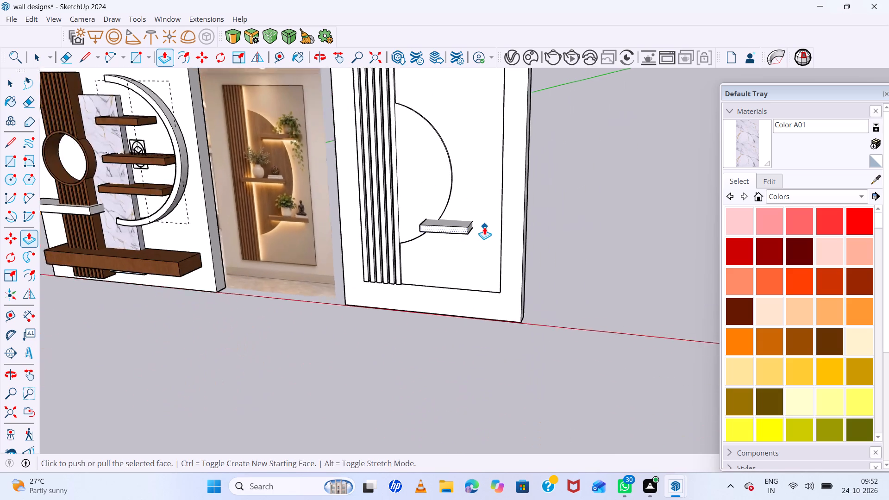
middle_drag(413, 262, 538, 206)
middle_click(538, 205)
middle_click(538, 202)
middle_drag(538, 201, 538, 197)
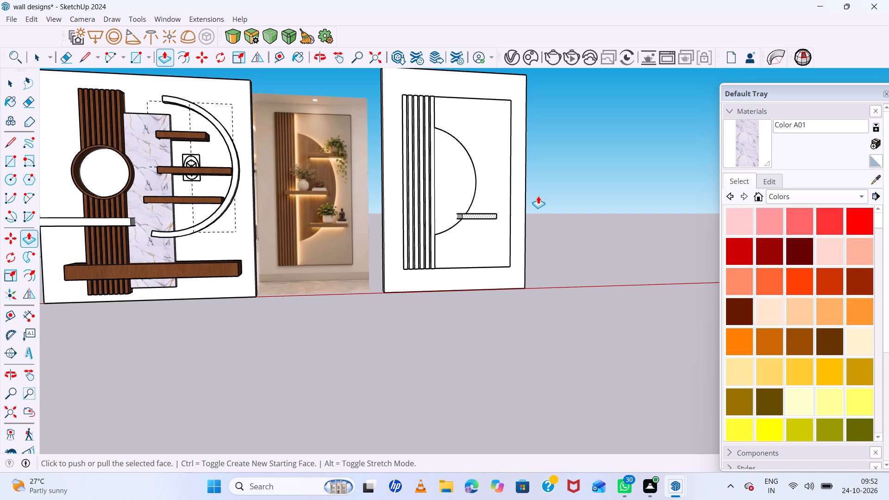
scroll(468, 194, up, 5)
scroll(430, 180, up, 4)
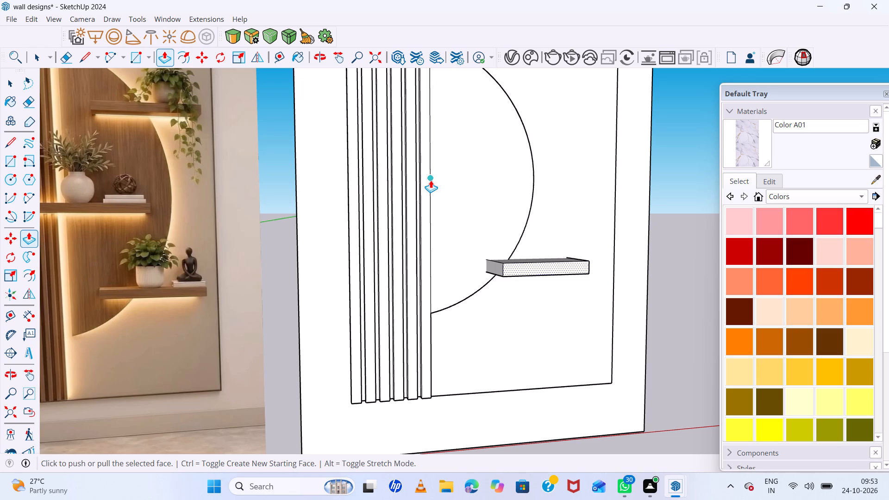
scroll(431, 180, down, 8)
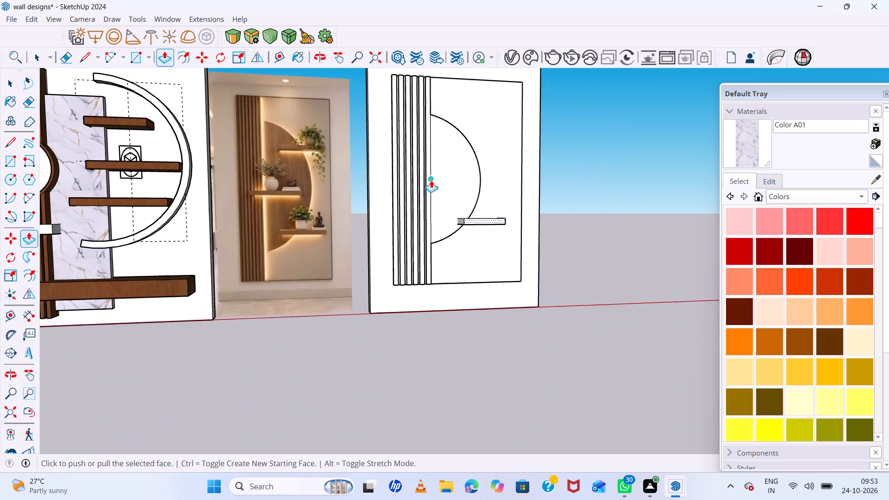
scroll(431, 180, down, 1)
middle_drag(474, 203, 438, 231)
scroll(394, 187, up, 5)
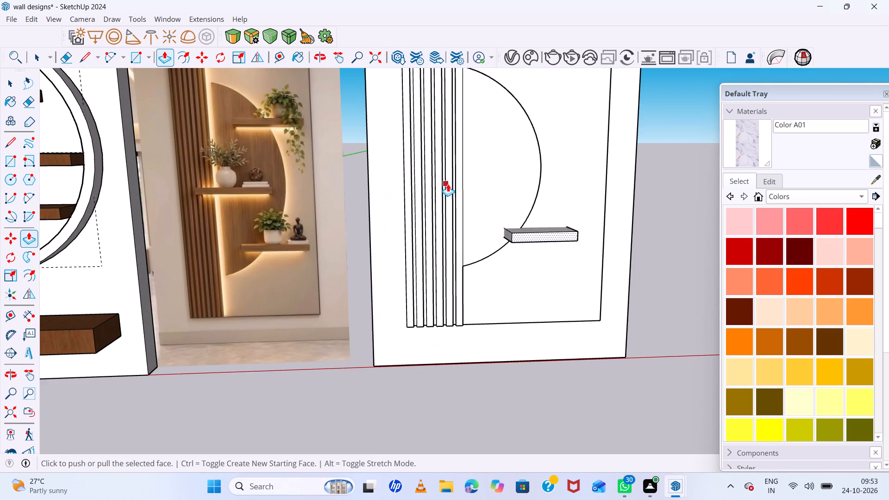
scroll(448, 184, up, 6)
scroll(513, 190, up, 5)
scroll(513, 190, down, 2)
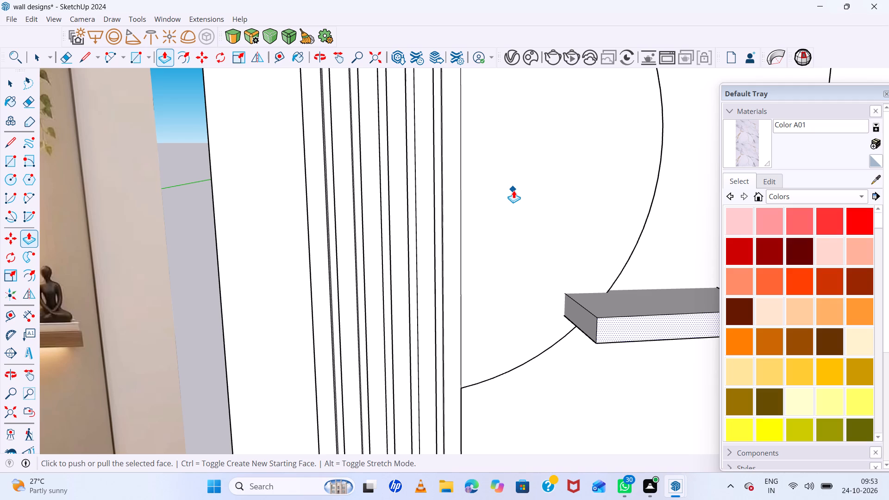
Undo the lowest shelf's depth changes, move, extrusion and rectangle until the shelf is removed from the panel.
scroll(513, 190, down, 4)
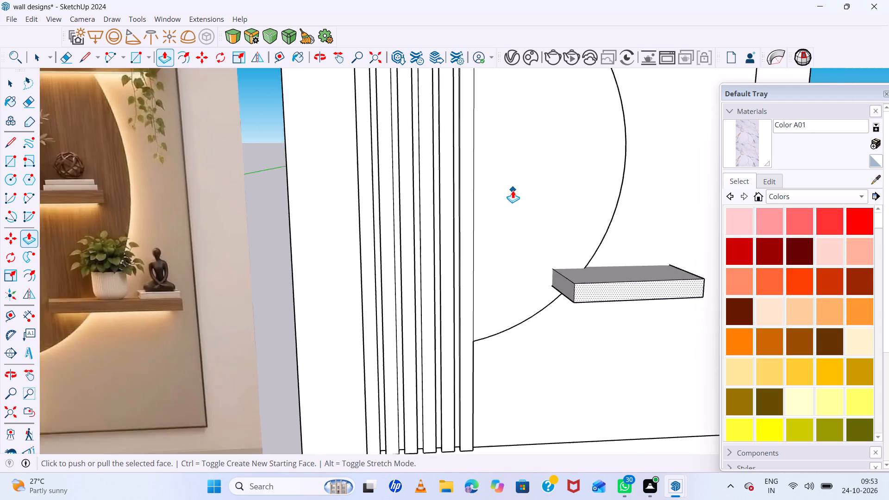
scroll(513, 190, down, 7)
middle_drag(513, 192, 494, 194)
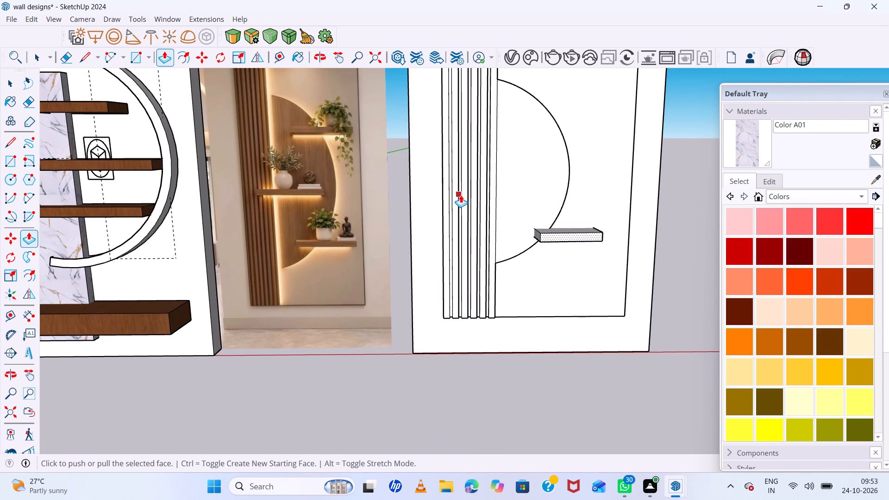
key(r)
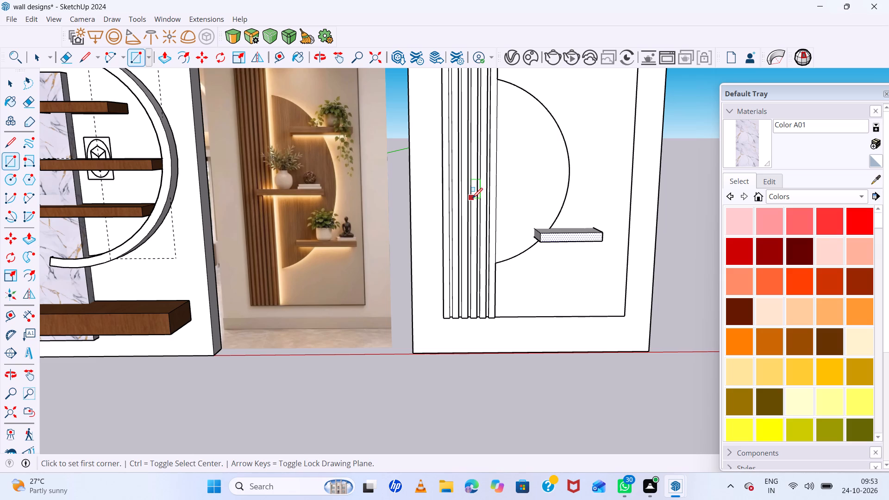
scroll(473, 201, up, 2)
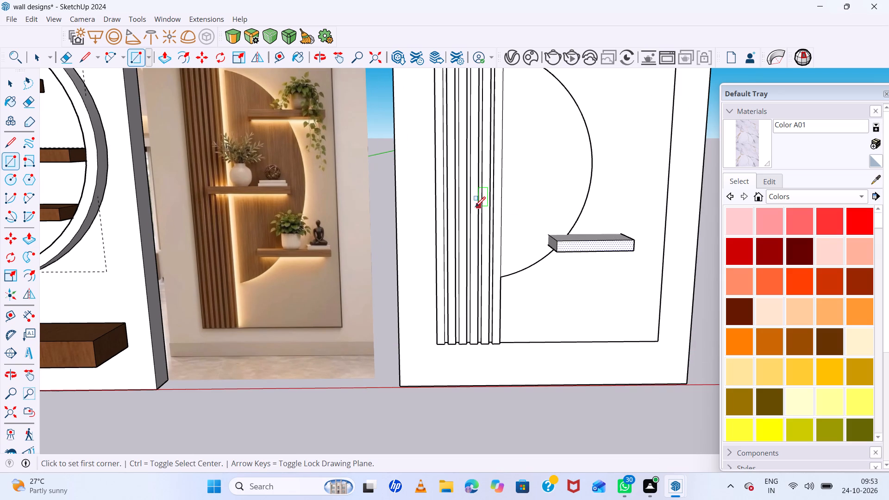
scroll(493, 212, down, 3)
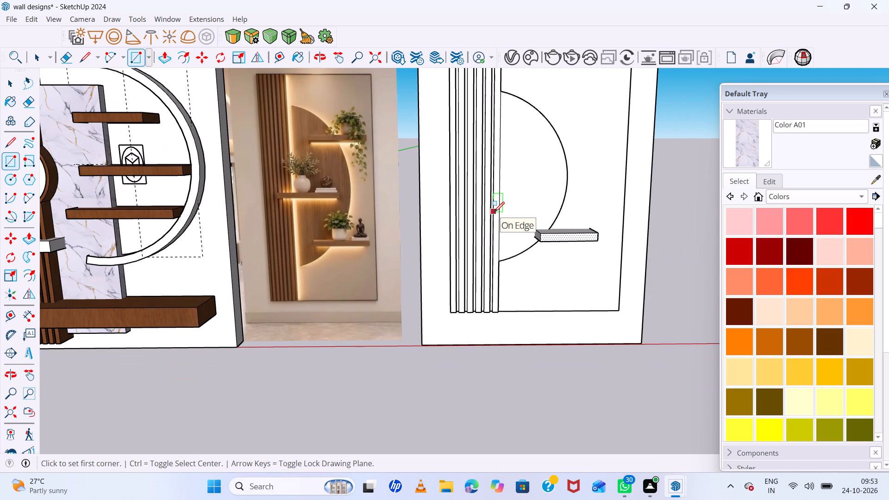
key(ctrl+z)
key(ctrl+z)
key(ctrl+z)
key(ctrl+z)
key(ctrl+z)
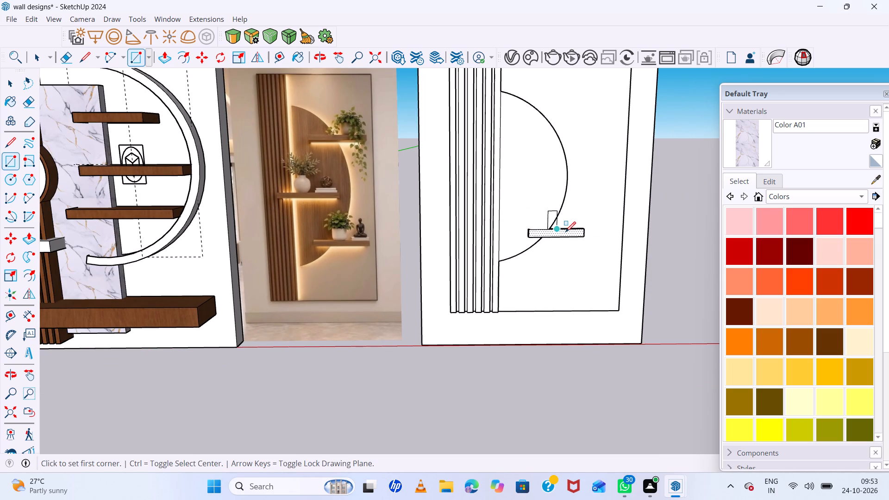
key(ctrl+z)
key(ctrl+z)
key(ctrl+z)
Select all the connected geometry of the slatted semicircle panel and make it a group.
key(space)
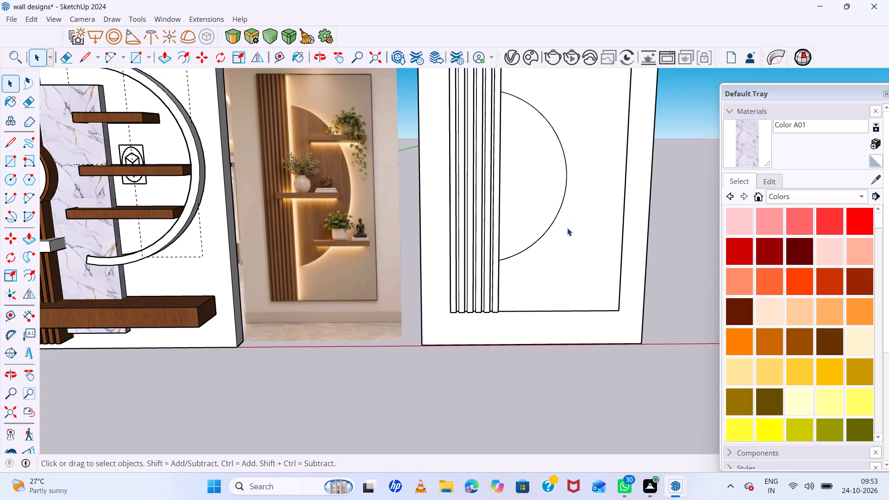
triple_click(568, 229)
click(568, 229)
right_click(566, 229)
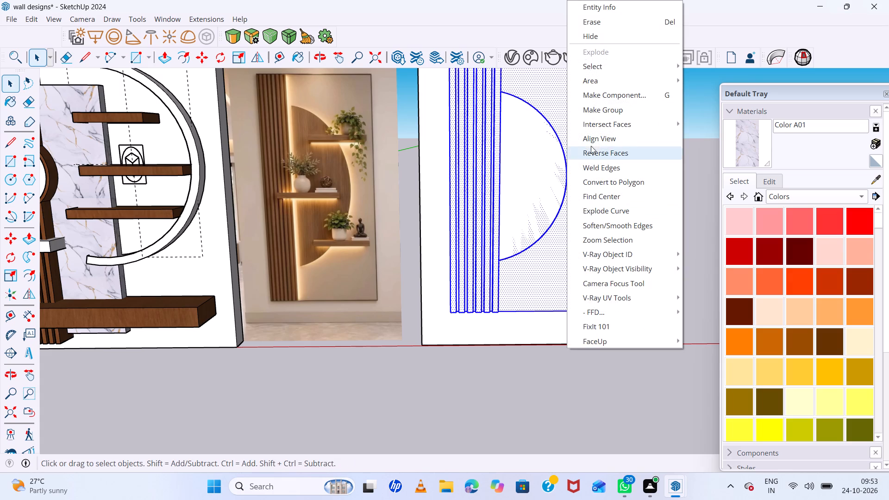
click(597, 109)
scroll(520, 288, down, 7)
click(629, 242)
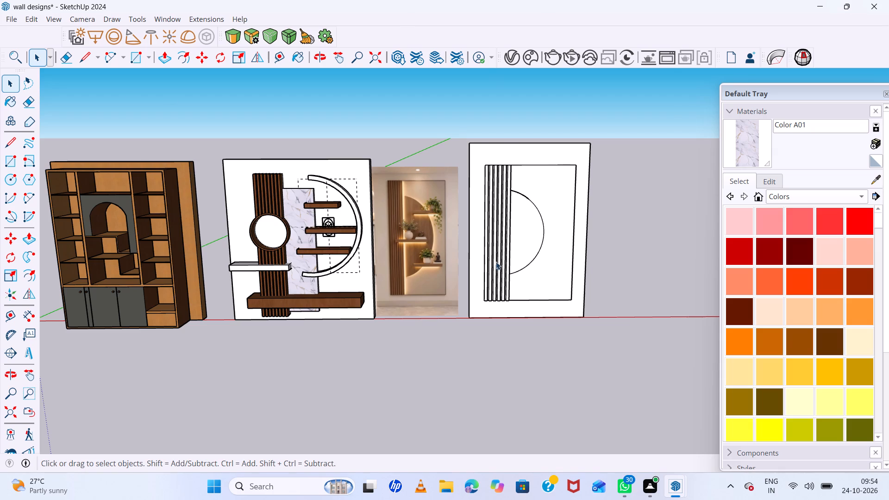
Examine the grouped panel's slats and semicircle from the front, side and above, alongside the reference image.
scroll(496, 258, up, 6)
scroll(473, 219, down, 7)
scroll(520, 209, up, 7)
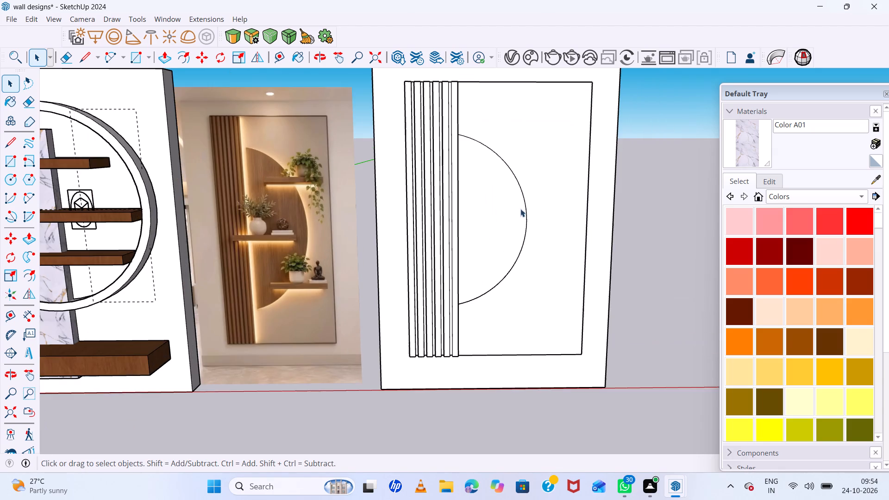
middle_drag(457, 194, 480, 380)
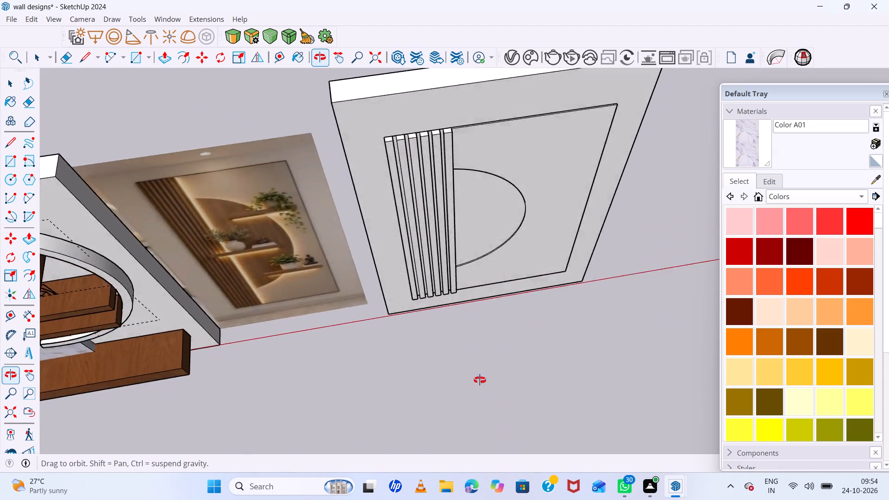
middle_drag(480, 380, 381, 178)
middle_click(381, 178)
scroll(523, 310, up, 5)
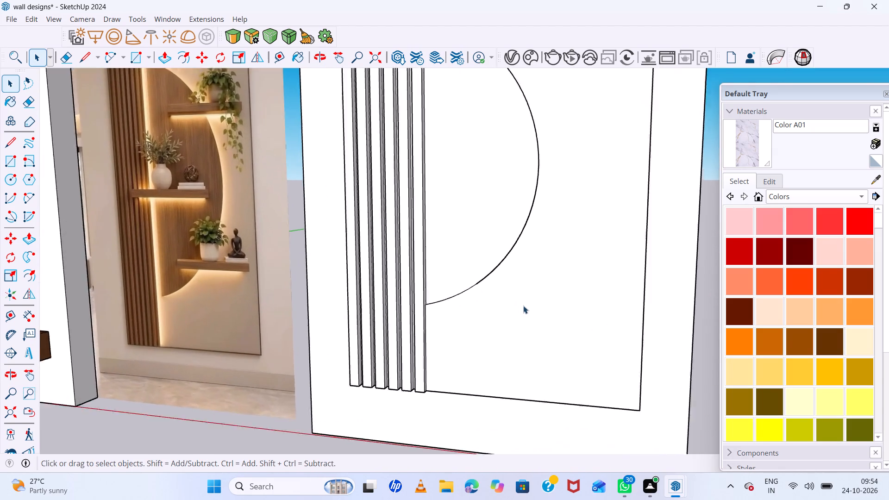
scroll(523, 306, up, 2)
scroll(466, 268, up, 7)
middle_drag(491, 276, 222, 274)
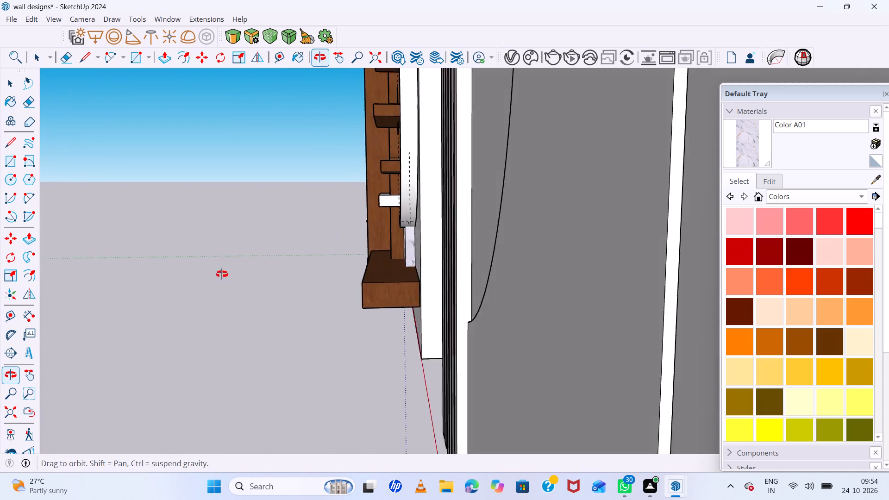
middle_drag(222, 274, 513, 277)
scroll(420, 243, down, 12)
middle_drag(428, 286, 421, 311)
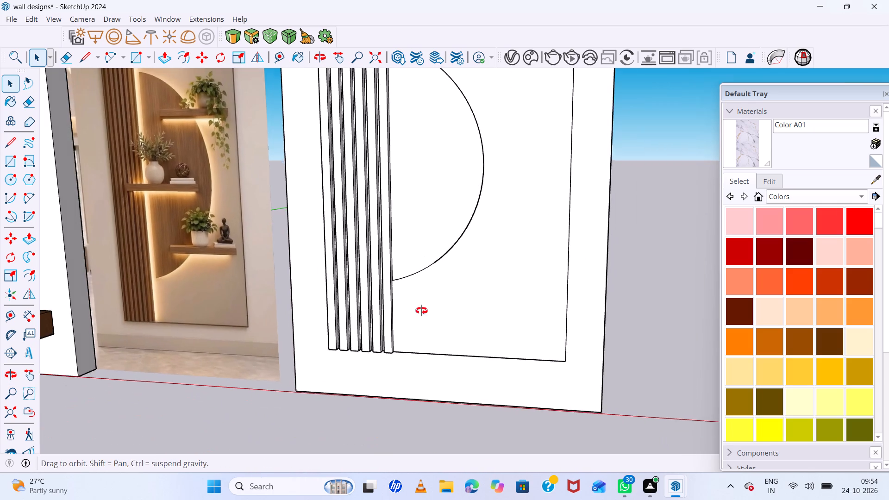
middle_drag(421, 311, 369, 475)
middle_click(369, 475)
scroll(471, 250, up, 1)
middle_drag(476, 242, 458, 331)
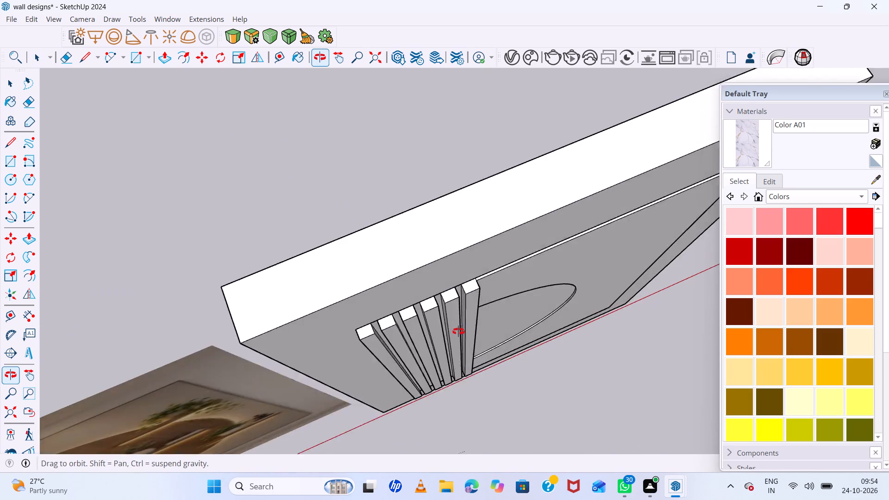
middle_drag(458, 331, 465, 300)
scroll(416, 252, down, 16)
scroll(463, 266, up, 1)
scroll(463, 266, down, 6)
middle_drag(471, 284, 454, 265)
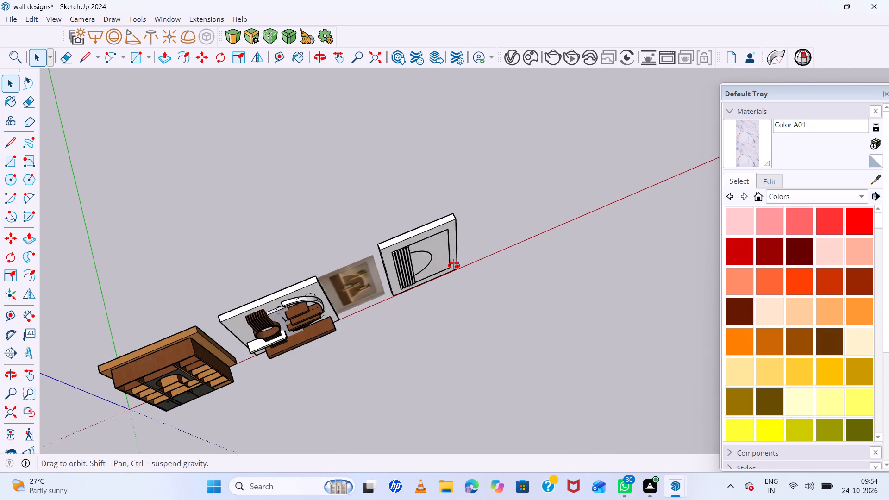
middle_drag(454, 265, 337, 128)
scroll(437, 255, up, 8)
middle_drag(452, 311, 428, 226)
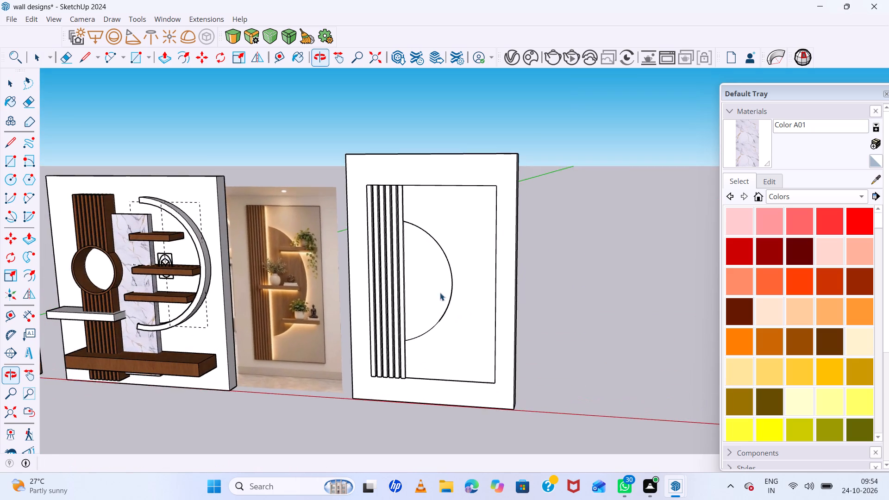
Inside the panel group, Push/Pull the raised semicircle face back flush with the surrounding panel surface.
scroll(441, 312, up, 6)
scroll(363, 222, down, 7)
scroll(420, 336, up, 6)
scroll(360, 257, up, 2)
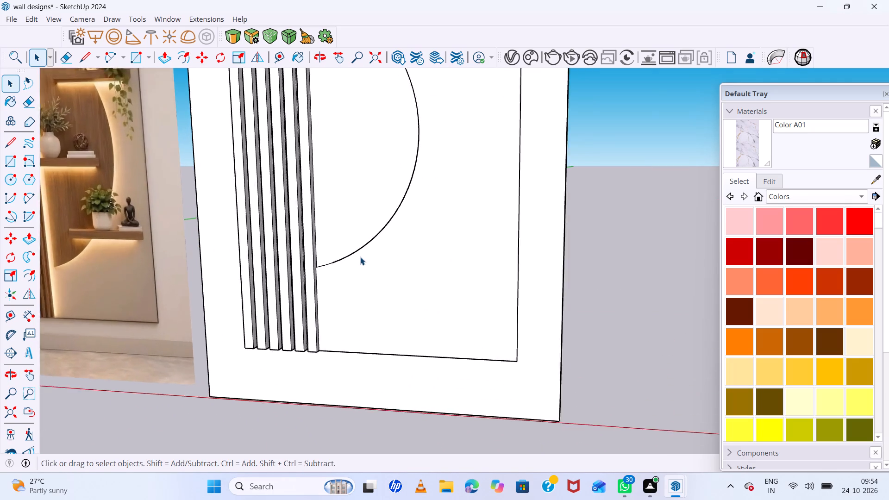
scroll(360, 257, up, 11)
middle_drag(304, 238, 274, 375)
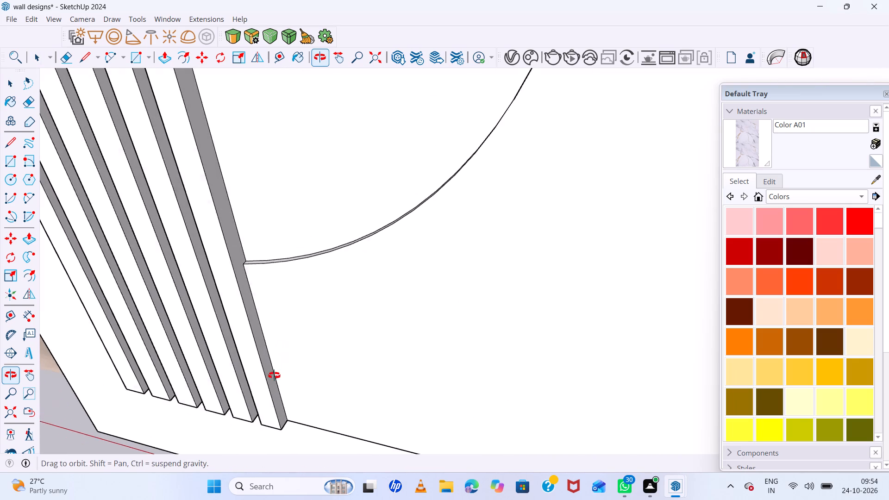
middle_drag(274, 375, 274, 376)
click(357, 171)
double_click(357, 171)
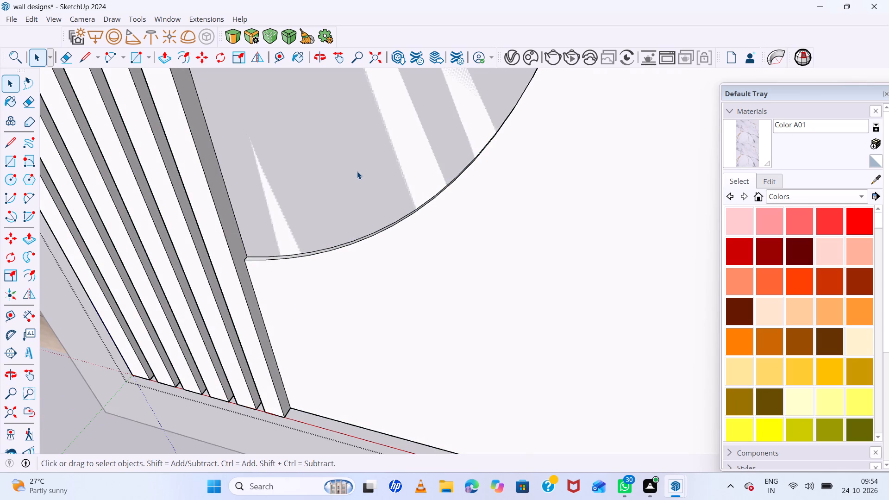
click(357, 171)
key(p)
click(362, 171)
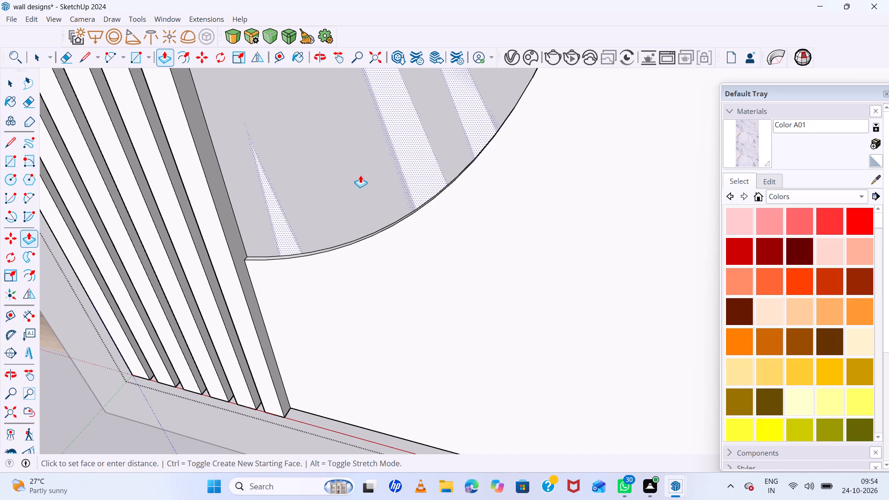
click(431, 206)
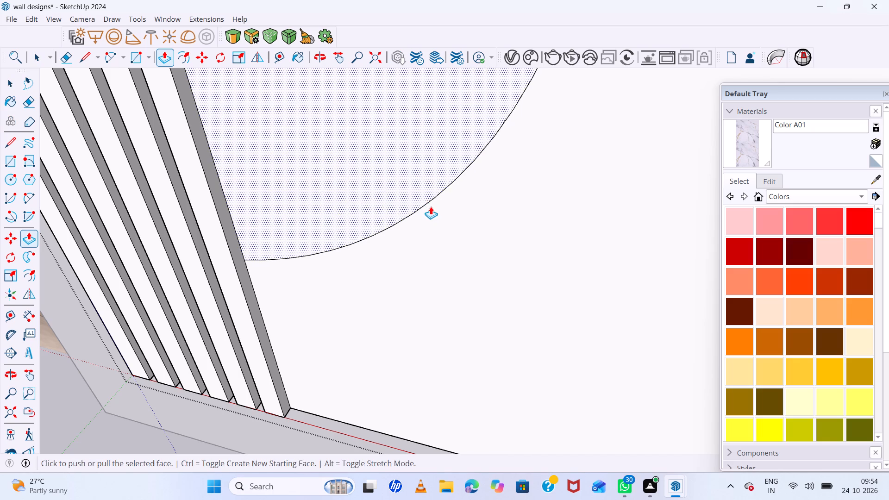
scroll(369, 197, down, 20)
key(space)
click(526, 197)
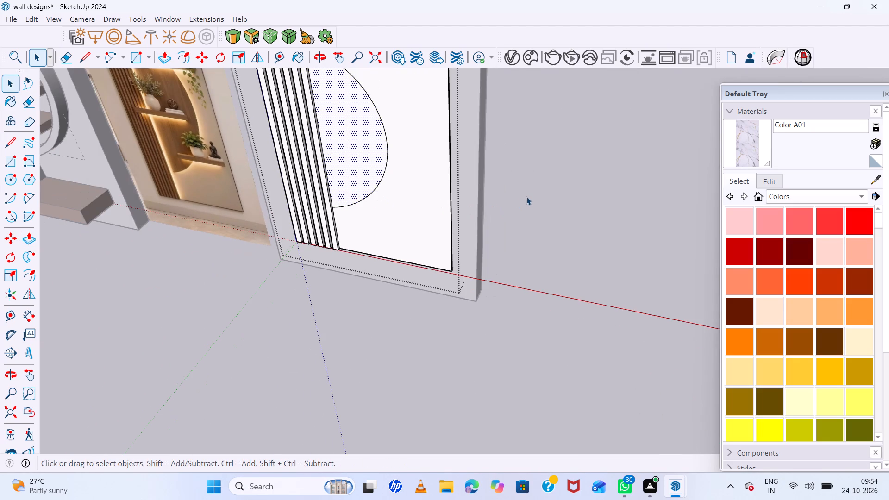
Draw a thin horizontal rectangle for the lowest shelf, starting on the semicircle's lower arc and extending away from the slats.
scroll(378, 214, up, 7)
scroll(361, 207, down, 7)
middle_drag(394, 241, 432, 180)
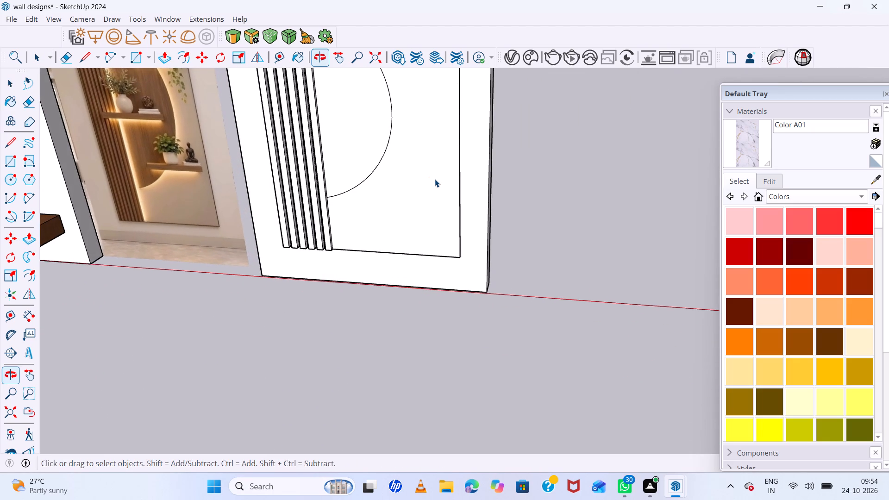
scroll(435, 179, down, 13)
middle_drag(424, 188, 430, 137)
scroll(424, 198, up, 19)
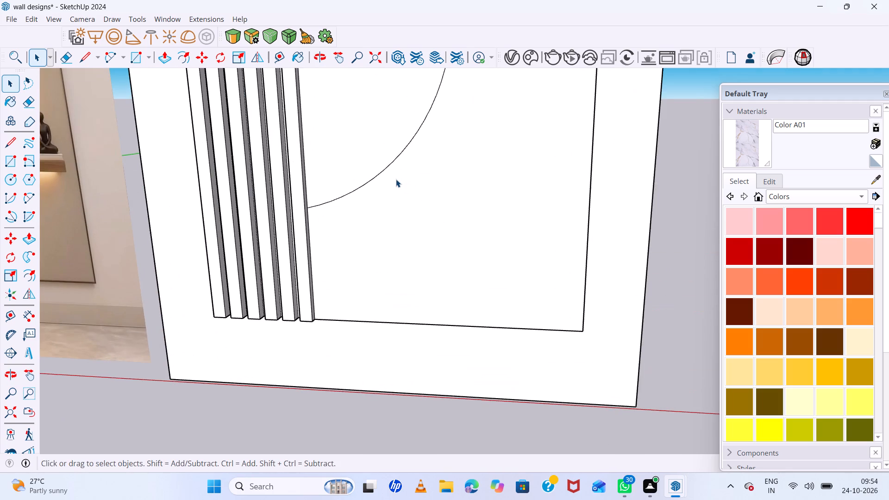
key(r)
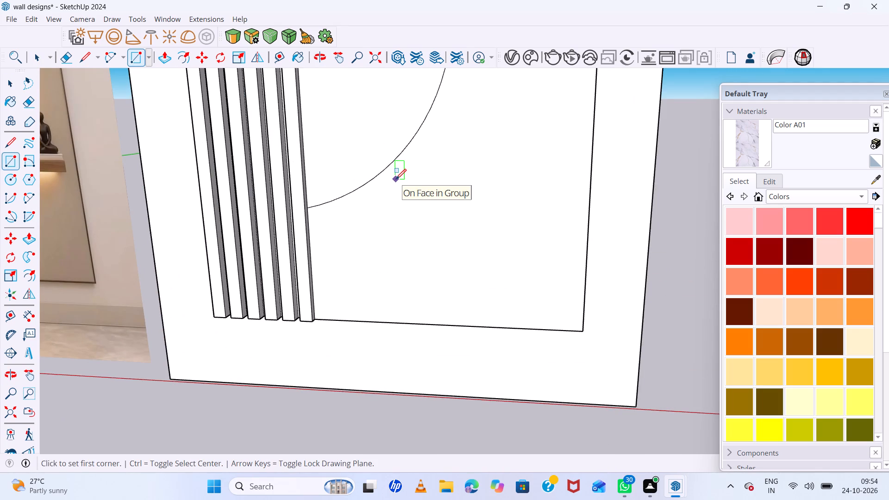
scroll(396, 179, down, 1)
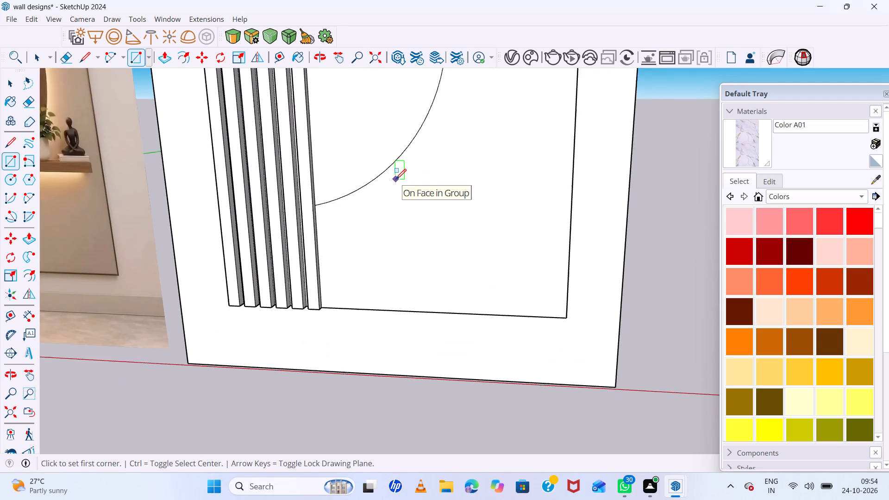
scroll(396, 179, down, 10)
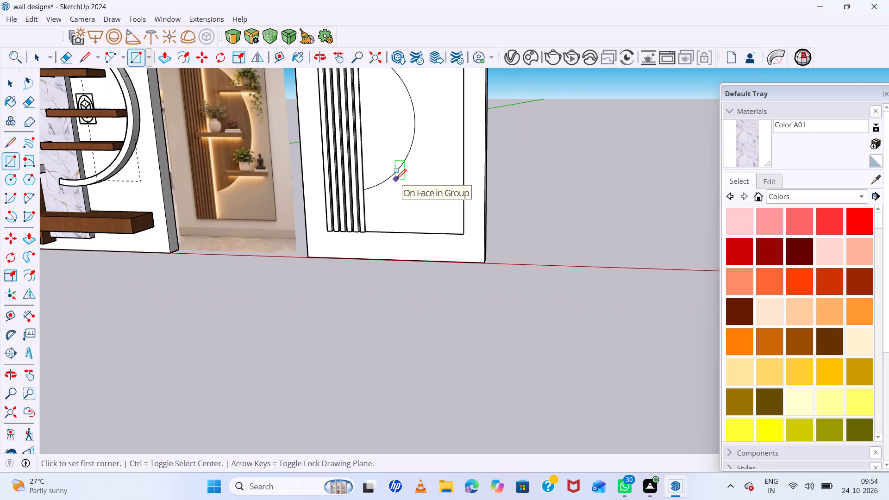
scroll(396, 179, down, 6)
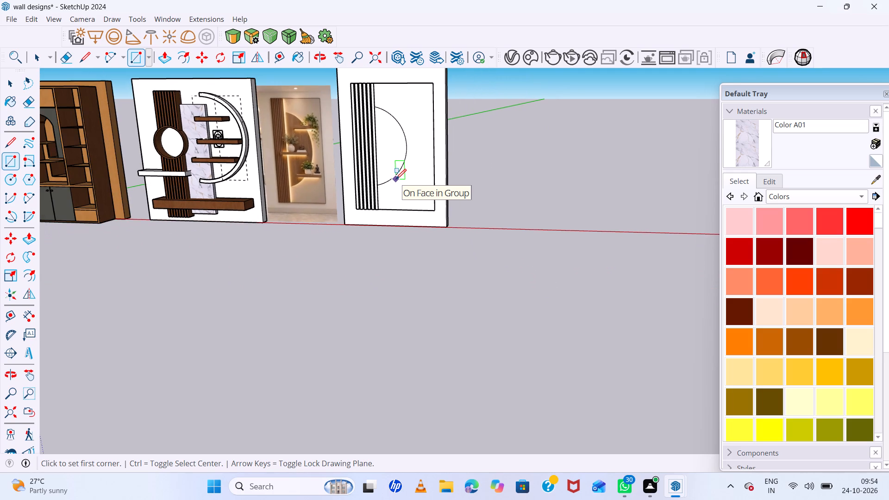
scroll(396, 179, up, 7)
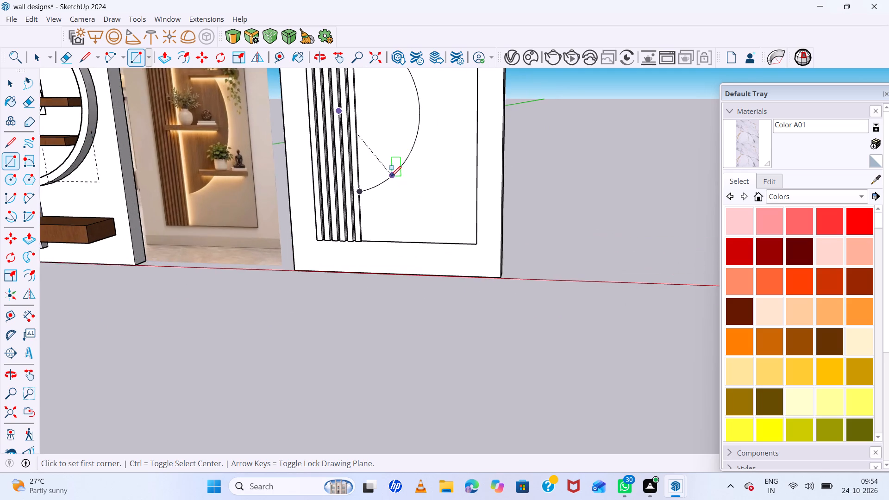
scroll(391, 176, up, 5)
click(384, 166)
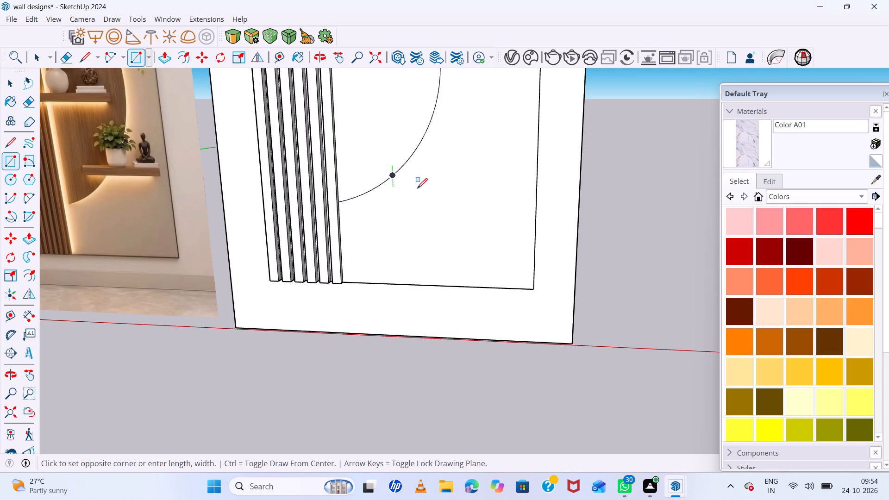
click(483, 189)
Move the shelf rectangle sideways toward the slats so it overlaps the lower part of the semicircle.
scroll(359, 172, up, 6)
scroll(414, 187, up, 4)
middle_drag(454, 202, 506, 212)
key(space)
click(462, 170)
key(m)
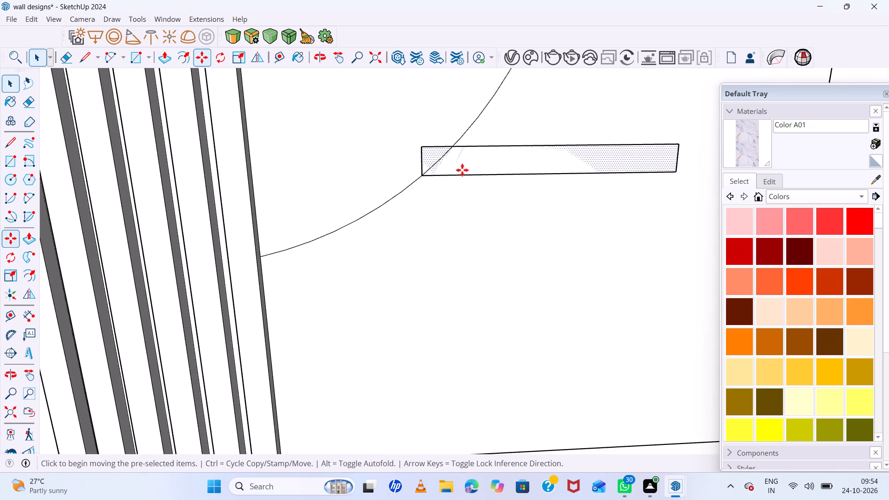
double_click(419, 148)
click(349, 145)
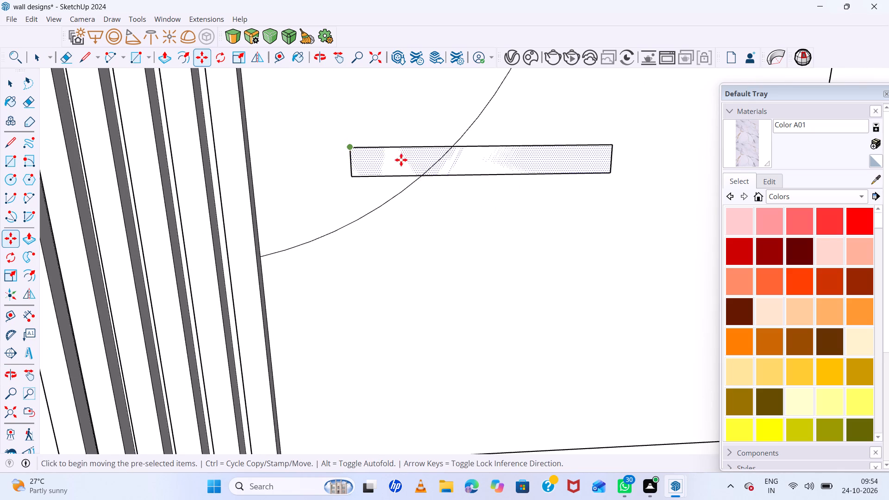
Push/Pull the lowest shelf's rectangle outward from the panel to form a solid projecting shelf.
scroll(421, 165, up, 5)
key(space)
double_click(418, 155)
key(p)
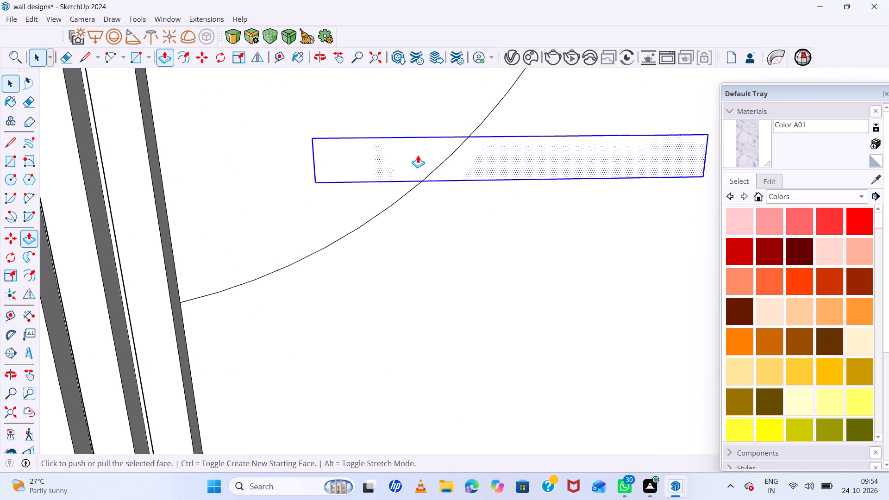
click(418, 155)
scroll(431, 175, down, 14)
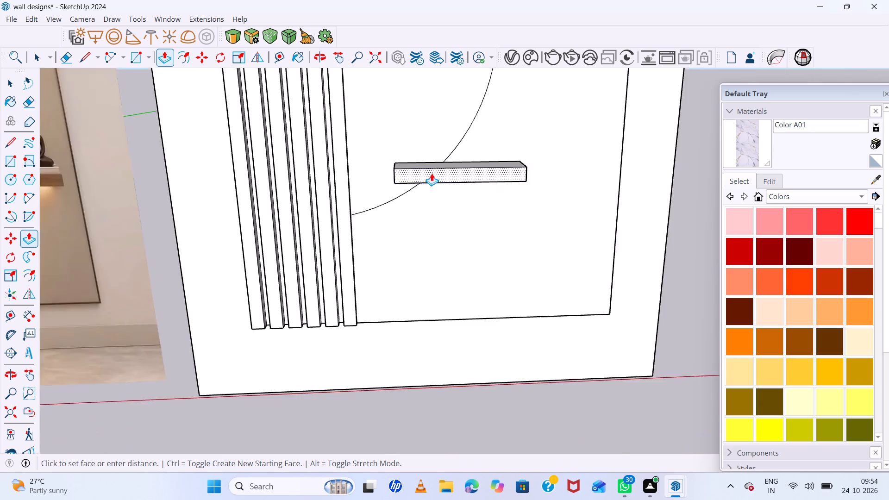
scroll(432, 173, down, 6)
double_click(433, 181)
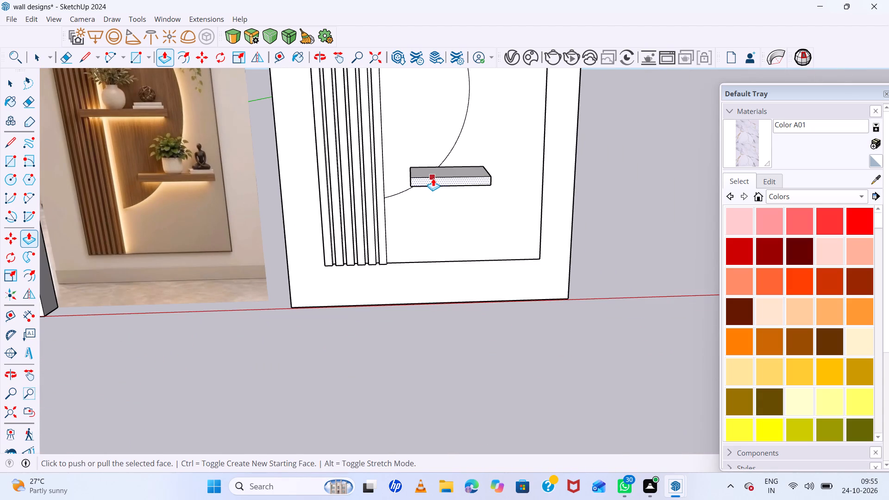
Push/Pull the lowest shelf's front face back toward the panel to make the shelf slightly shallower.
scroll(433, 177, up, 6)
scroll(423, 170, down, 14)
middle_drag(464, 208, 466, 127)
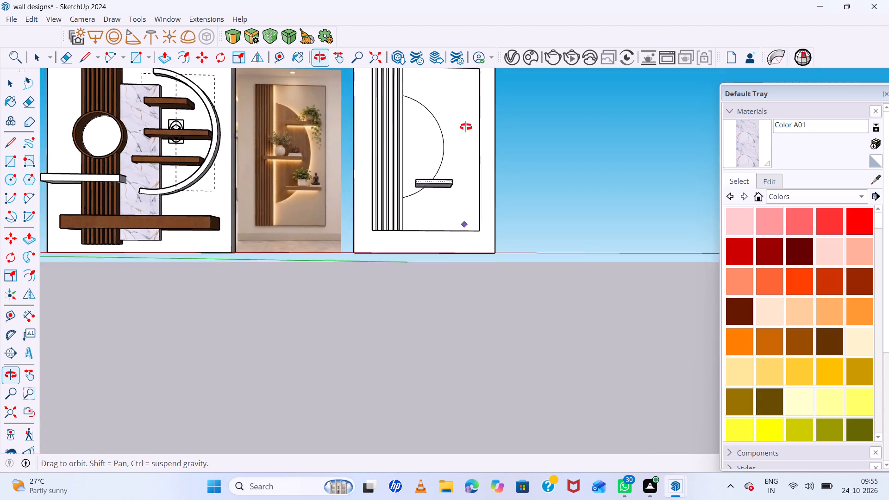
middle_drag(466, 127, 466, 124)
scroll(451, 167, up, 6)
middle_drag(390, 193, 584, 234)
scroll(476, 221, up, 5)
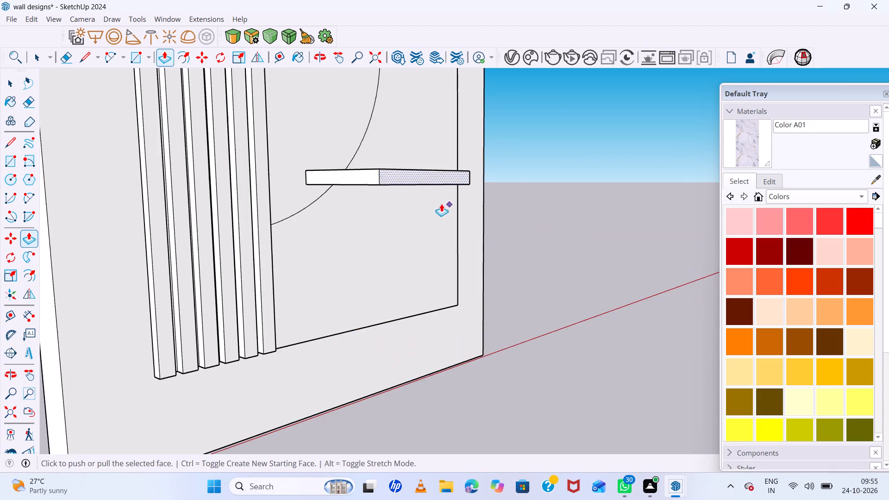
middle_drag(440, 204, 442, 237)
key(space)
click(388, 194)
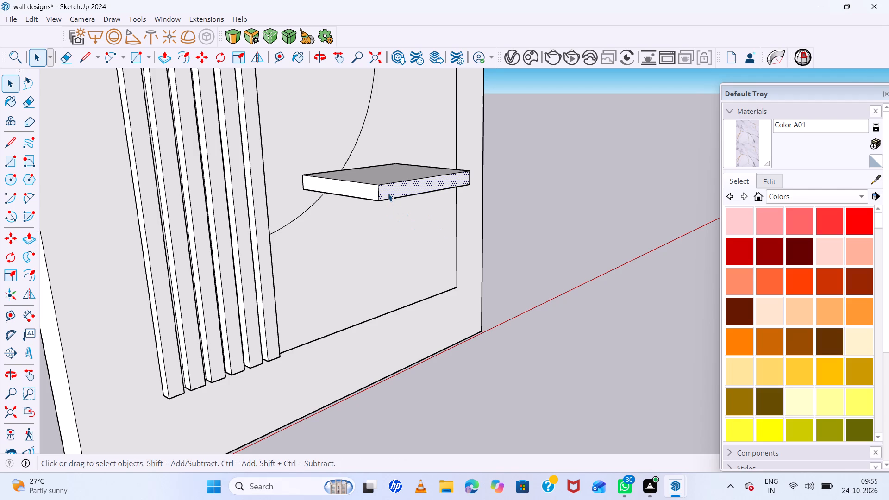
key(p)
double_click(388, 194)
click(488, 205)
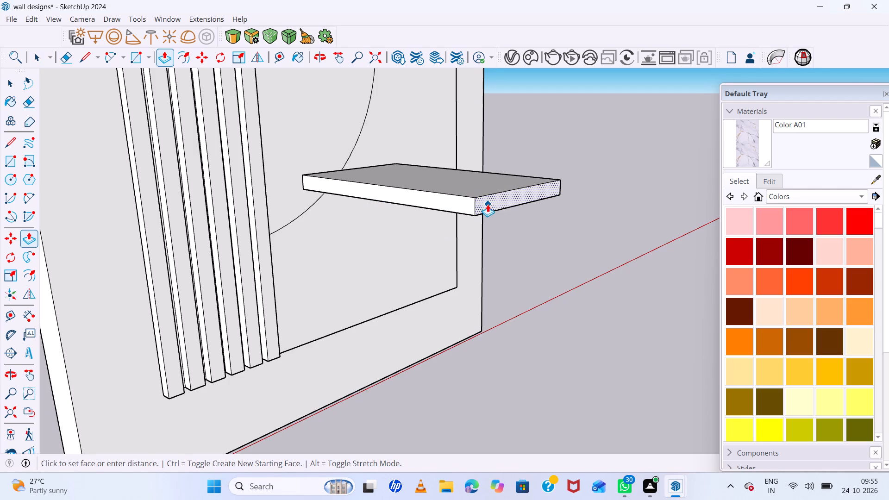
click(358, 187)
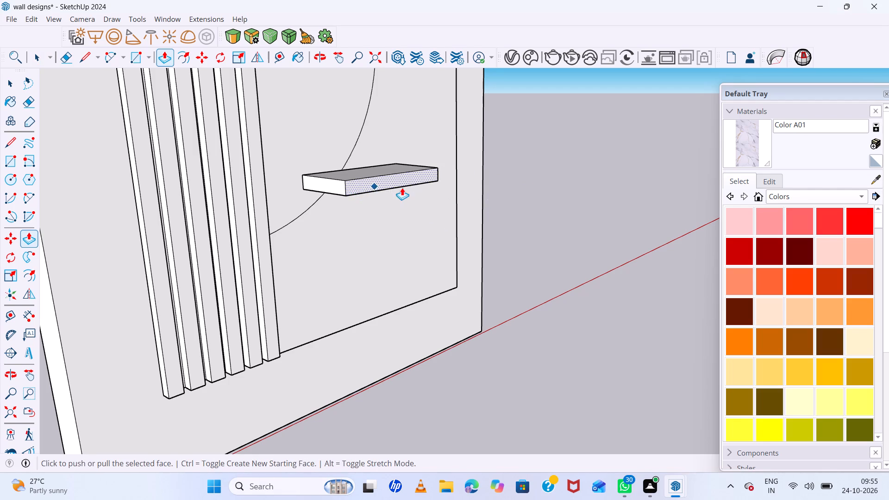
Copy the whole lowest shelf upward and across the slats to make the middle shelf, as in the reference image.
scroll(404, 188, down, 5)
middle_drag(434, 206, 431, 189)
key(space)
scroll(377, 191, up, 5)
triple_click(374, 184)
double_click(374, 184)
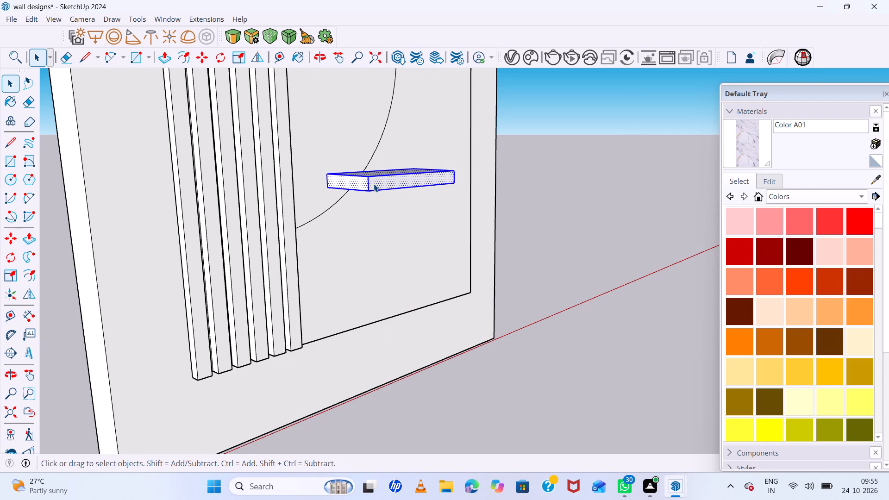
key(m)
scroll(332, 194, up, 6)
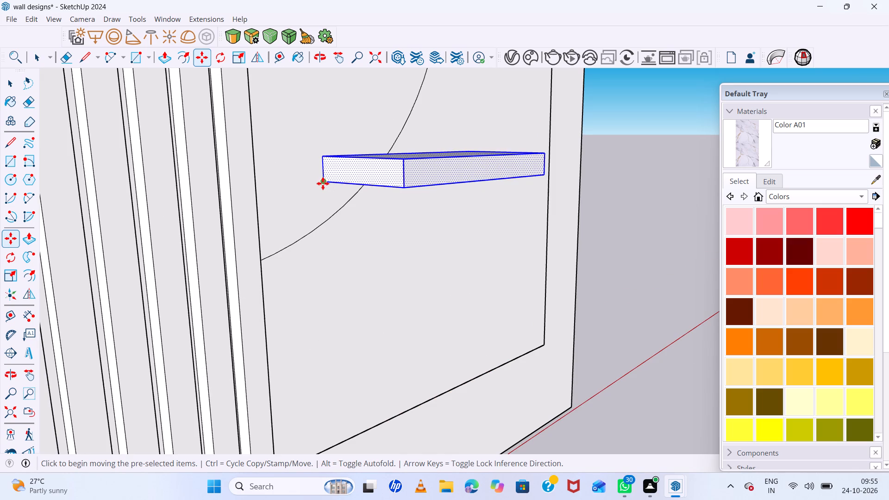
double_click(325, 182)
scroll(428, 217, down, 7)
scroll(384, 234, down, 6)
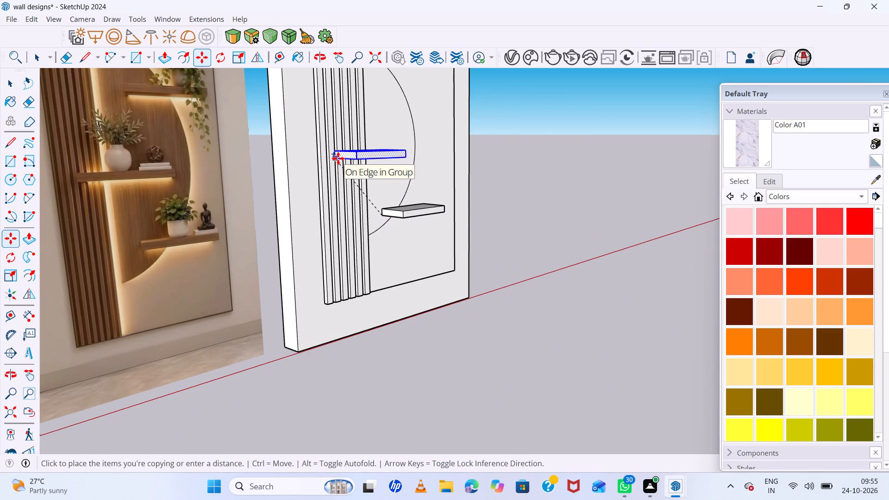
double_click(338, 158)
Copy the middle shelf up and away from the slats onto the semicircle's upper arc as the top shelf.
scroll(374, 182, up, 6)
scroll(375, 182, down, 14)
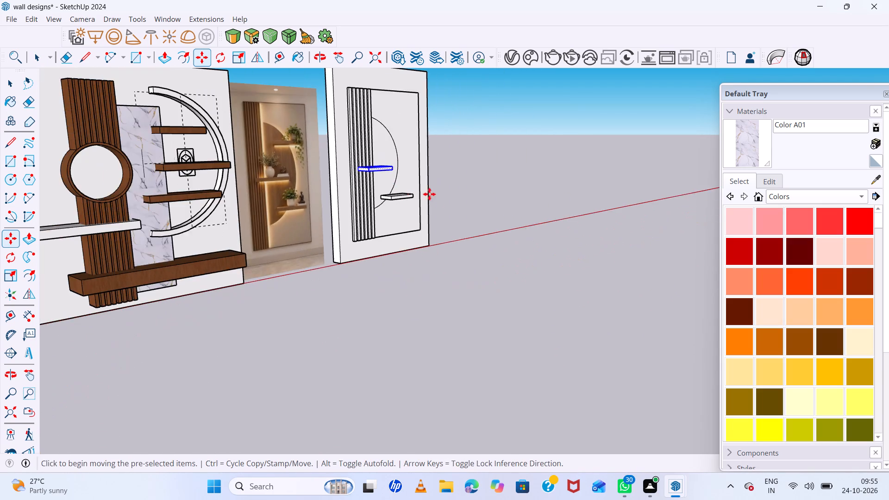
middle_drag(407, 194, 251, 210)
scroll(467, 162, up, 12)
middle_drag(515, 162, 344, 186)
scroll(343, 184, up, 6)
scroll(465, 156, down, 6)
middle_drag(481, 159, 476, 248)
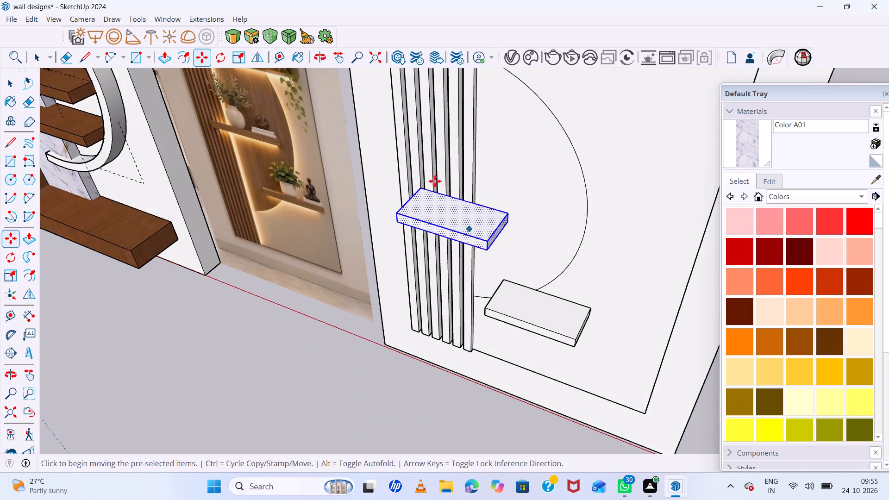
scroll(427, 174, up, 6)
click(418, 202)
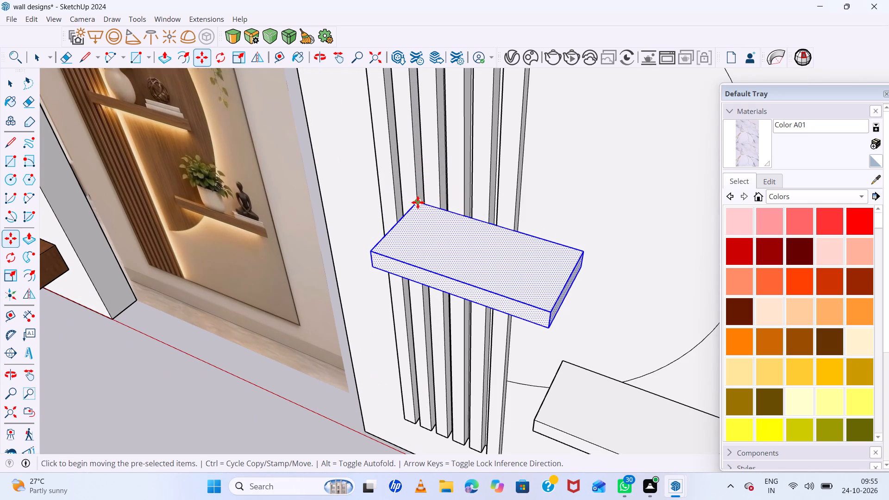
scroll(485, 193, down, 13)
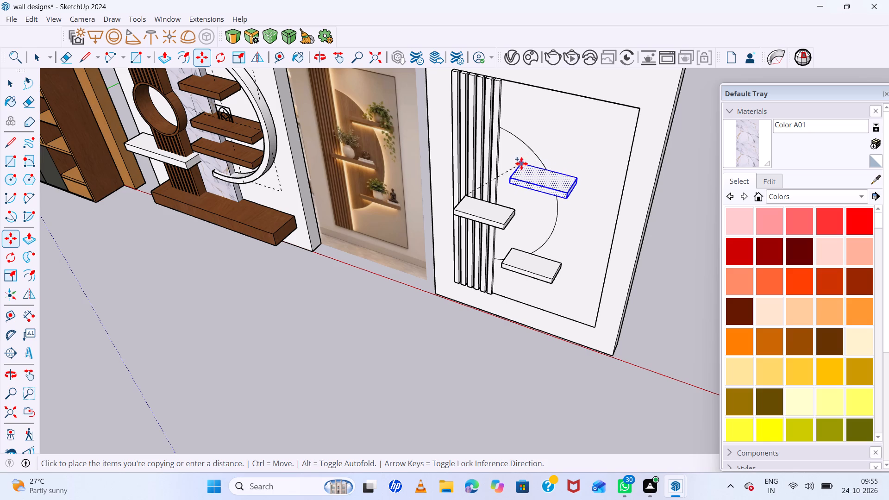
click(520, 166)
Compare the placement of the three shelves on the semicircle panel with the reference image.
scroll(526, 200, up, 5)
middle_drag(543, 229, 616, 90)
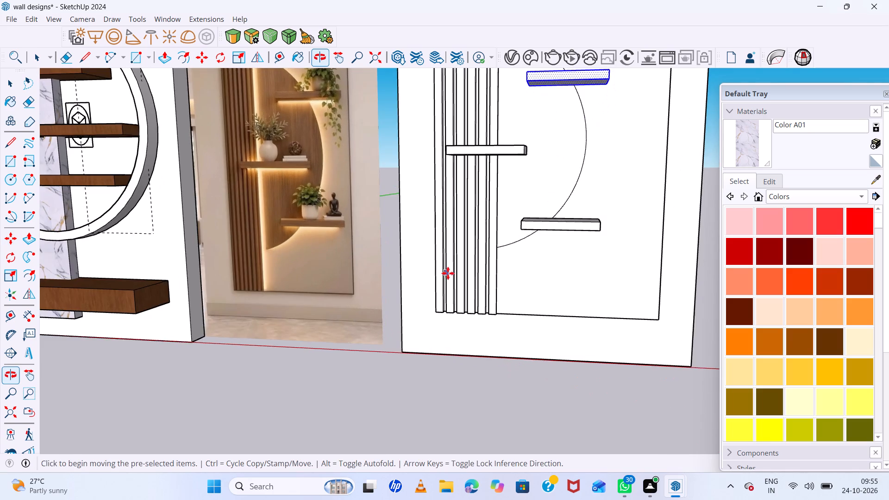
scroll(448, 270, down, 8)
scroll(532, 216, down, 6)
scroll(534, 215, up, 12)
middle_drag(507, 213, 500, 212)
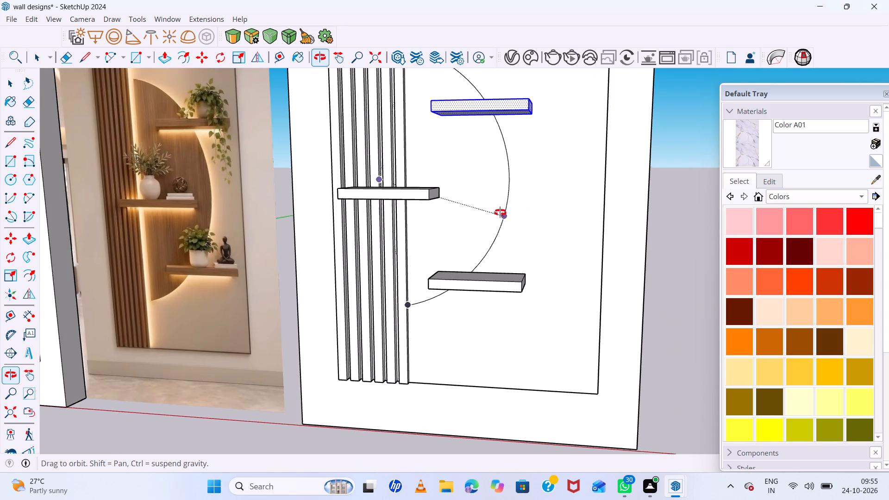
middle_drag(500, 212, 486, 212)
key(space)
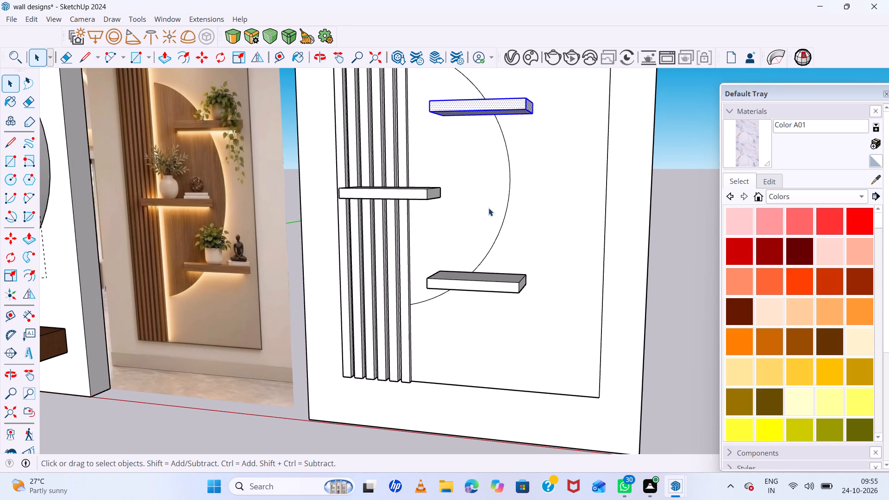
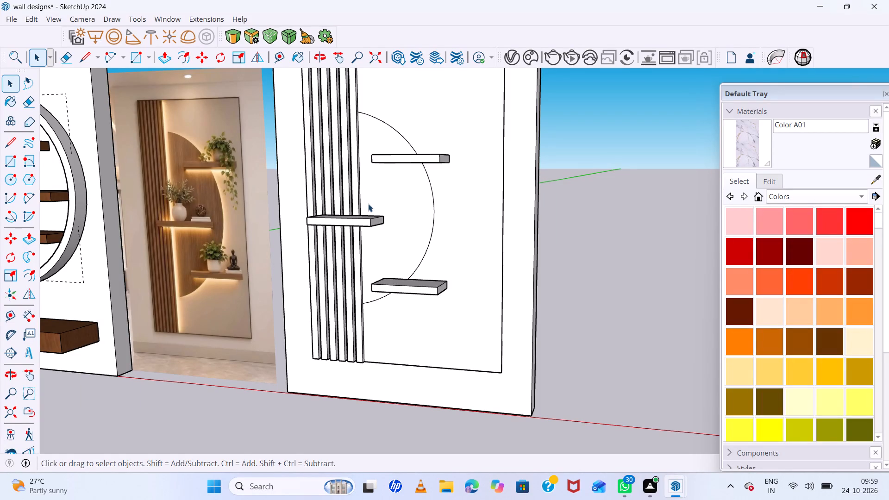
Push/Pull the inner end face of the middle shelf outward so the shelf extends farther toward the arc.
scroll(368, 204, up, 1)
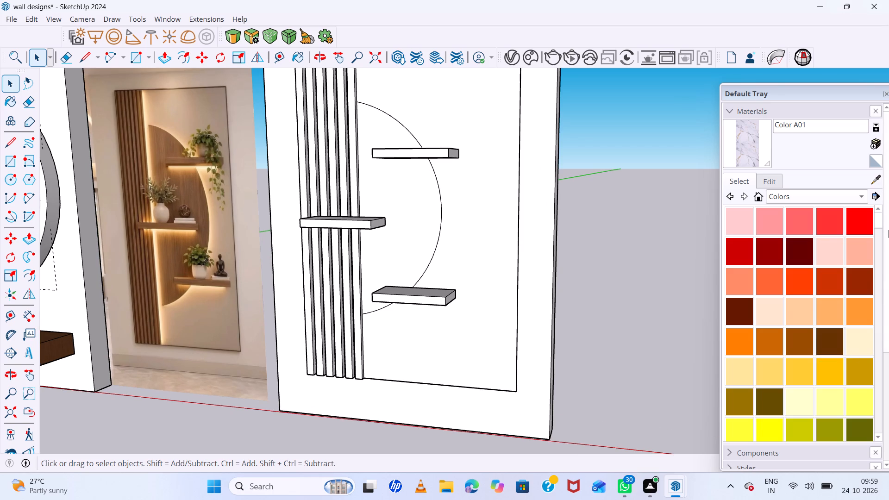
scroll(506, 62, down, 3)
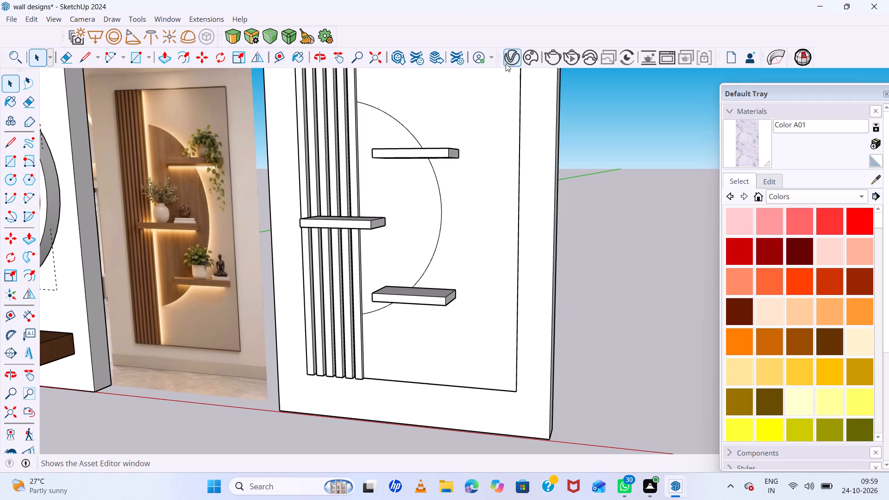
scroll(506, 63, down, 5)
scroll(279, 277, down, 15)
middle_drag(315, 274, 484, 181)
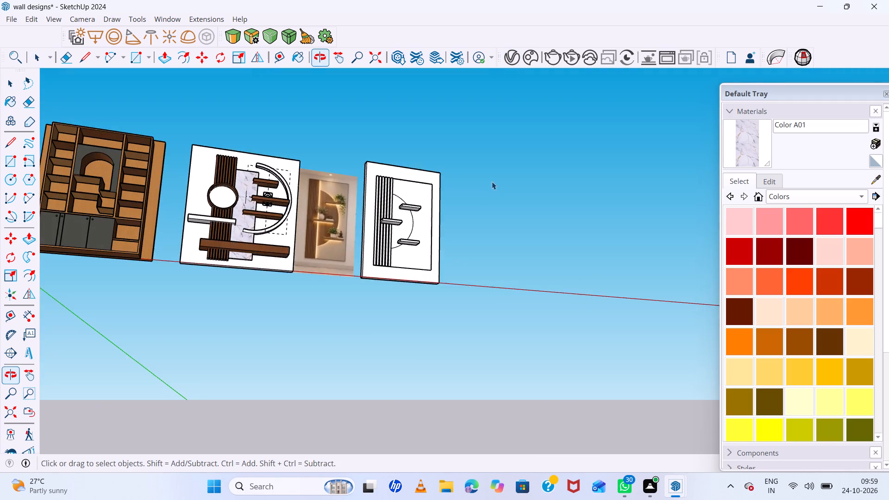
scroll(474, 221, up, 8)
scroll(497, 204, down, 8)
scroll(324, 225, up, 6)
scroll(505, 228, up, 6)
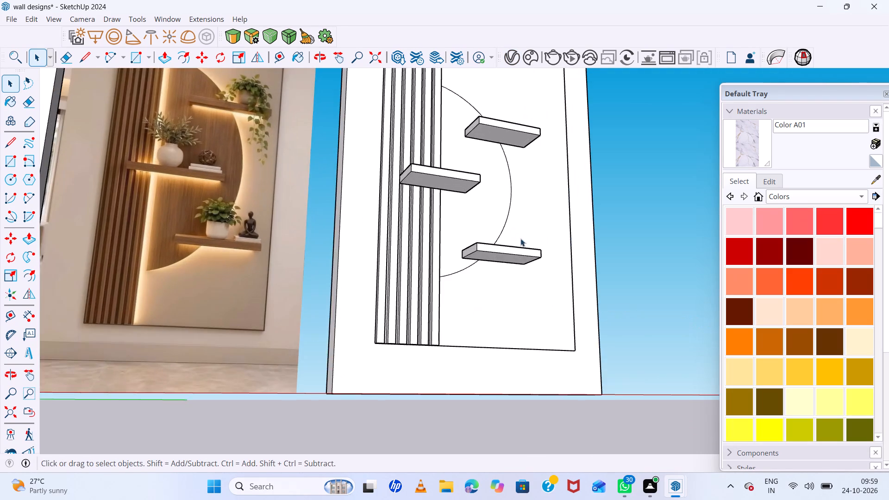
middle_drag(518, 241, 311, 366)
middle_click(309, 366)
scroll(501, 196, up, 8)
double_click(400, 191)
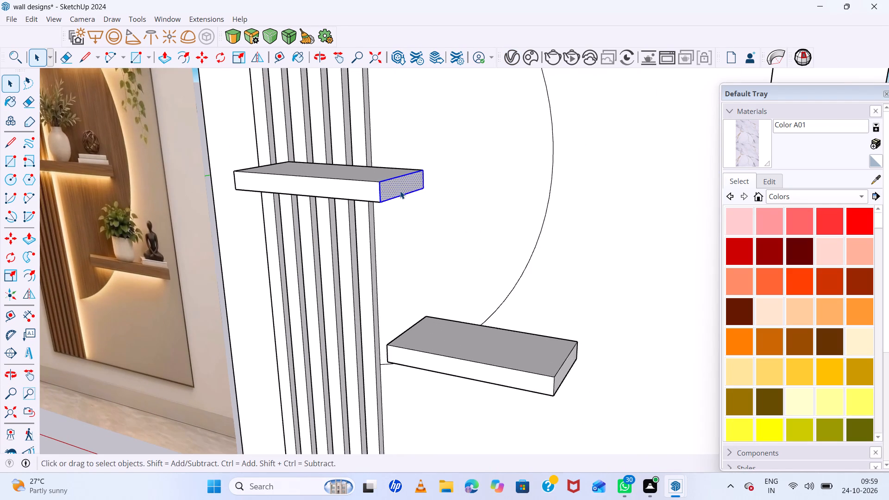
key(p)
click(400, 190)
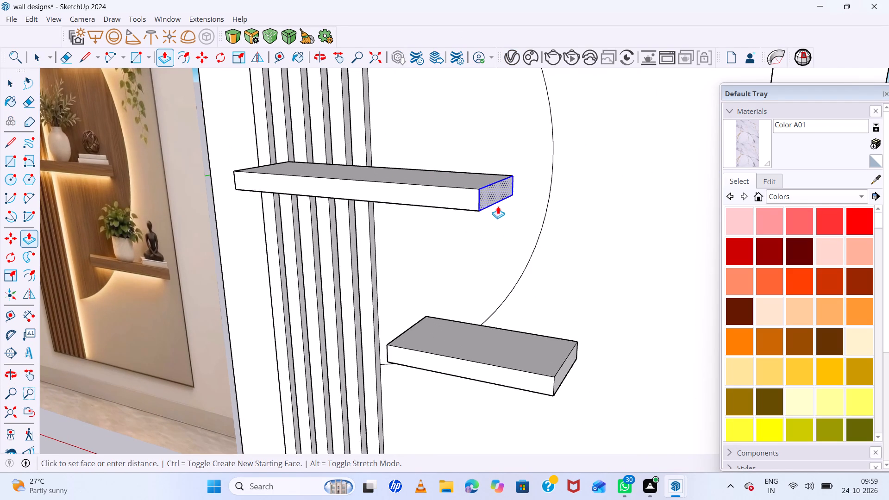
click(465, 201)
Examine the shelves and slats of the new wall panel against the reference picture beside it.
scroll(462, 206, down, 15)
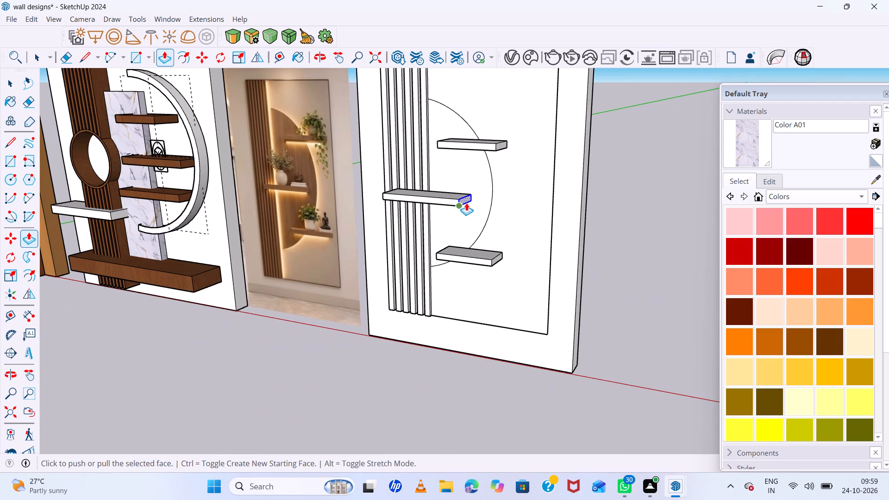
scroll(500, 135, up, 6)
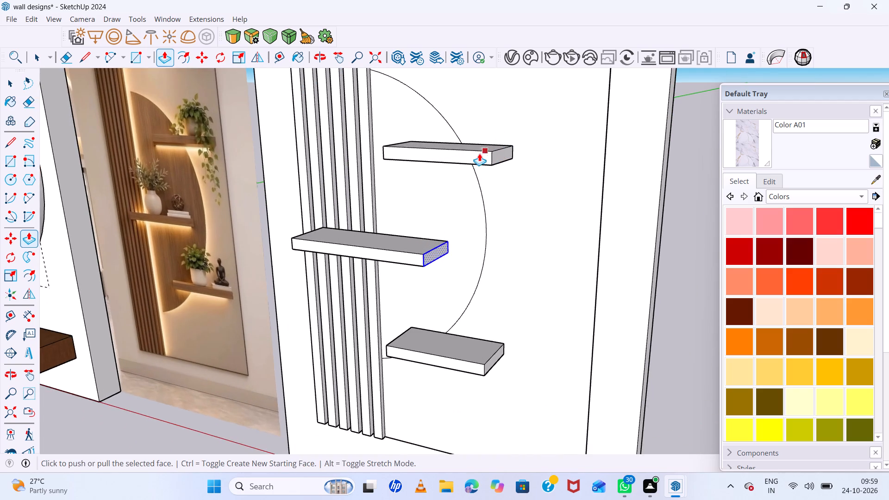
scroll(479, 153, up, 5)
scroll(478, 153, down, 15)
scroll(472, 175, up, 13)
scroll(472, 175, down, 17)
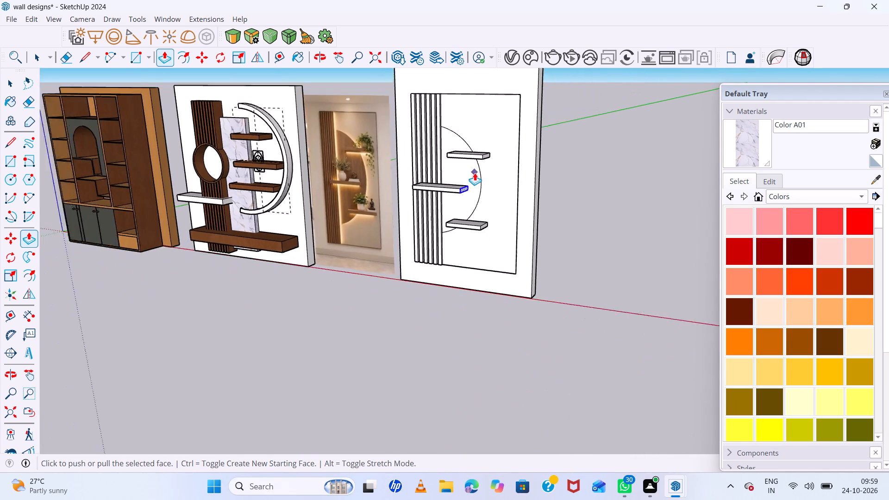
scroll(475, 173, down, 2)
scroll(478, 215, up, 6)
key(space)
double_click(596, 204)
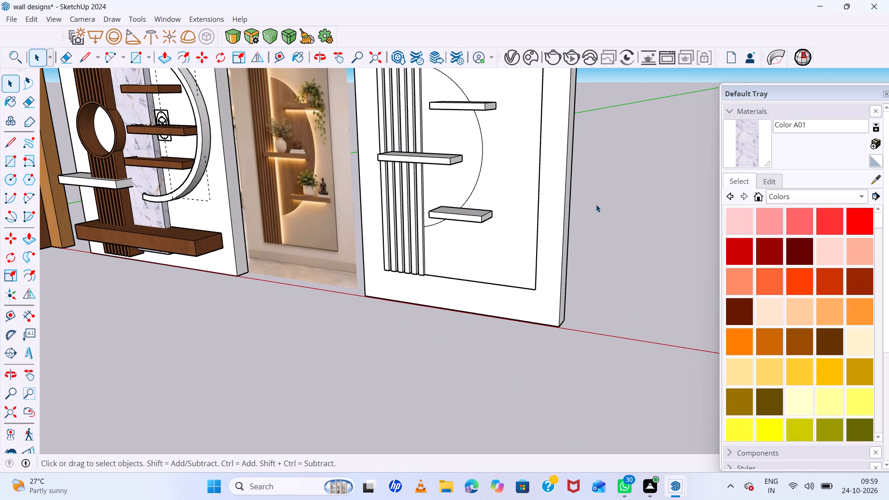
scroll(412, 178, down, 14)
scroll(338, 166, up, 6)
scroll(465, 197, up, 2)
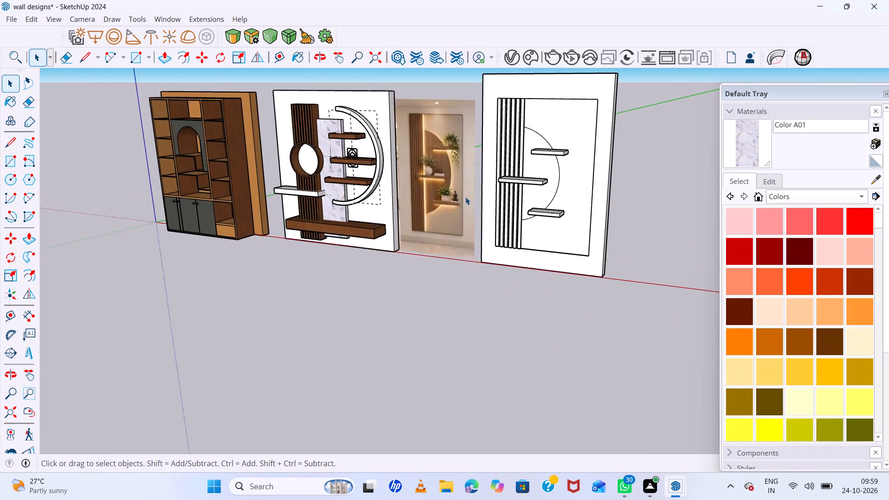
scroll(465, 197, up, 4)
scroll(405, 185, up, 6)
scroll(403, 183, down, 6)
scroll(398, 181, up, 3)
scroll(442, 191, down, 3)
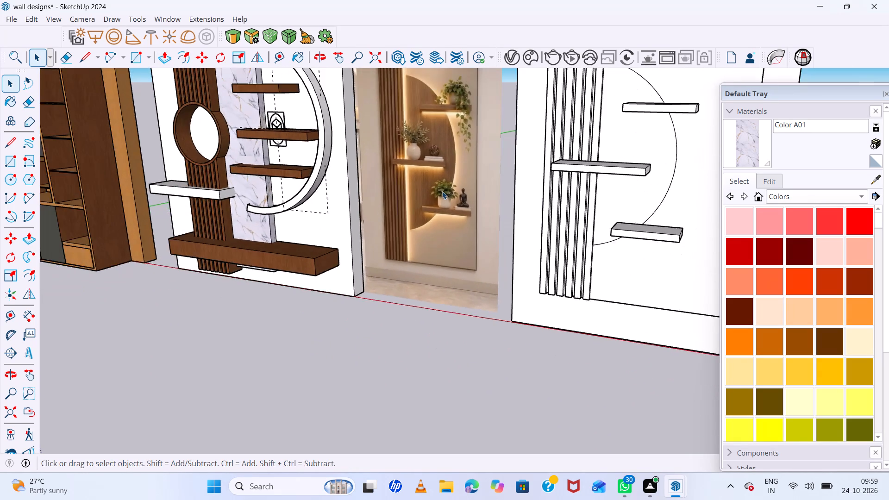
scroll(442, 191, down, 7)
Inside the slat group, offset the side face of the last slat next to the arc inward to make a narrow inner outline.
middle_drag(519, 225, 457, 233)
middle_click(457, 233)
scroll(517, 214, up, 8)
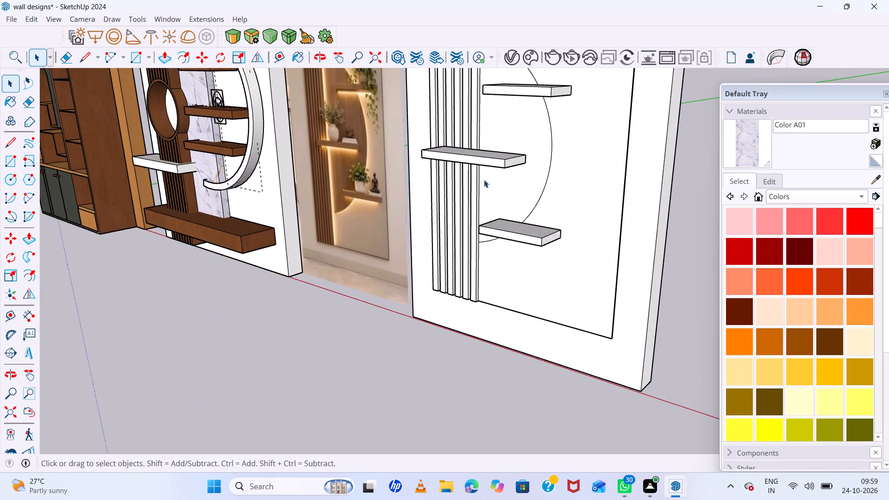
scroll(484, 180, up, 12)
click(477, 162)
scroll(473, 164, up, 7)
click(473, 164)
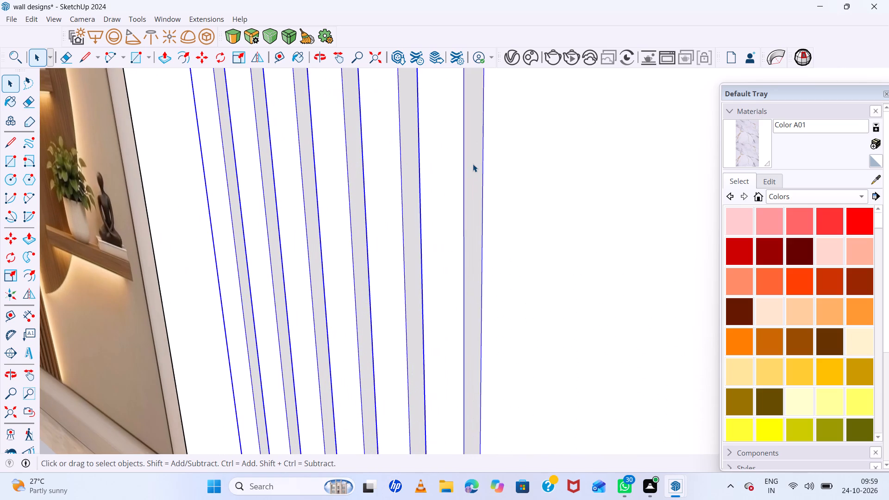
double_click(473, 164)
scroll(473, 164, up, 5)
click(473, 164)
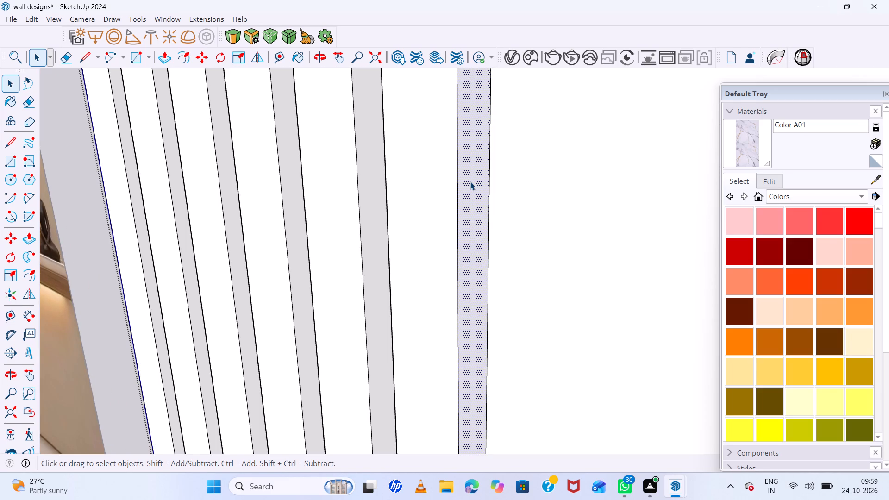
key(r)
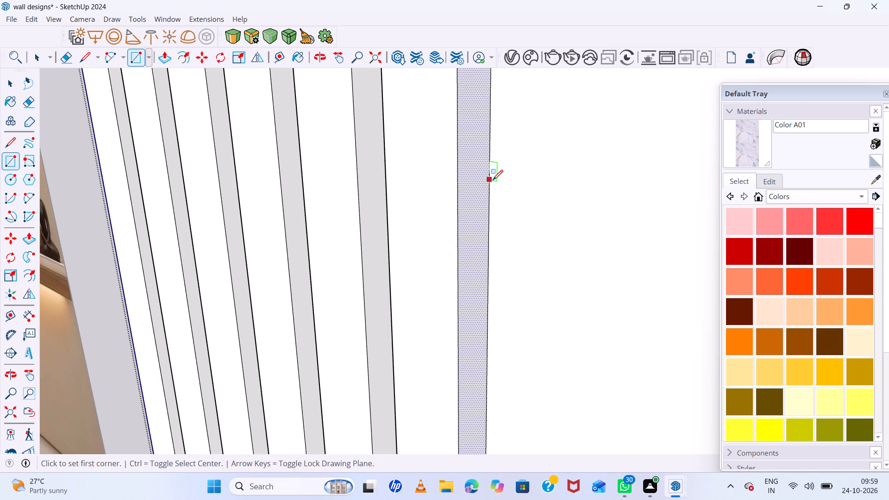
key(f)
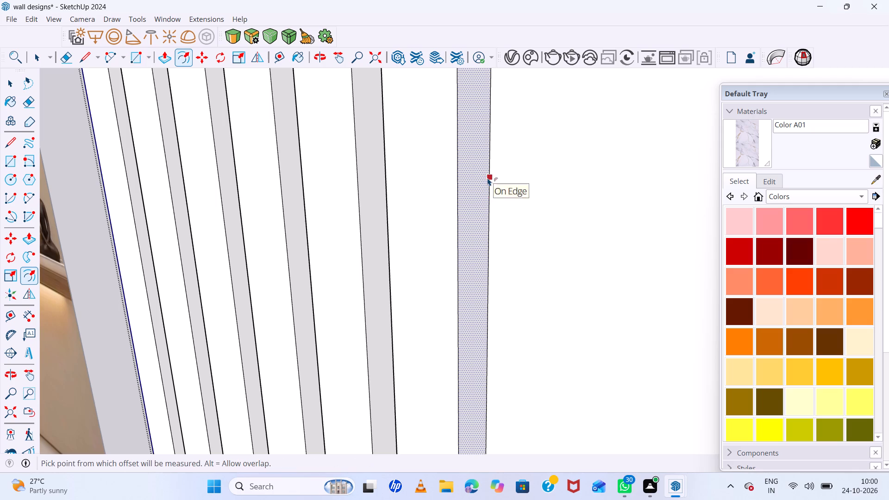
click(488, 178)
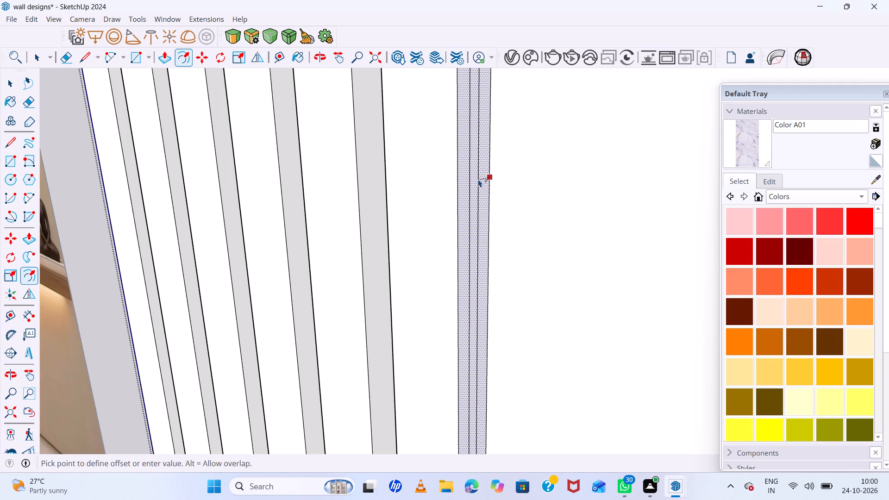
click(478, 179)
key(space)
Draw a vertical line from the offset outline's lower back corner down to the slat's bottom edge.
scroll(478, 179, up, 6)
scroll(463, 187, down, 20)
scroll(463, 187, down, 20)
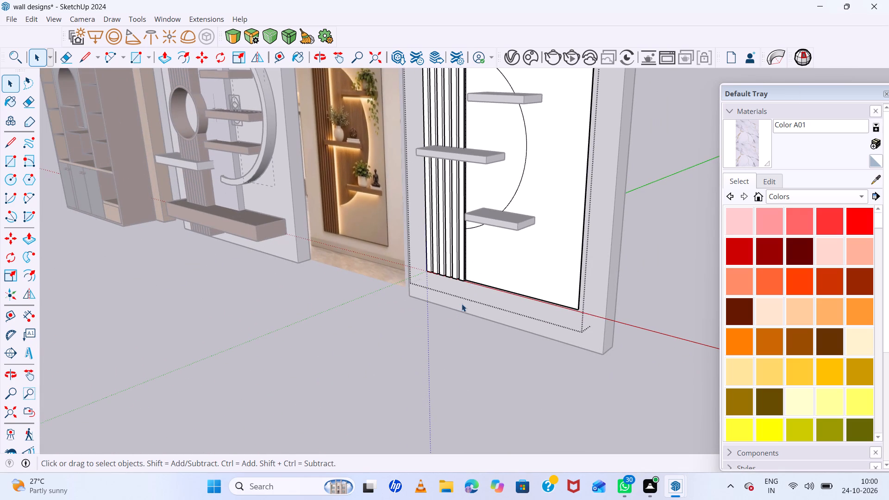
scroll(463, 292, up, 14)
scroll(471, 267, up, 16)
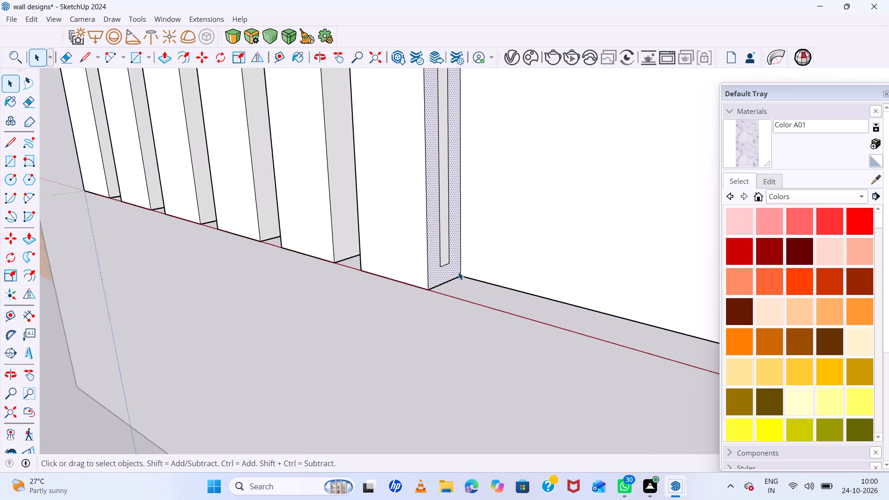
key(l)
scroll(443, 272, up, 6)
click(445, 250)
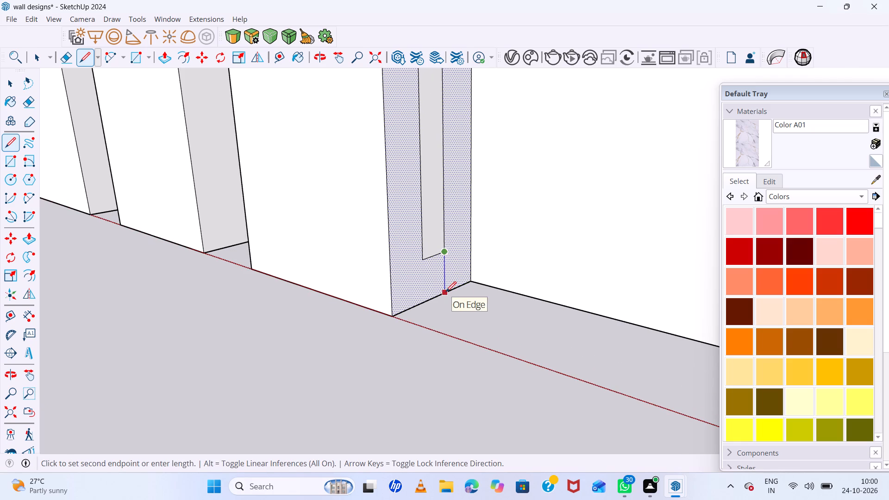
click(445, 293)
Draw a vertical line from the offset outline's upper back corner up to the slat's top edge.
scroll(443, 285, down, 14)
scroll(442, 283, down, 8)
scroll(442, 283, down, 20)
scroll(442, 283, down, 9)
scroll(450, 118, up, 5)
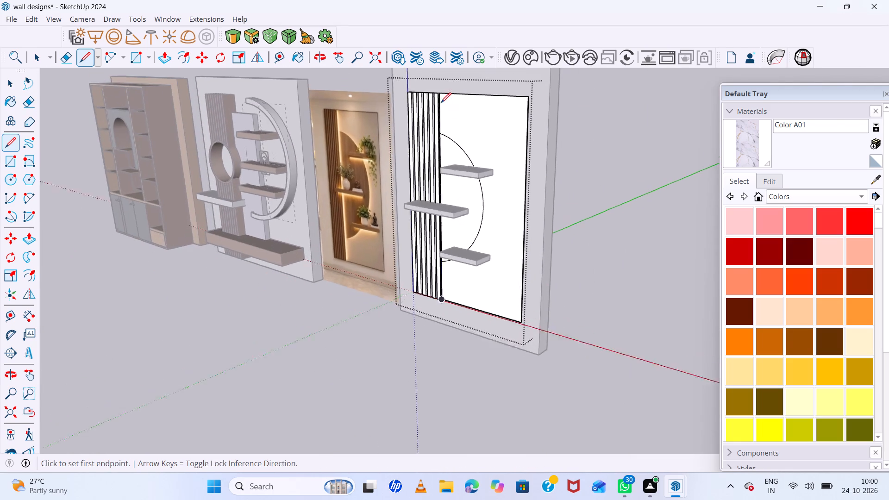
scroll(441, 103, up, 3)
scroll(432, 50, up, 20)
scroll(432, 50, up, 15)
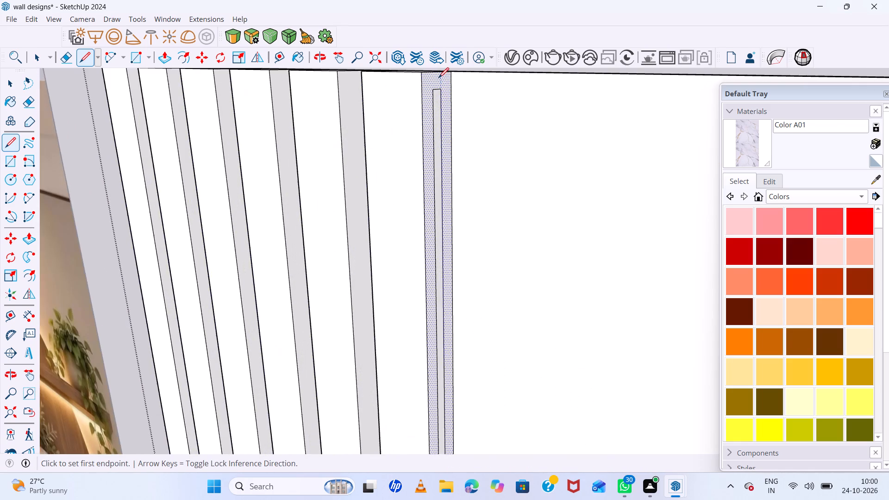
scroll(438, 78, up, 6)
click(444, 101)
scroll(444, 106, down, 10)
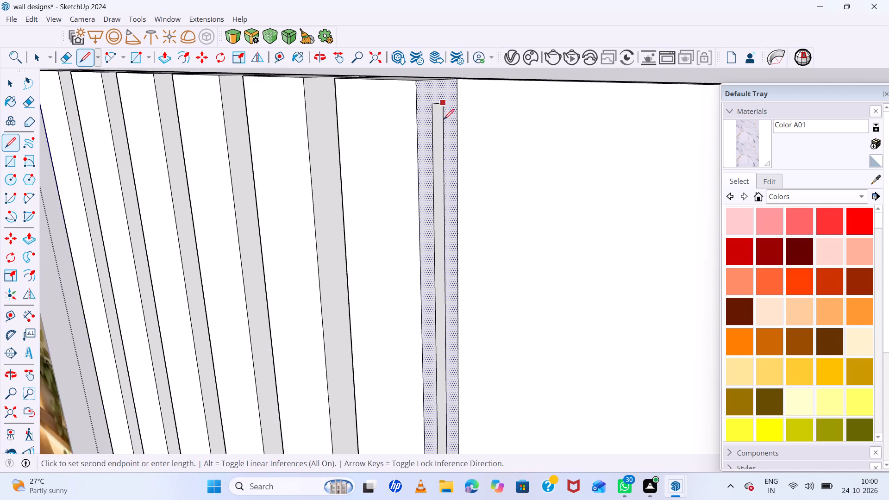
scroll(444, 119, down, 3)
scroll(442, 81, up, 14)
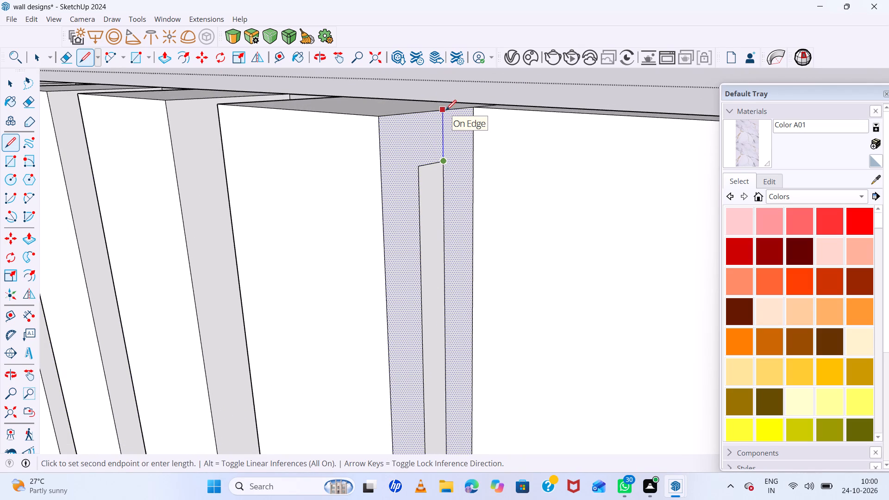
click(446, 110)
Erase the offset outline's leftover top and front edges, keeping the back vertical line on the slat's side face.
scroll(446, 145, down, 7)
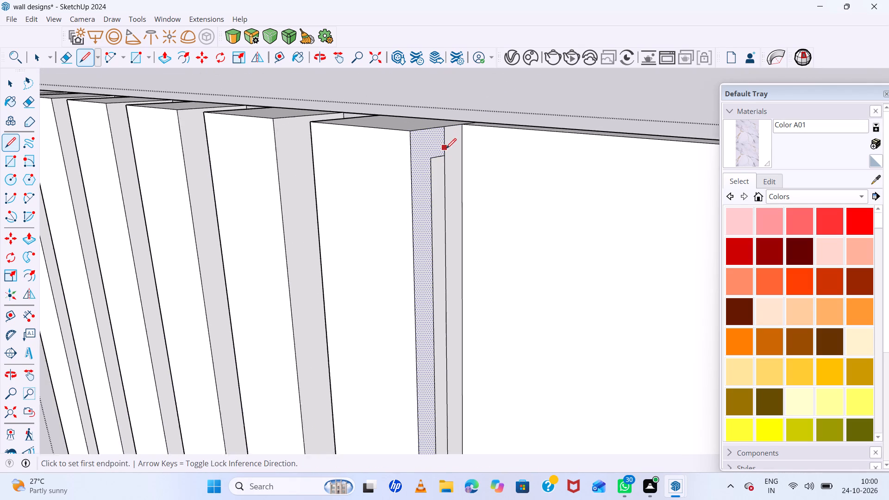
key(space)
key(e)
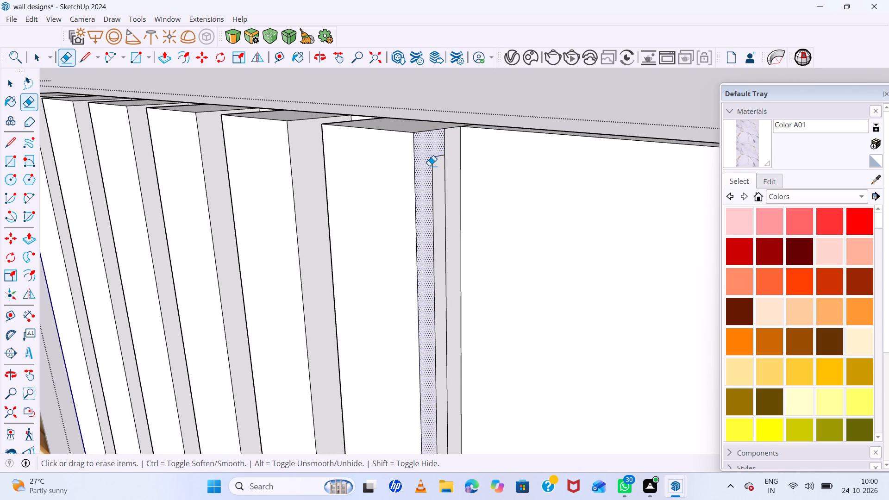
drag(437, 150, 432, 172)
Erase the leftover short offset edge at the bottom of the same slat's side face.
scroll(434, 167, down, 15)
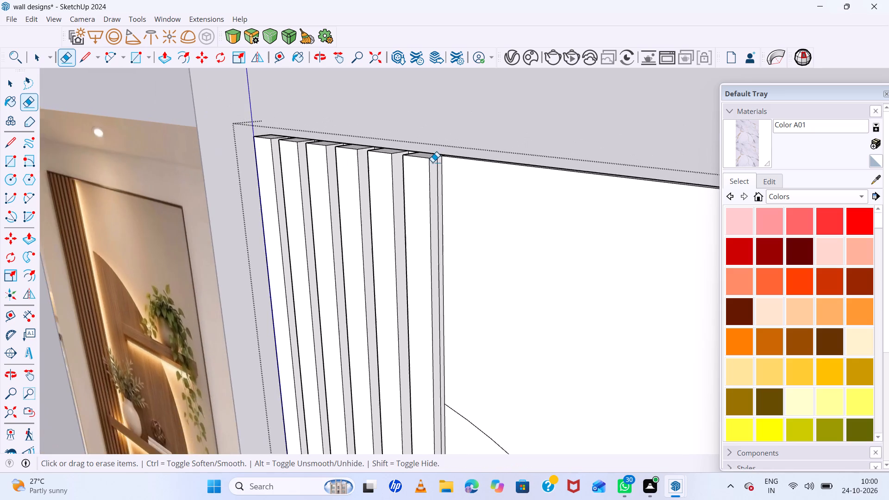
scroll(432, 159, down, 14)
scroll(432, 156, down, 14)
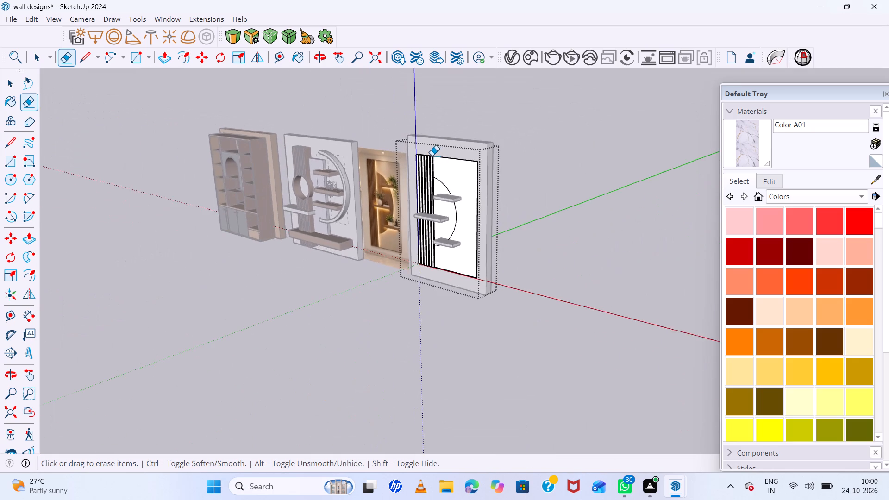
scroll(432, 156, down, 20)
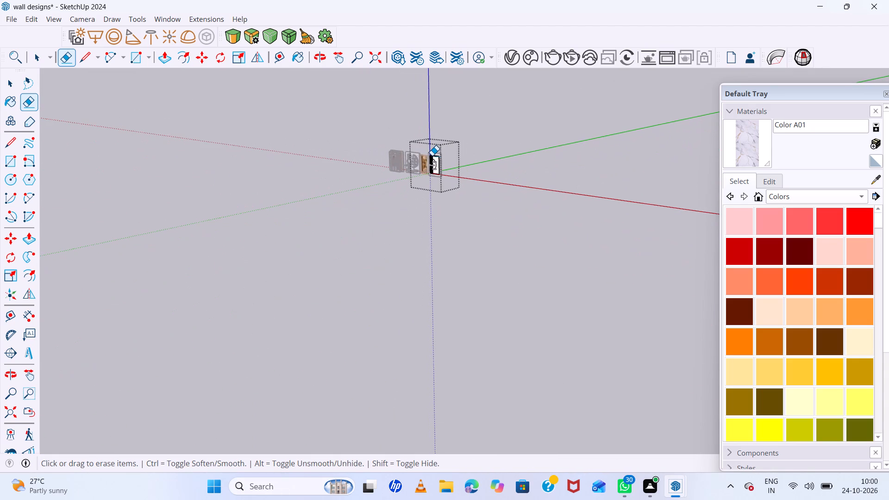
scroll(422, 180, down, 7)
scroll(421, 197, up, 7)
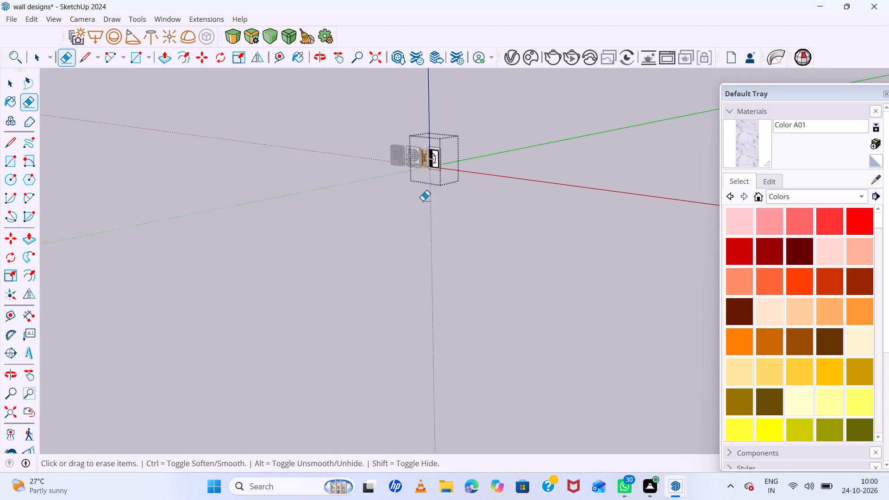
scroll(434, 157, up, 20)
scroll(434, 157, up, 7)
scroll(417, 241, up, 2)
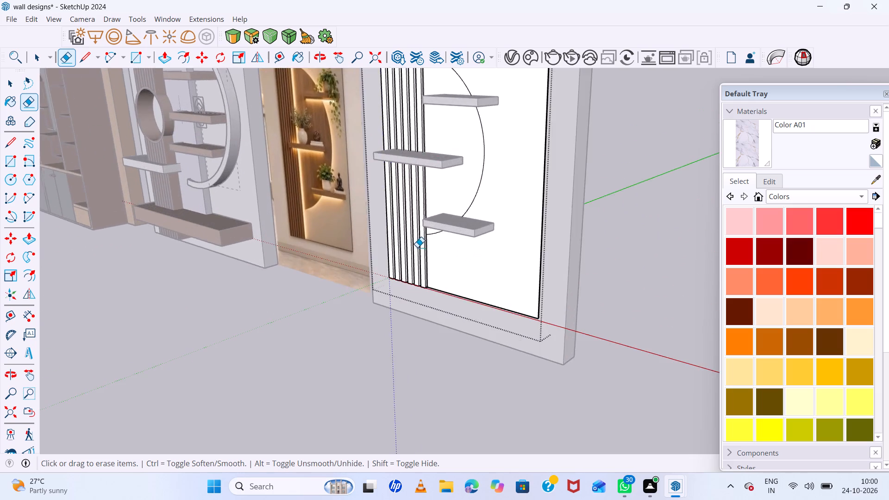
scroll(417, 247, up, 12)
scroll(442, 325, up, 7)
scroll(429, 212, down, 16)
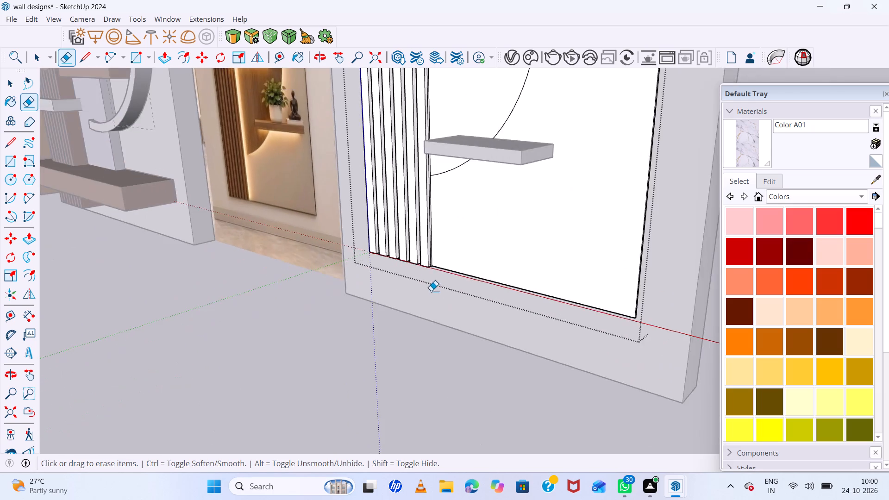
scroll(432, 292, up, 20)
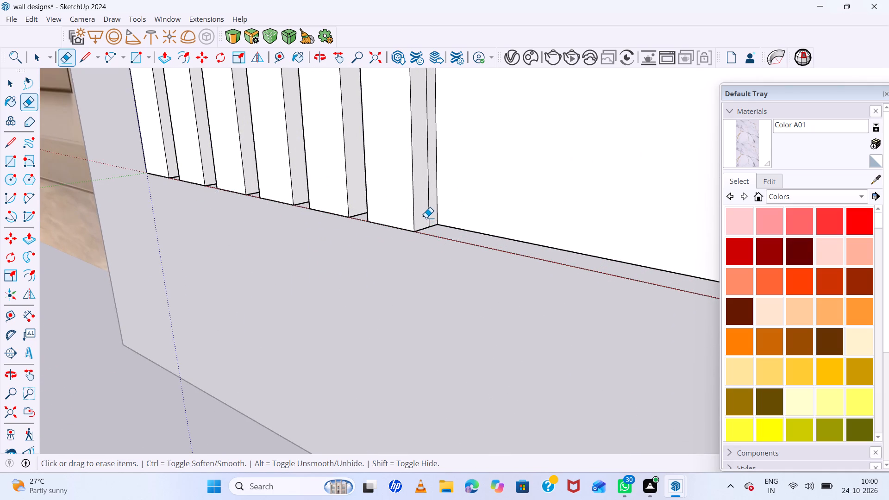
click(426, 218)
Copy the narrow back strip face from the end slat's side and paste it in place outside the slat's group.
scroll(428, 218, up, 7)
key(space)
click(438, 212)
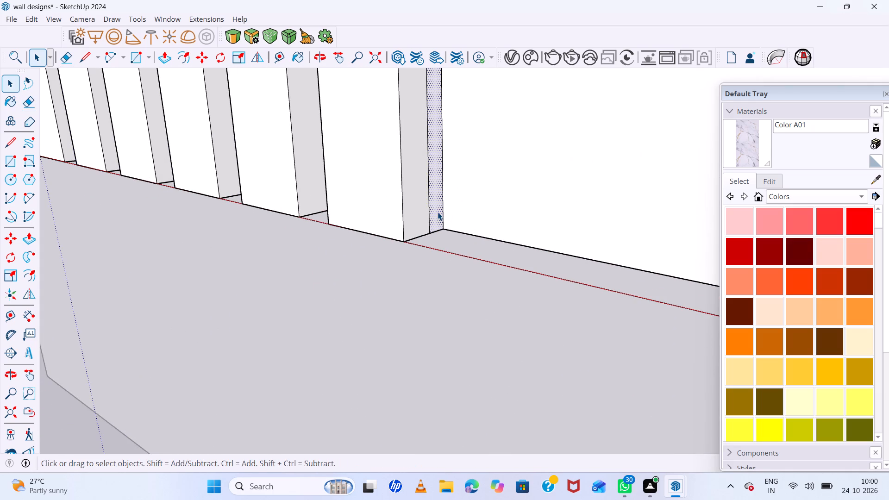
key(ctrl+c)
scroll(434, 213, down, 7)
click(426, 311)
scroll(389, 279, down, 14)
scroll(393, 276, down, 14)
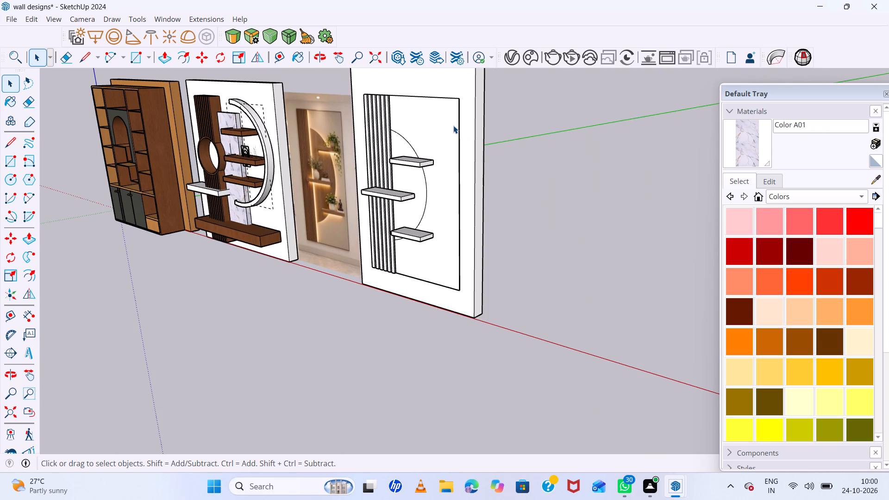
double_click(35, 19)
click(31, 18)
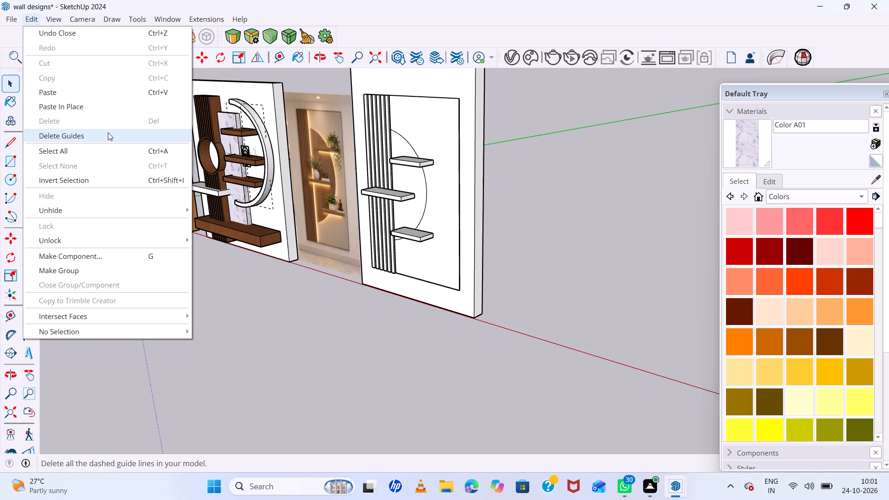
click(112, 103)
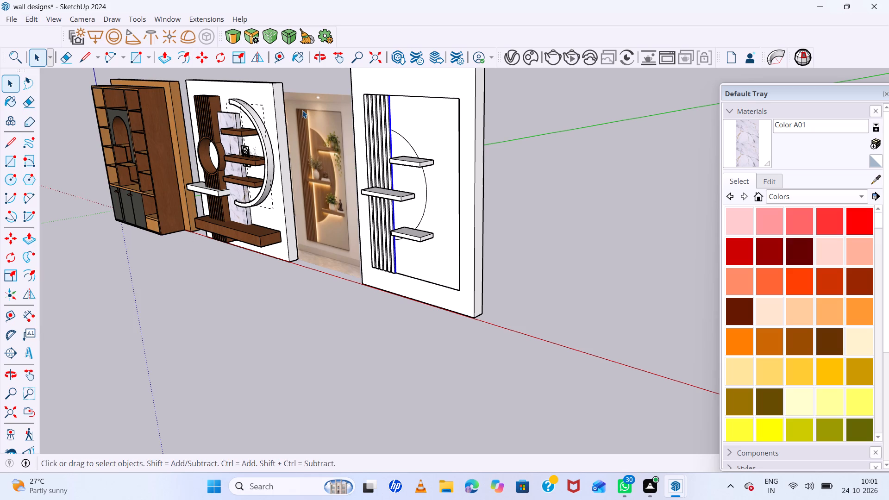
Make the pasted strip face and its edges a separate group.
scroll(393, 96, up, 6)
scroll(390, 95, up, 17)
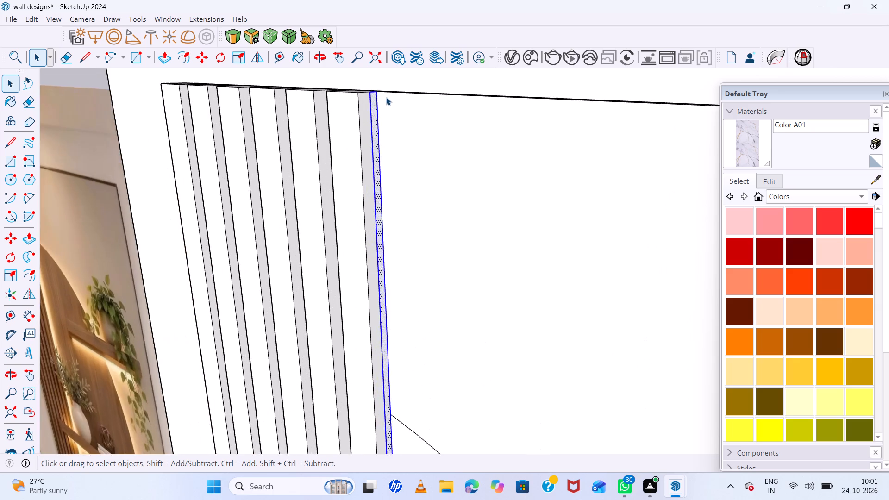
scroll(386, 97, up, 16)
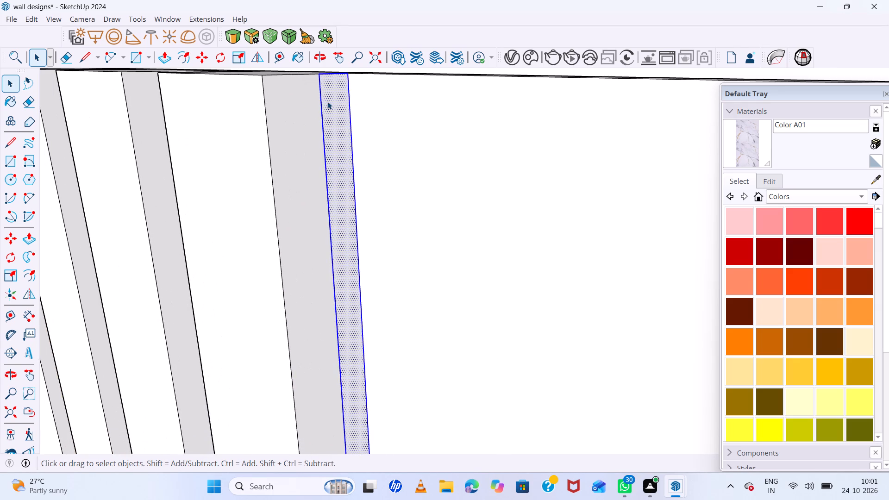
right_click(327, 101)
click(357, 210)
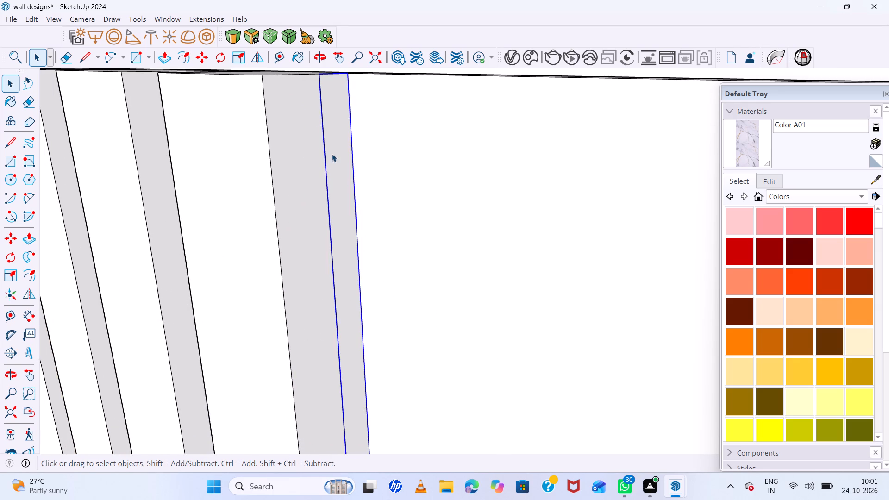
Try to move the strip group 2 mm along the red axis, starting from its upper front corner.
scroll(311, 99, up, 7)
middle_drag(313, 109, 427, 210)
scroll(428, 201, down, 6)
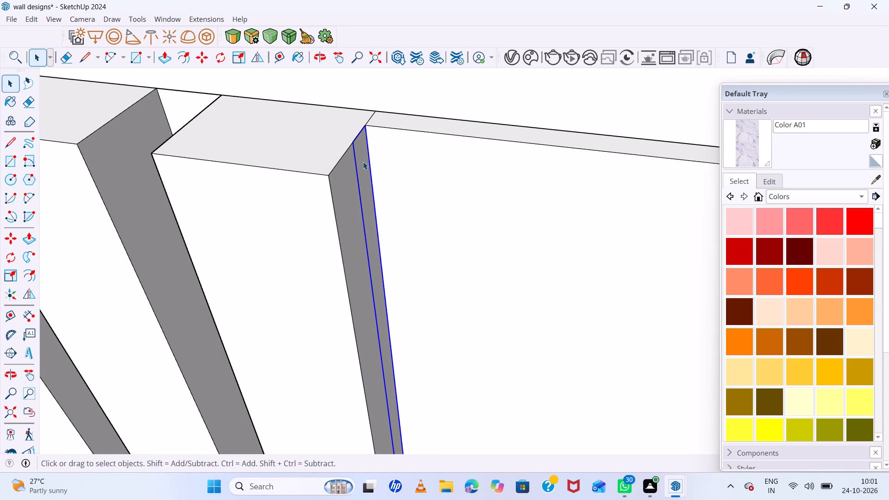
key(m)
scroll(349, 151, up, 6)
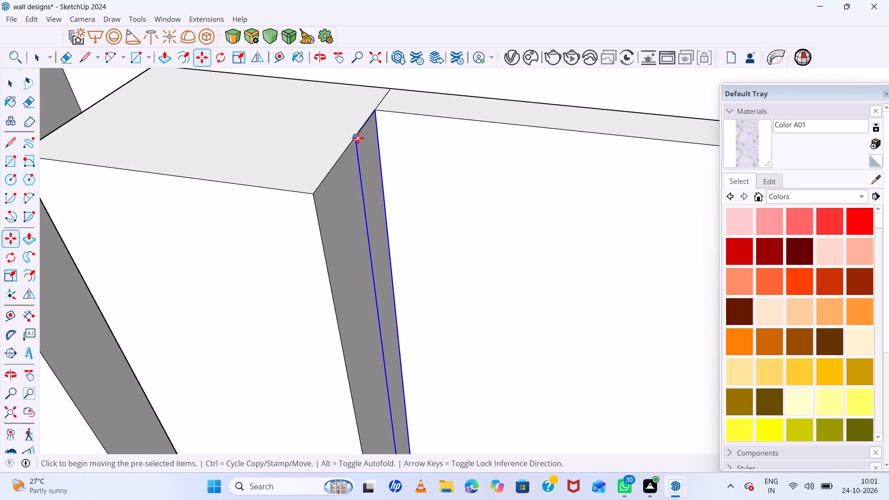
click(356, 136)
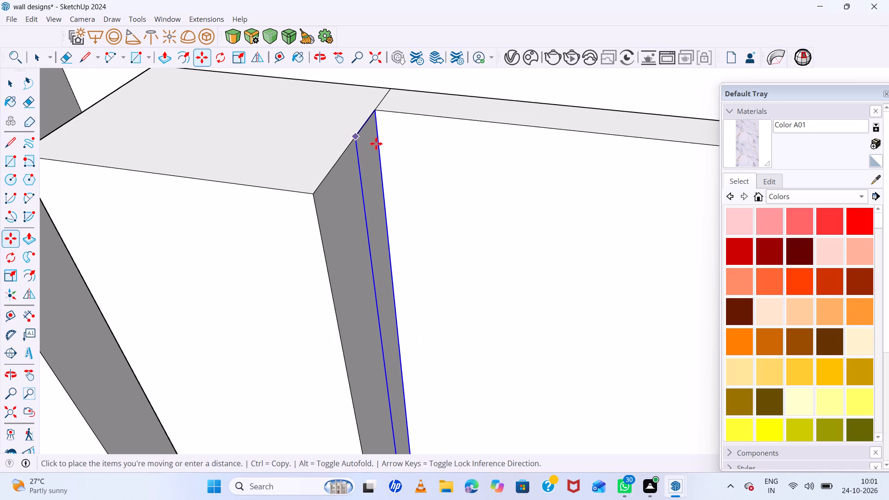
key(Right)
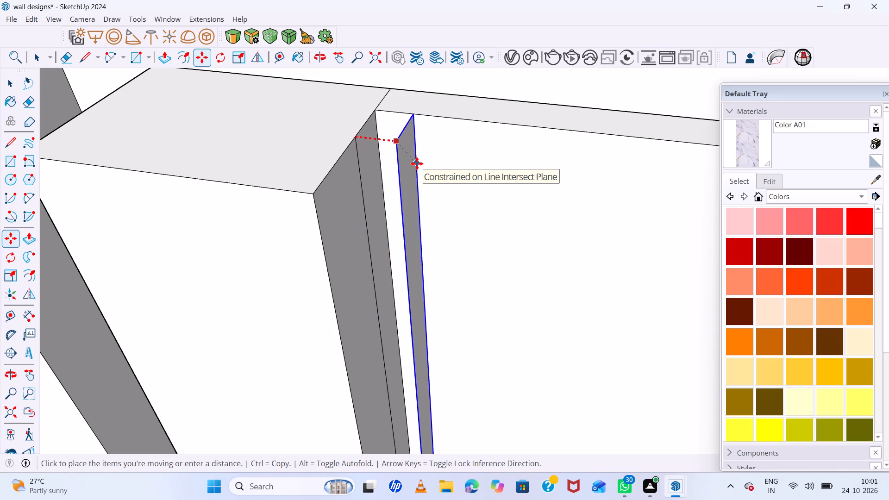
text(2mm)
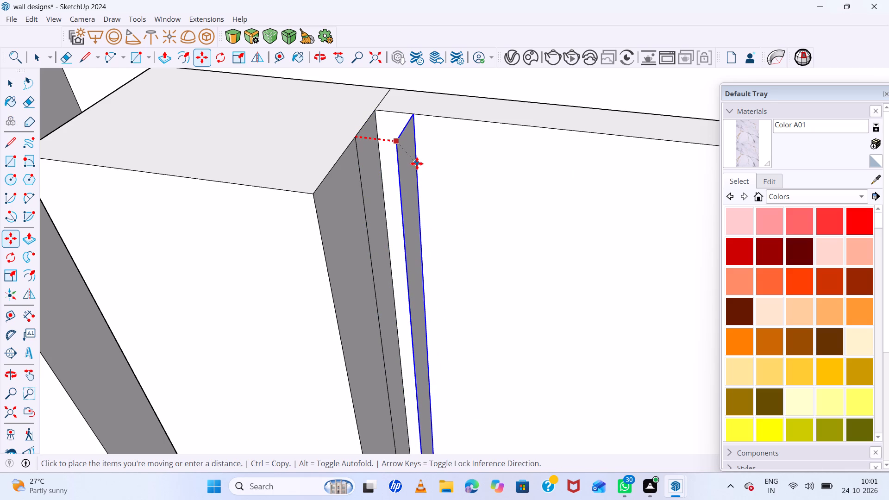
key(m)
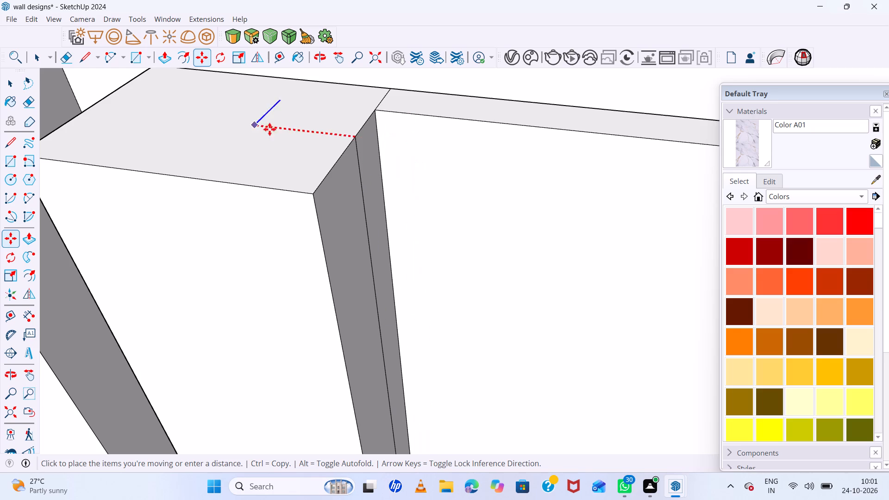
Move the Default Tray higher so the Distance box is uncovered.
drag(762, 88, 755, 57)
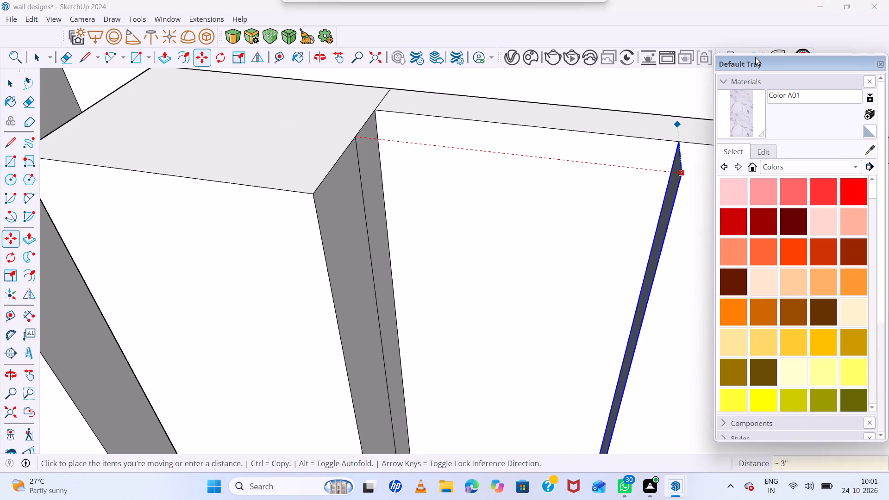
drag(755, 57, 754, 44)
click(754, 44)
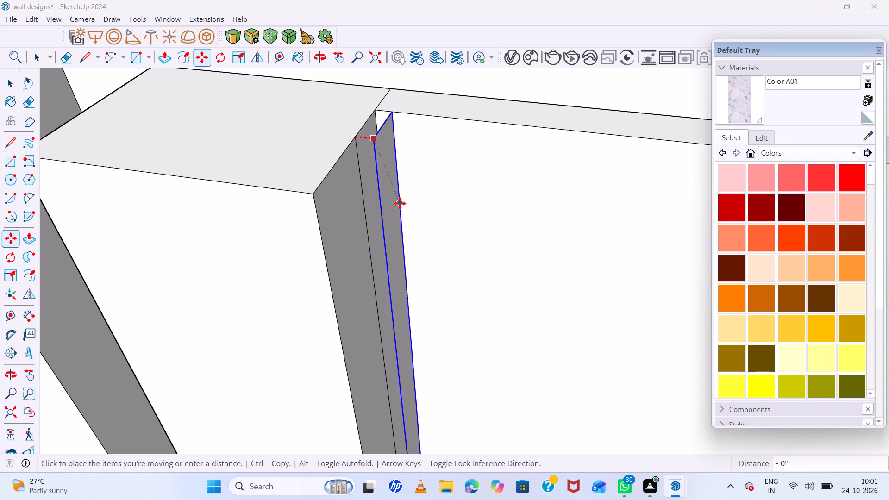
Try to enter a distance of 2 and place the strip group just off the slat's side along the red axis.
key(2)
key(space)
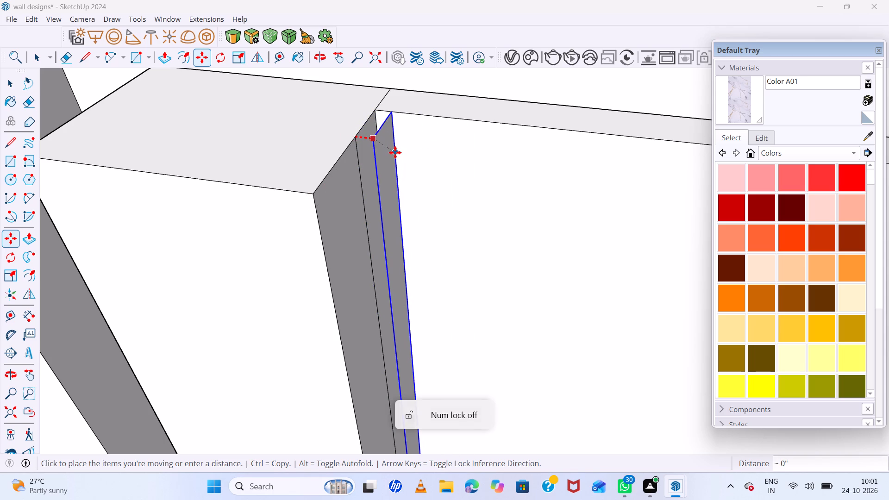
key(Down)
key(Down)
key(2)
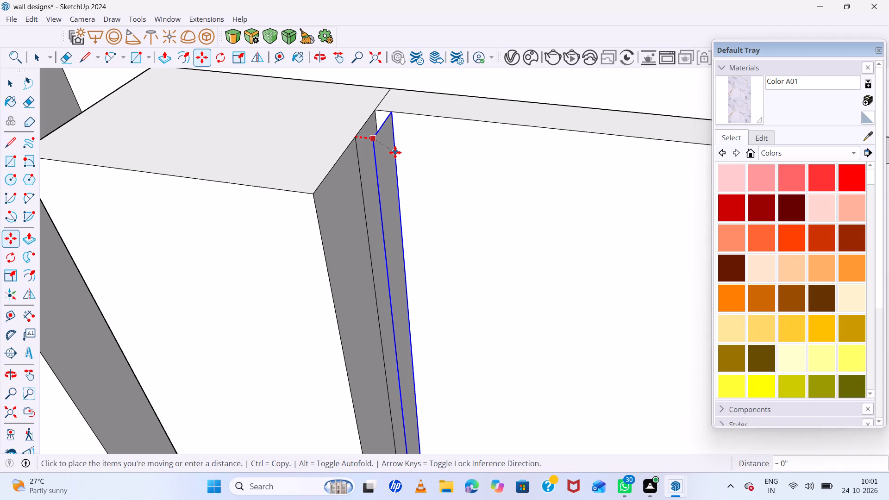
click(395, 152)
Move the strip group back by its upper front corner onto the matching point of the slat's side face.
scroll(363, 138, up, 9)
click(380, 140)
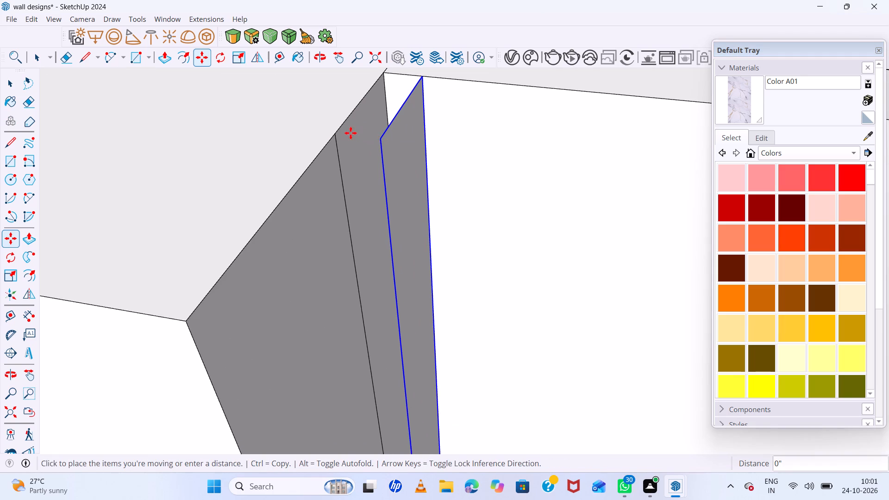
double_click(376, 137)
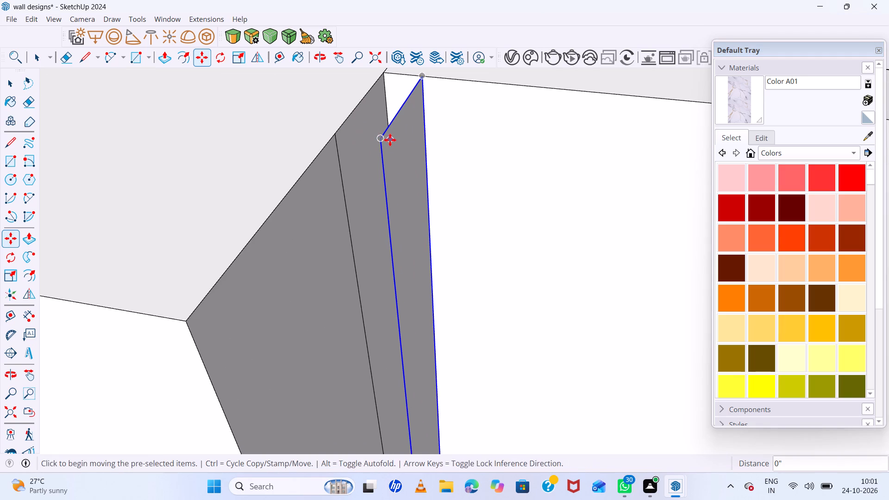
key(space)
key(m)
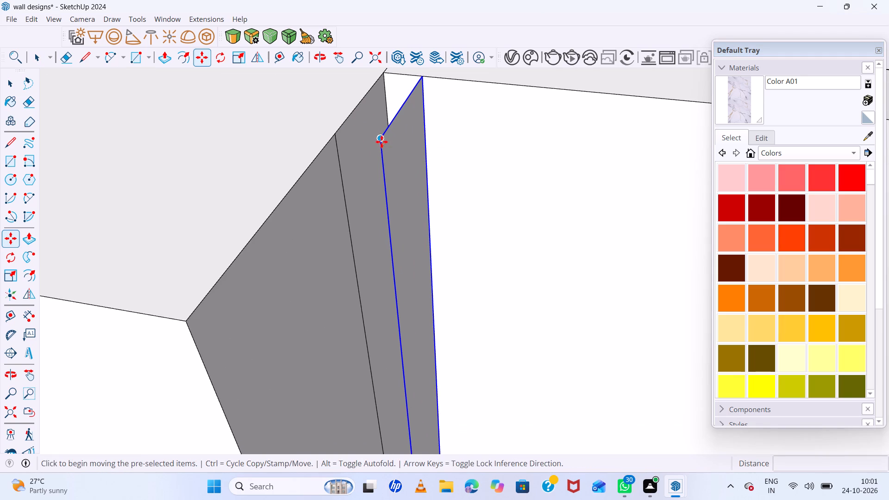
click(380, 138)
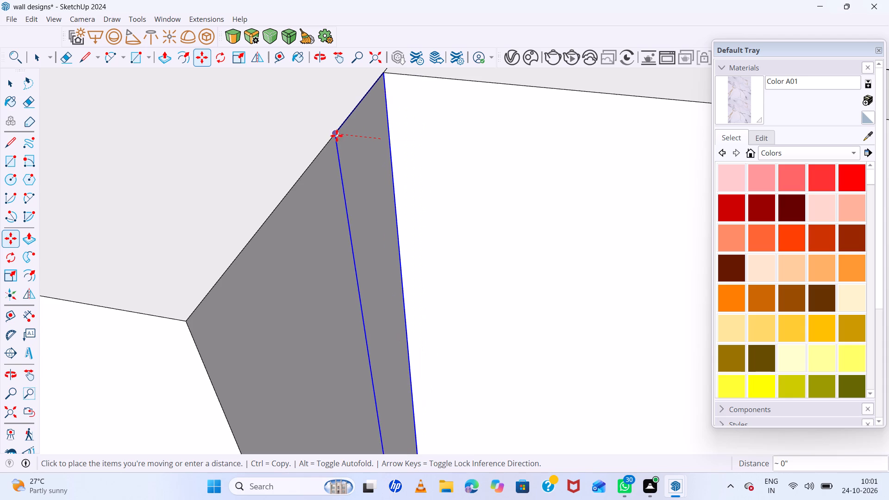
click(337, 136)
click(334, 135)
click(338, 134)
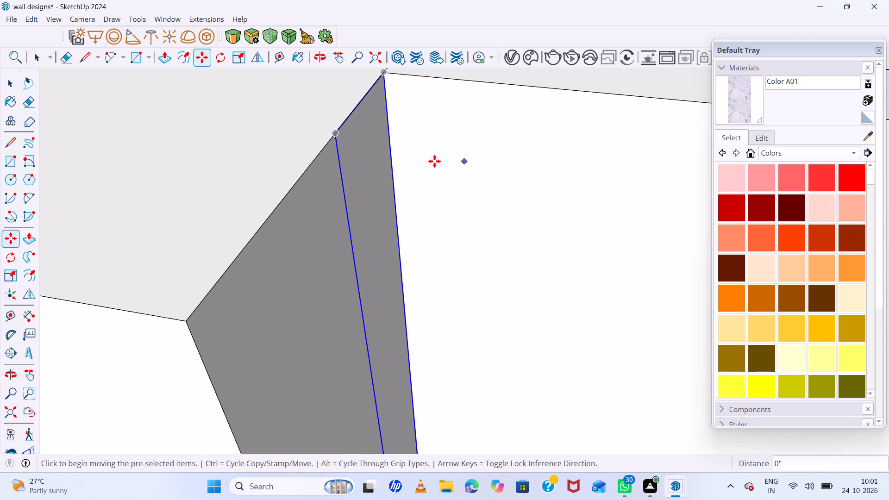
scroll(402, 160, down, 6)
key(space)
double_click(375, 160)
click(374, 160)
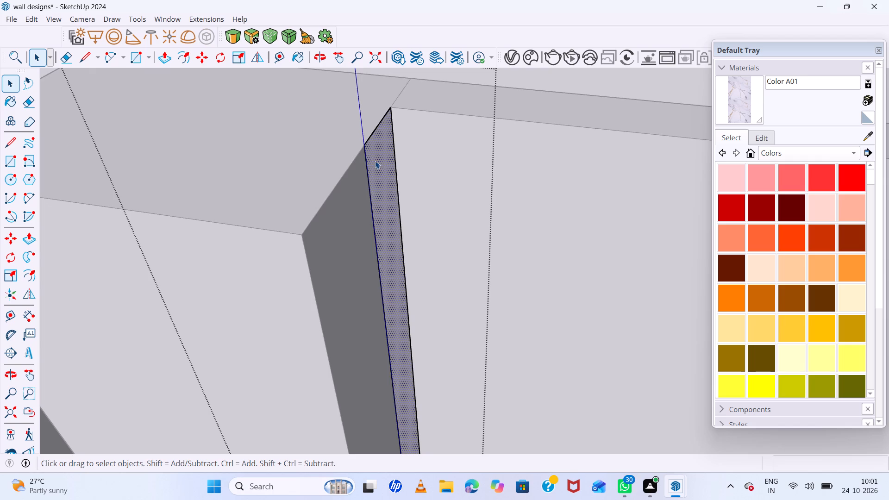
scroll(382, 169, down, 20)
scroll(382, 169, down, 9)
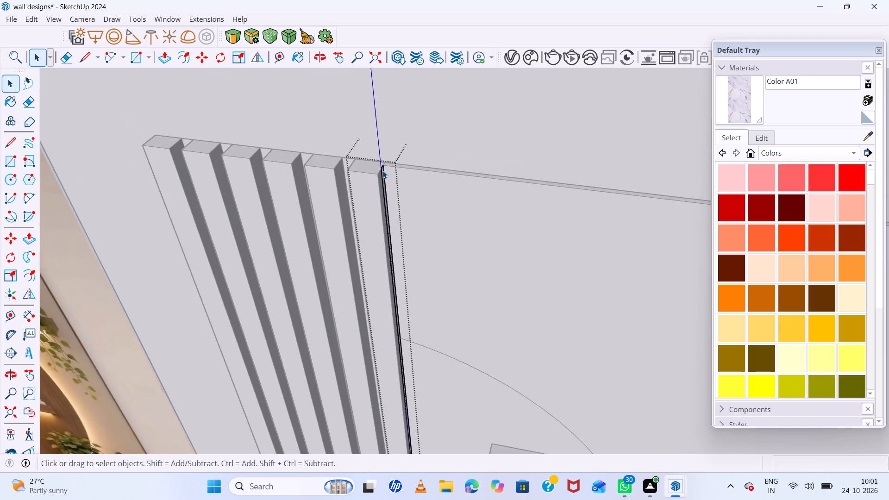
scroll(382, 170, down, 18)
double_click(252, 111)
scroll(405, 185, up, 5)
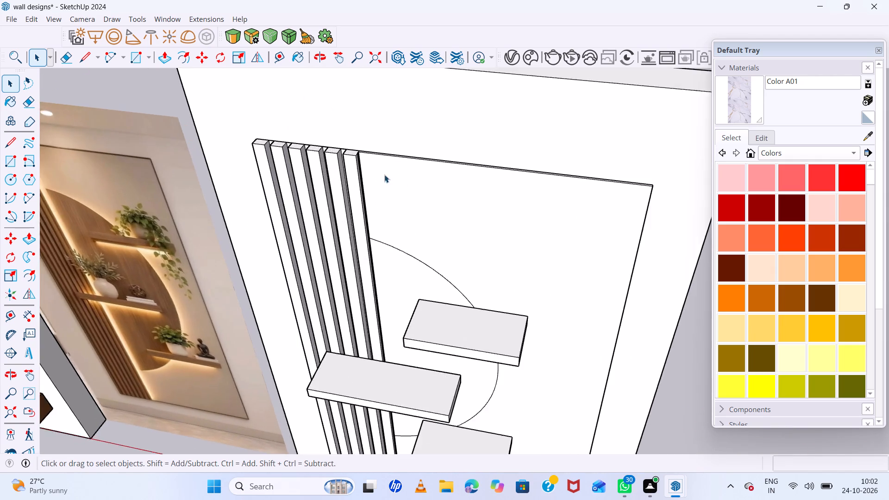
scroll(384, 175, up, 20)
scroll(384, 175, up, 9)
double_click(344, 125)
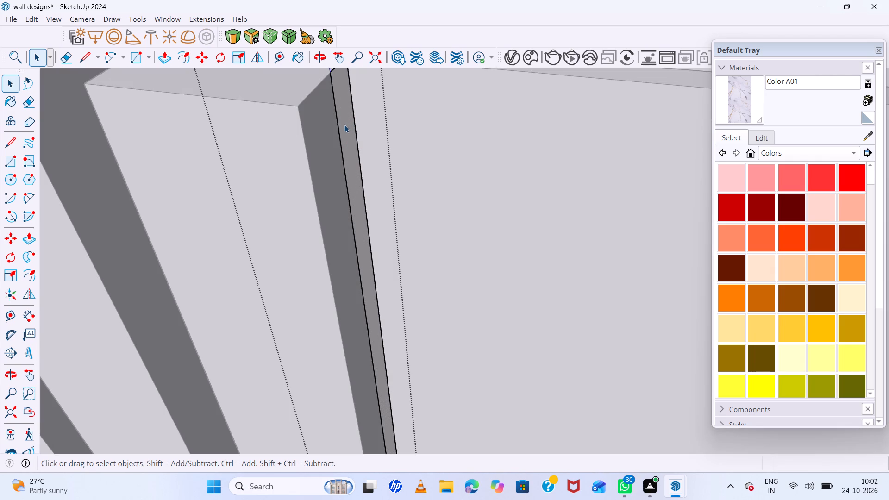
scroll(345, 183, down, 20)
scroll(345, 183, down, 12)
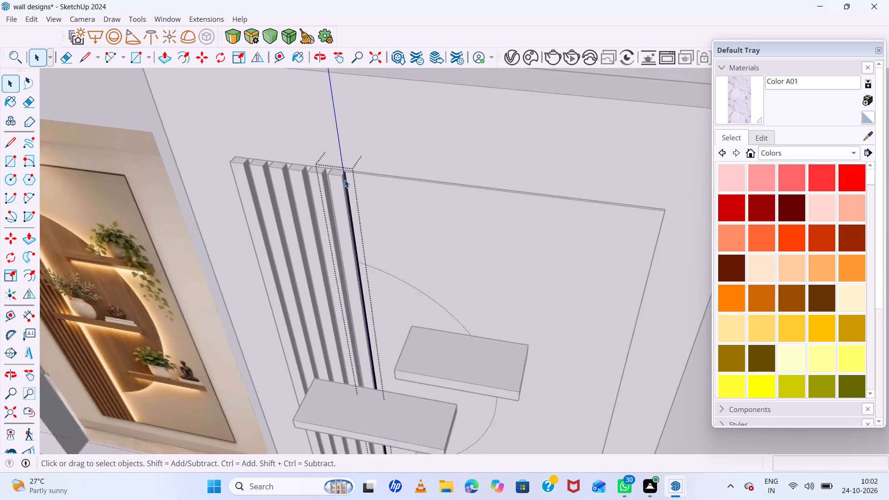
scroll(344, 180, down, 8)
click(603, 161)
Move the strip group about 1" along the red axis away from the end slat, starting from its upper front corner.
scroll(383, 179, up, 20)
scroll(383, 179, up, 1)
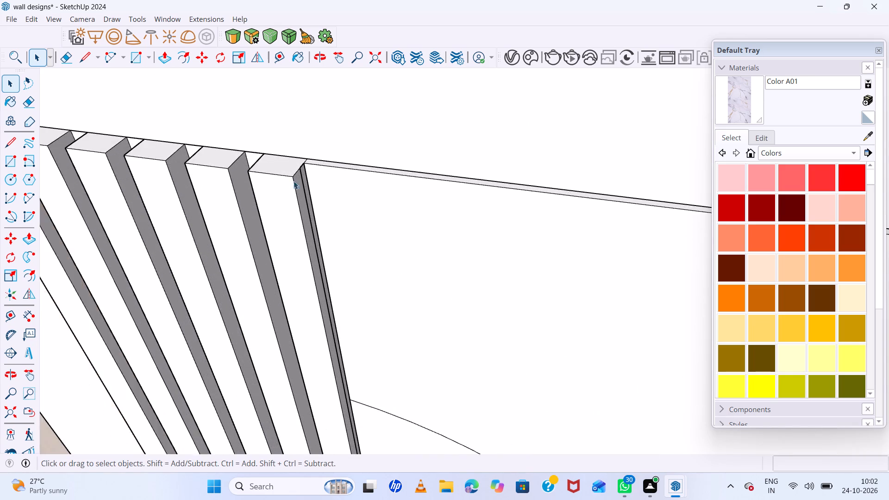
scroll(294, 181, up, 6)
click(314, 169)
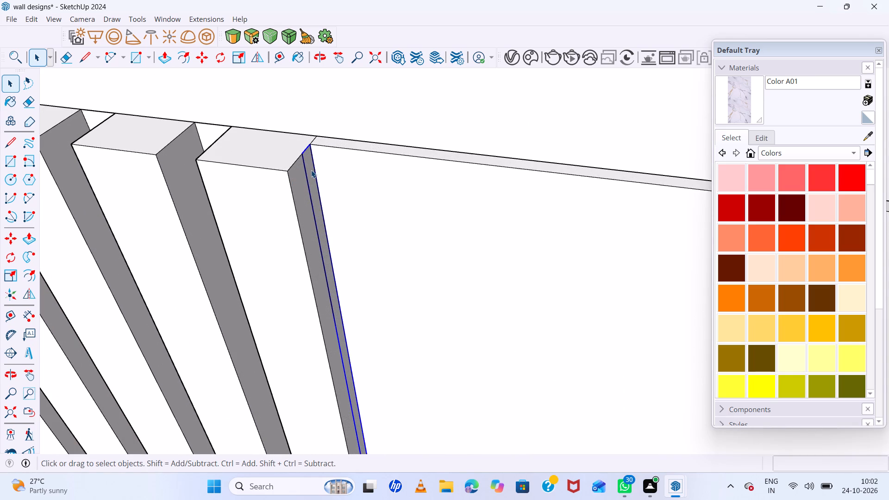
key(m)
scroll(293, 169, up, 11)
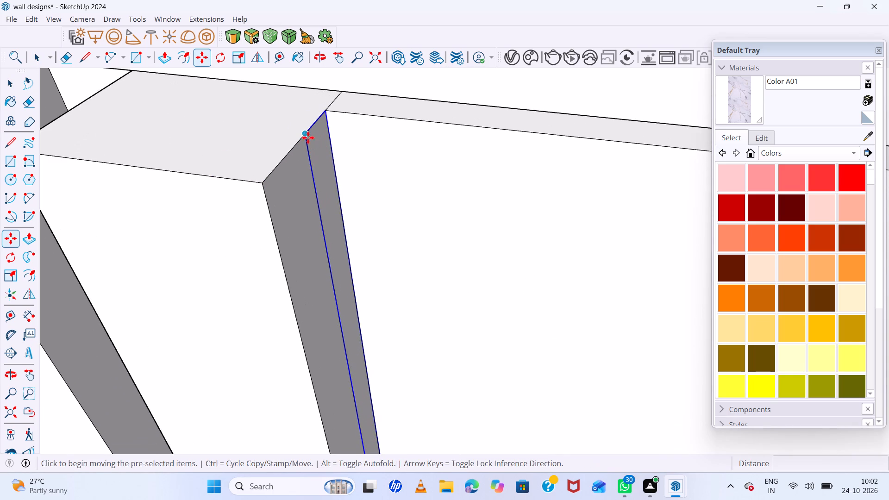
click(306, 134)
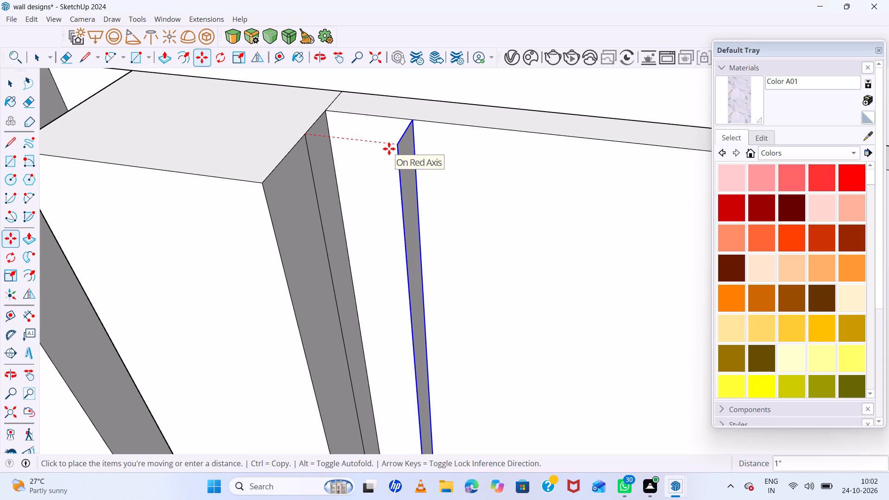
key(Down)
key(Down)
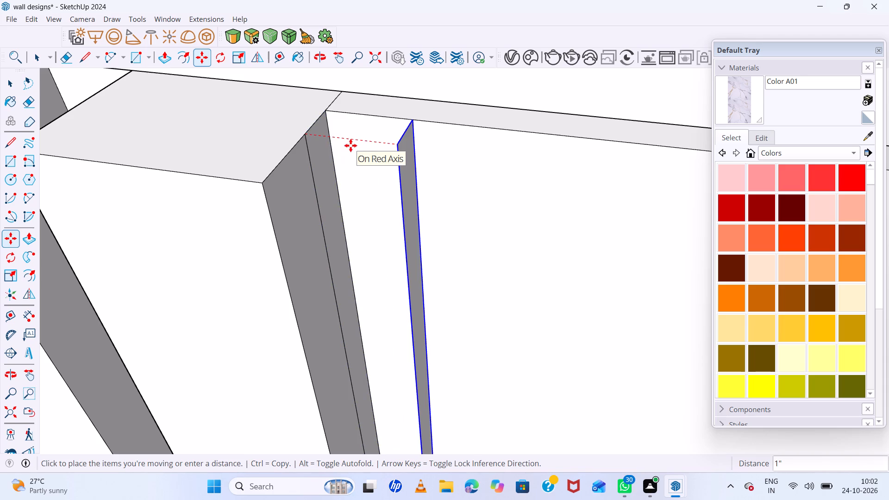
key(Delete)
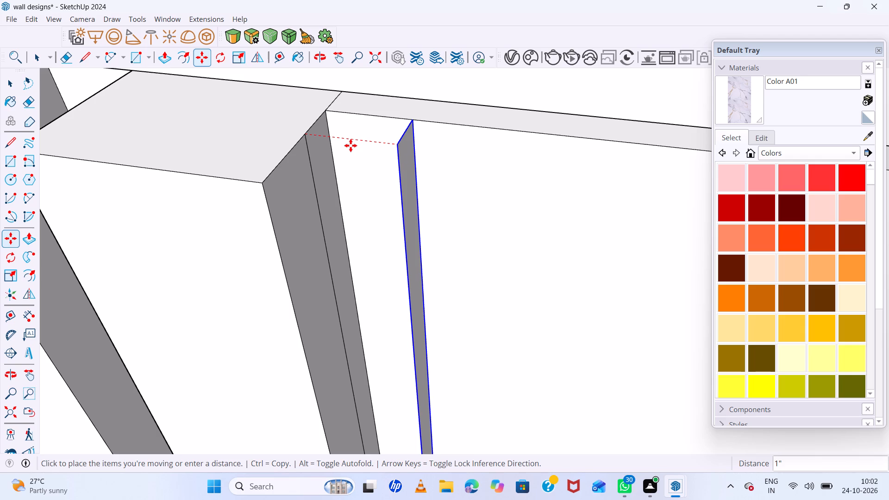
key(Down)
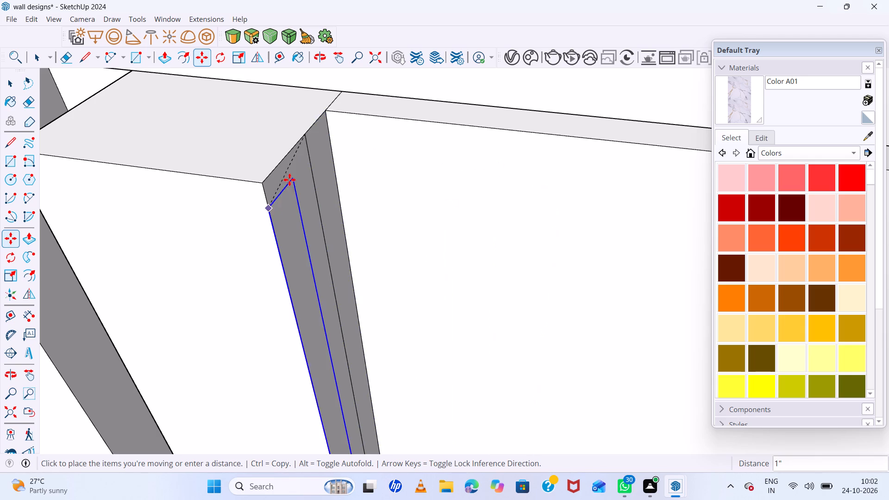
scroll(291, 178, down, 20)
scroll(291, 178, down, 15)
scroll(346, 162, up, 12)
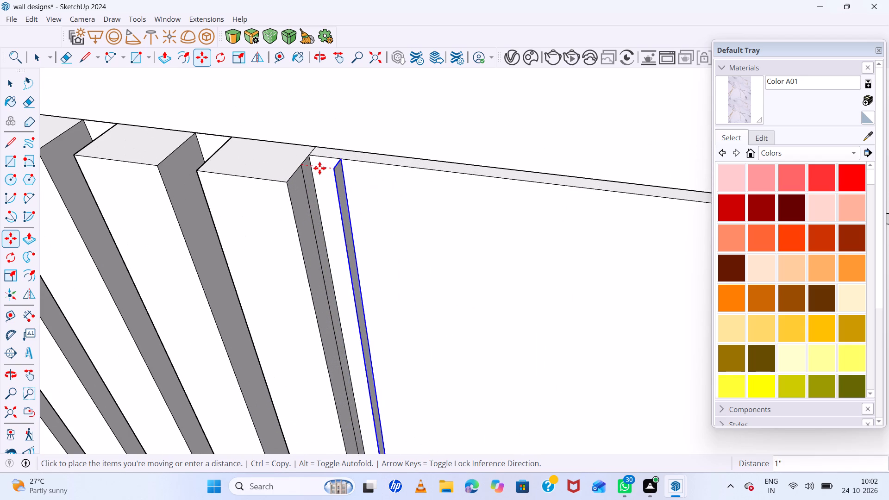
double_click(329, 169)
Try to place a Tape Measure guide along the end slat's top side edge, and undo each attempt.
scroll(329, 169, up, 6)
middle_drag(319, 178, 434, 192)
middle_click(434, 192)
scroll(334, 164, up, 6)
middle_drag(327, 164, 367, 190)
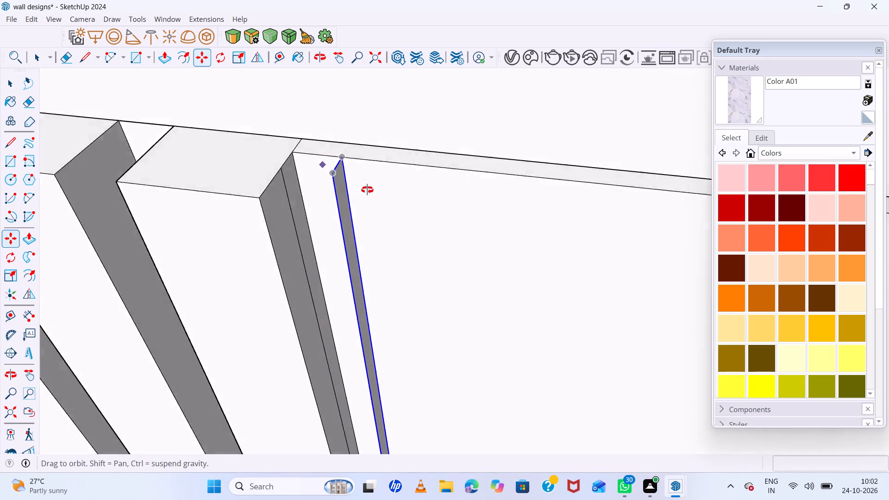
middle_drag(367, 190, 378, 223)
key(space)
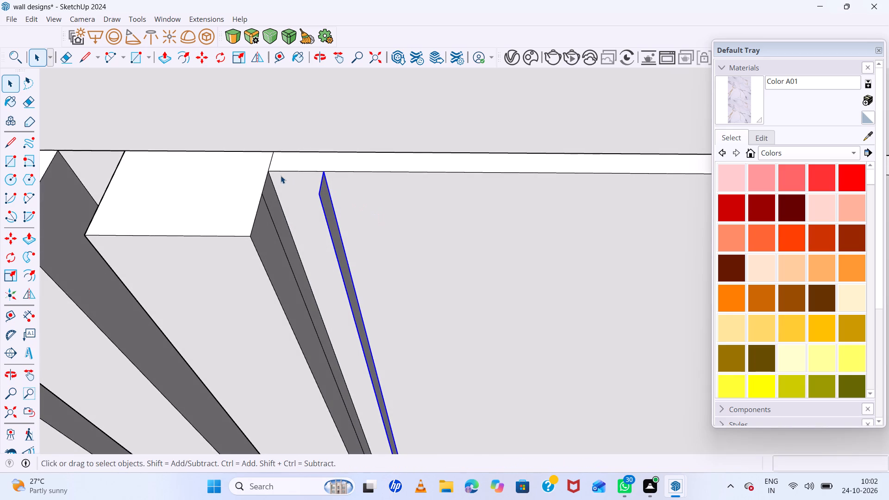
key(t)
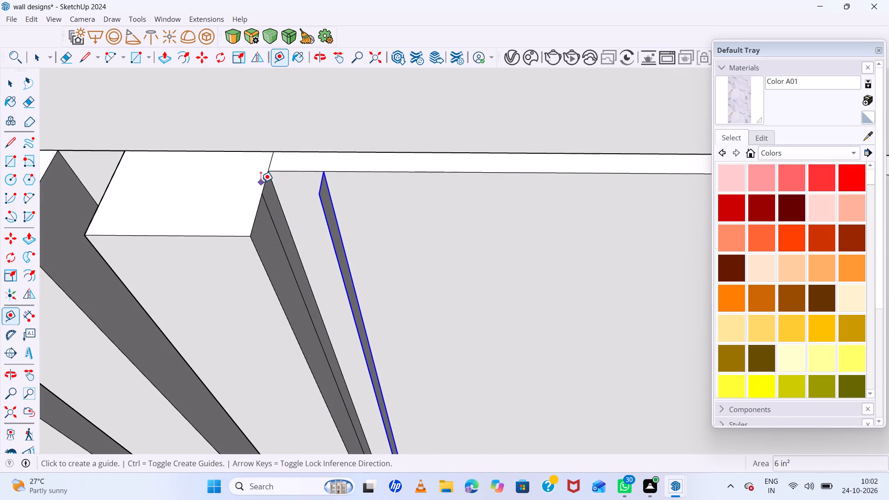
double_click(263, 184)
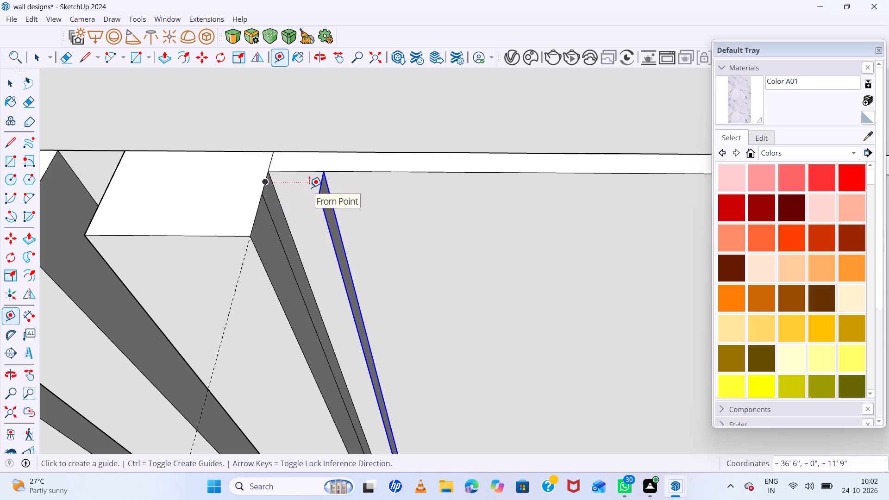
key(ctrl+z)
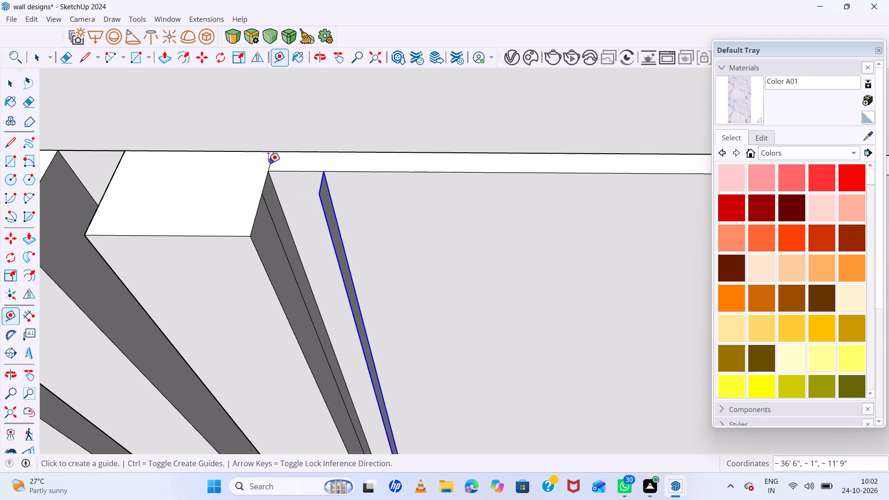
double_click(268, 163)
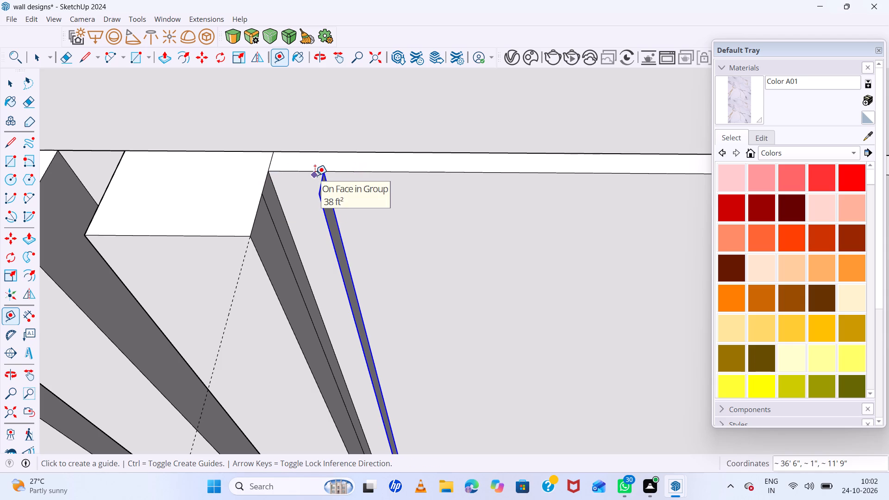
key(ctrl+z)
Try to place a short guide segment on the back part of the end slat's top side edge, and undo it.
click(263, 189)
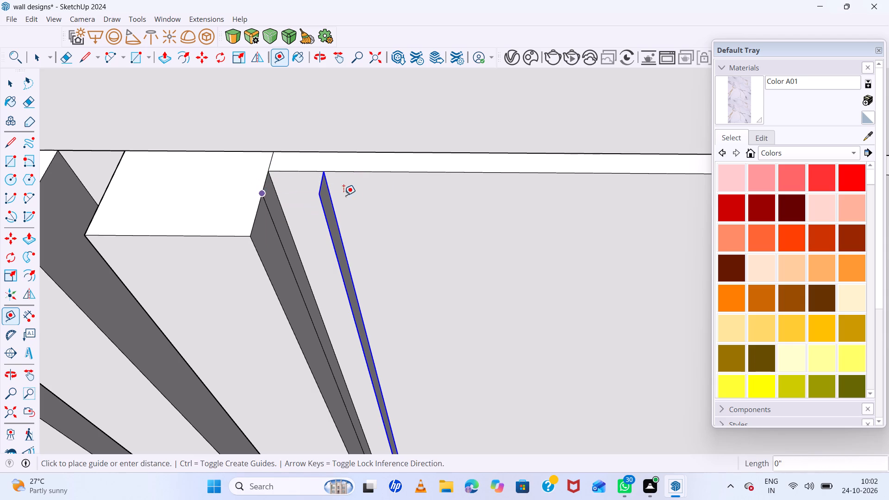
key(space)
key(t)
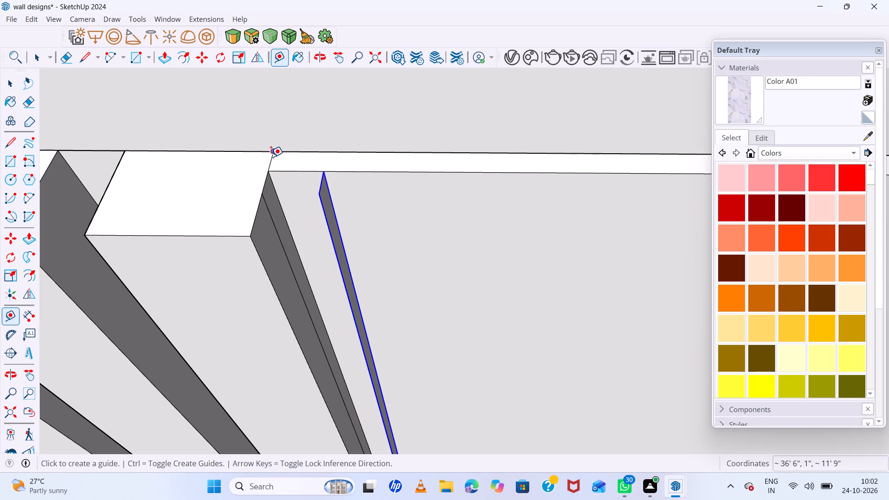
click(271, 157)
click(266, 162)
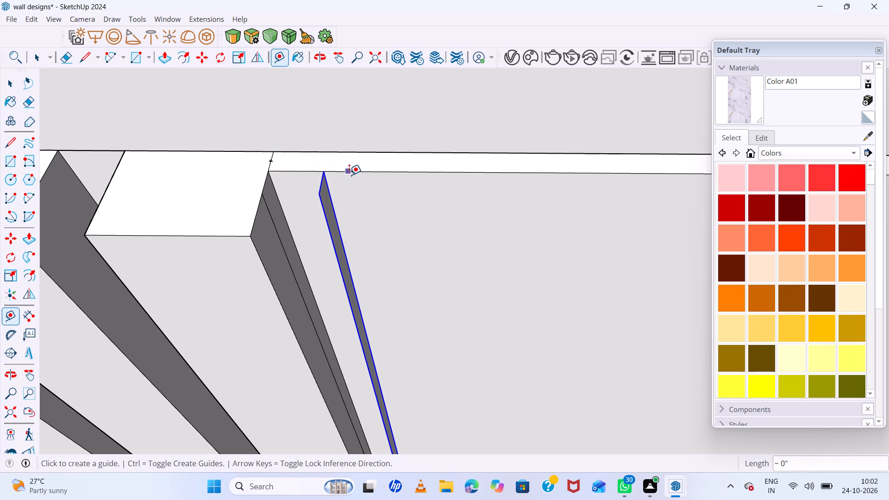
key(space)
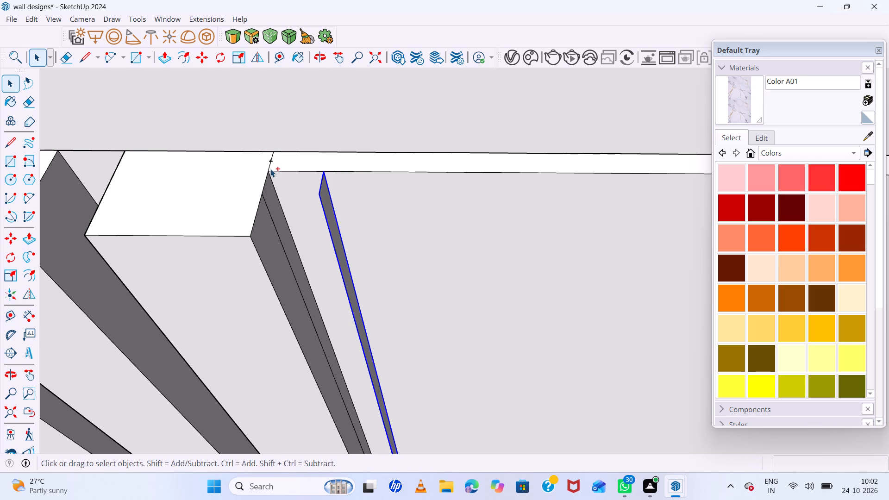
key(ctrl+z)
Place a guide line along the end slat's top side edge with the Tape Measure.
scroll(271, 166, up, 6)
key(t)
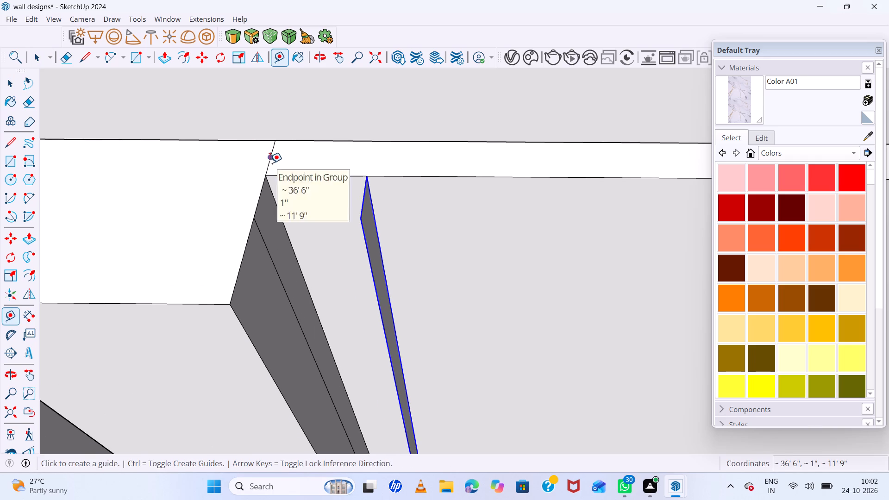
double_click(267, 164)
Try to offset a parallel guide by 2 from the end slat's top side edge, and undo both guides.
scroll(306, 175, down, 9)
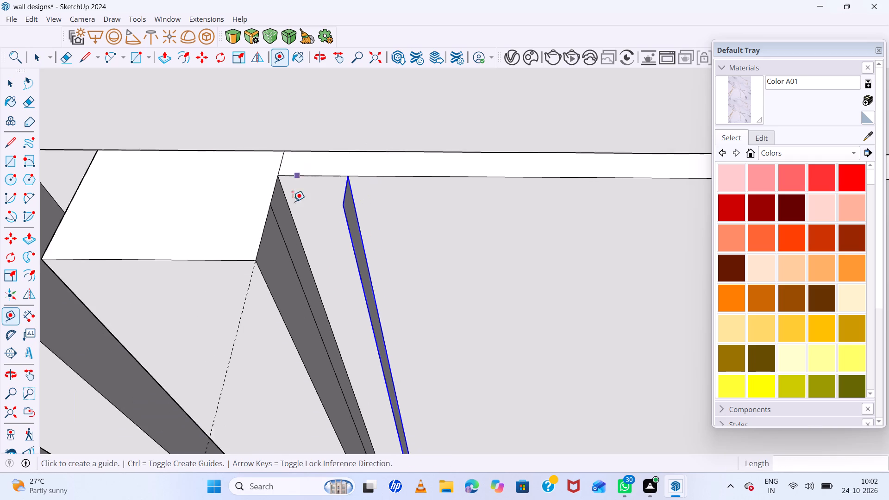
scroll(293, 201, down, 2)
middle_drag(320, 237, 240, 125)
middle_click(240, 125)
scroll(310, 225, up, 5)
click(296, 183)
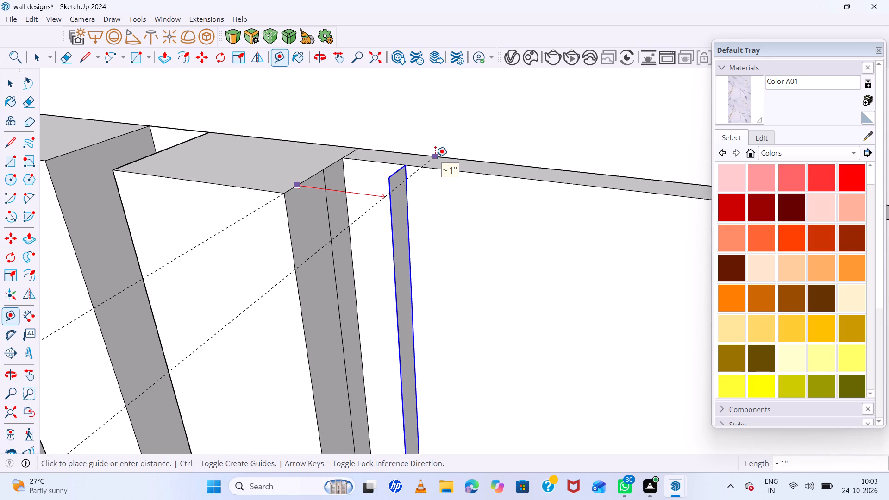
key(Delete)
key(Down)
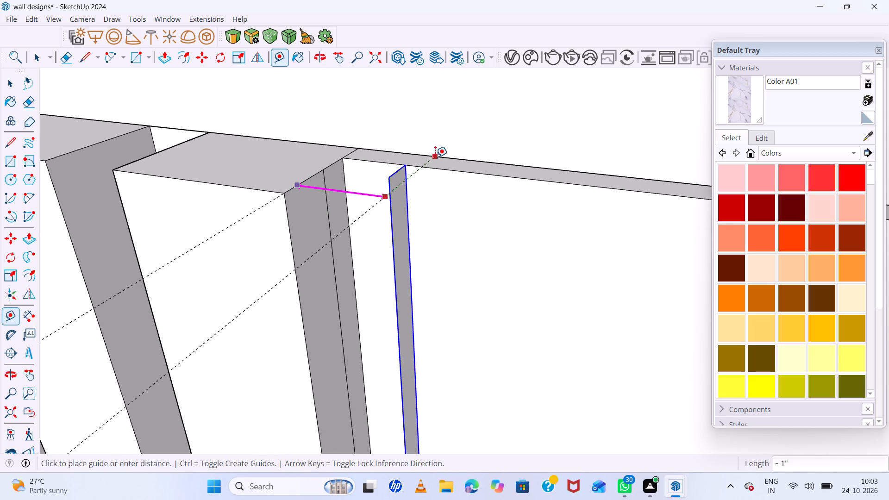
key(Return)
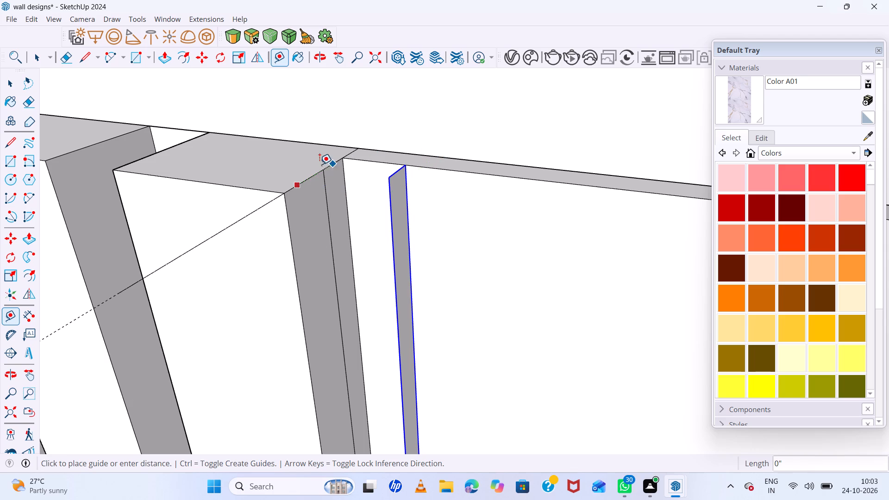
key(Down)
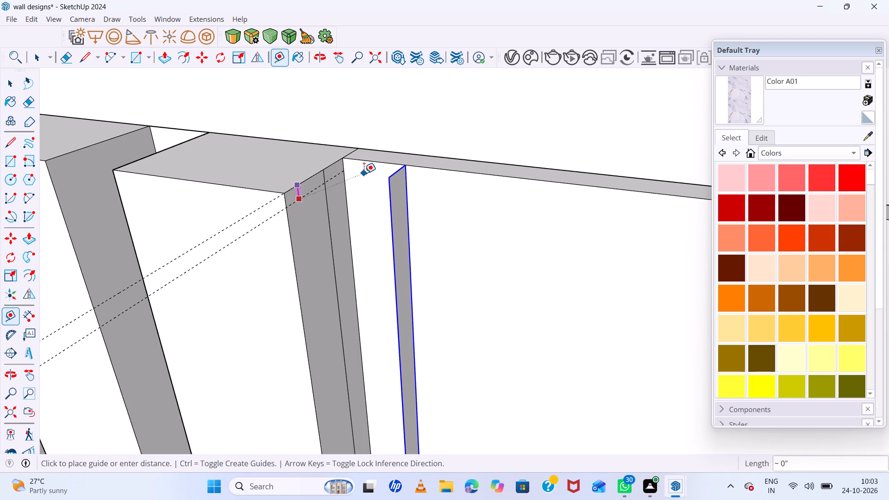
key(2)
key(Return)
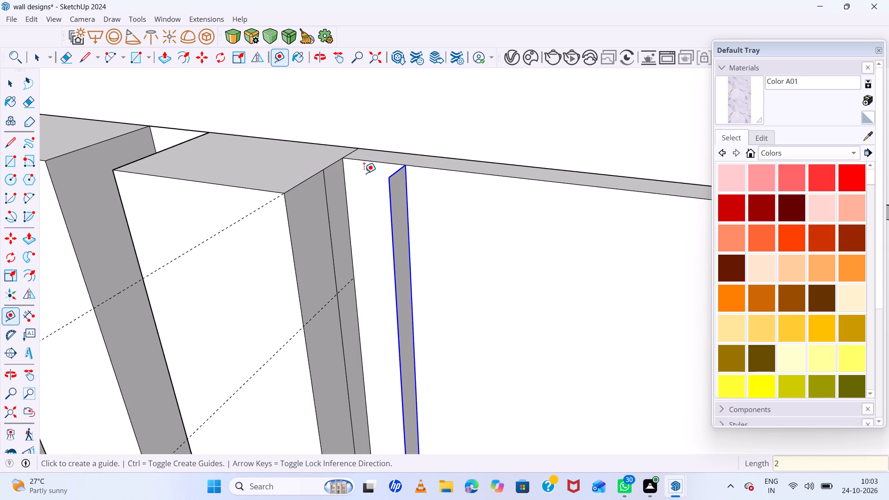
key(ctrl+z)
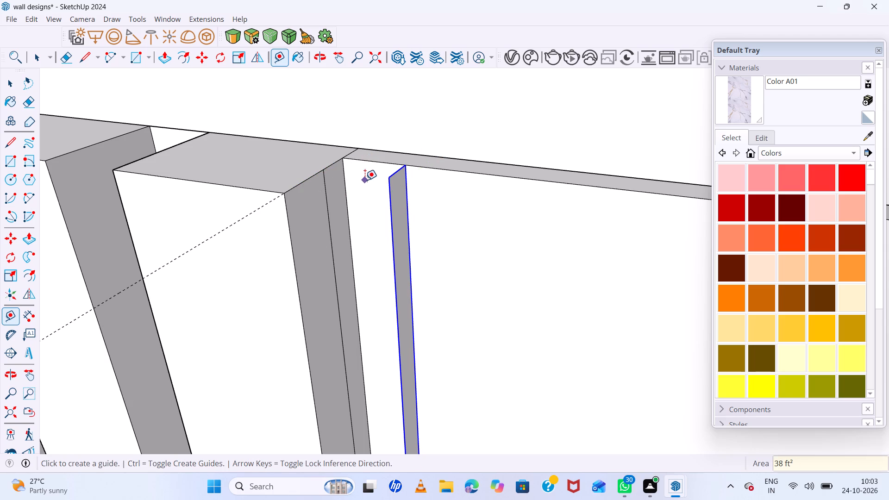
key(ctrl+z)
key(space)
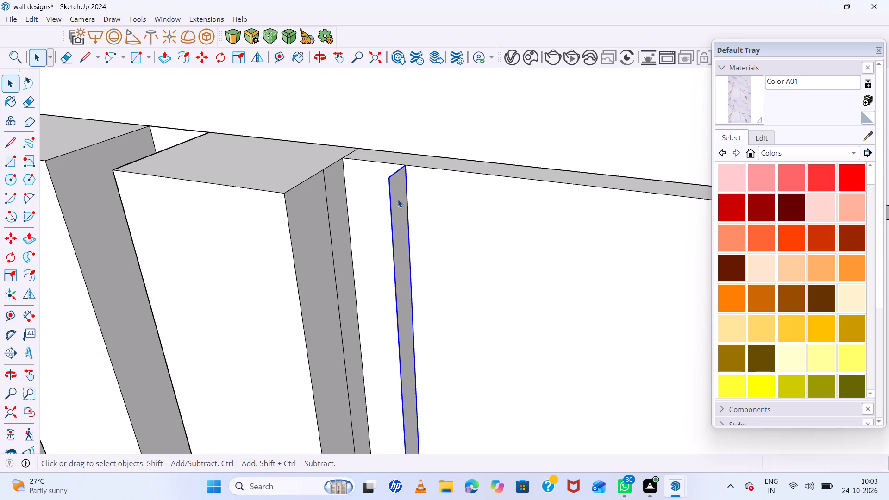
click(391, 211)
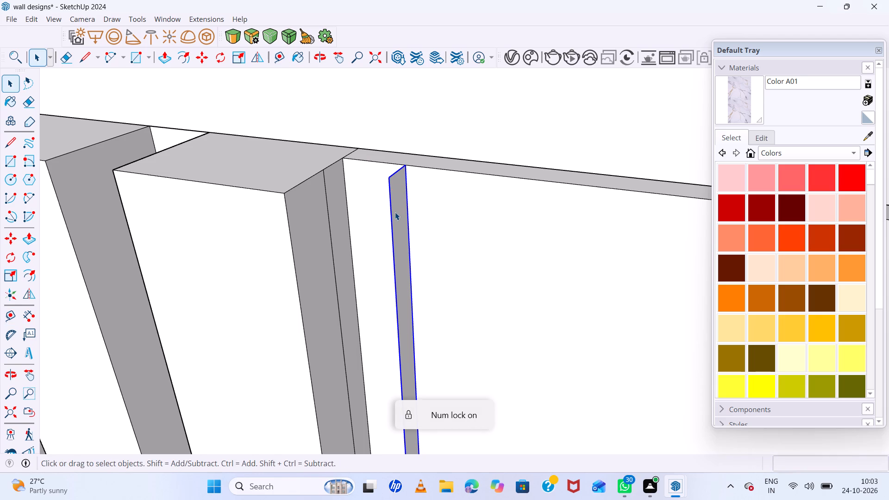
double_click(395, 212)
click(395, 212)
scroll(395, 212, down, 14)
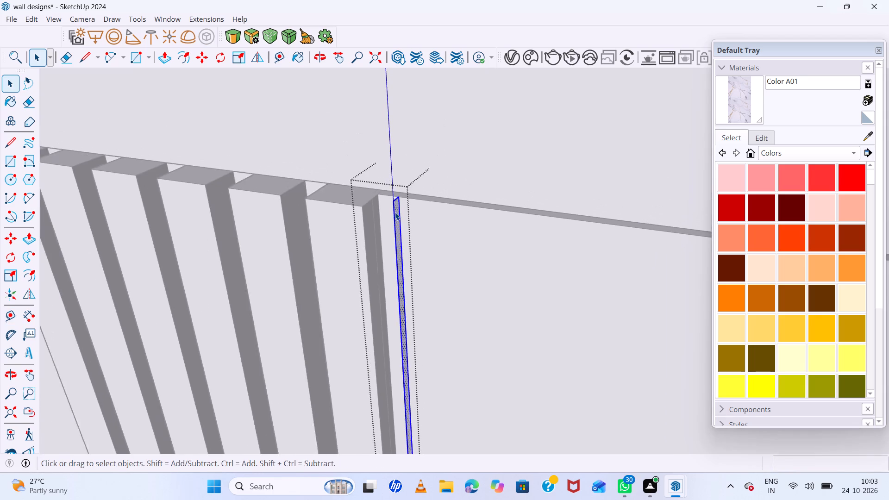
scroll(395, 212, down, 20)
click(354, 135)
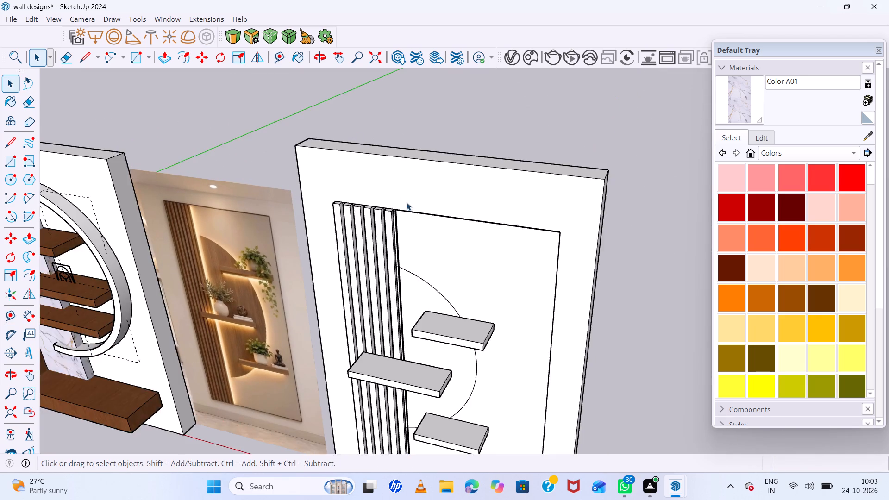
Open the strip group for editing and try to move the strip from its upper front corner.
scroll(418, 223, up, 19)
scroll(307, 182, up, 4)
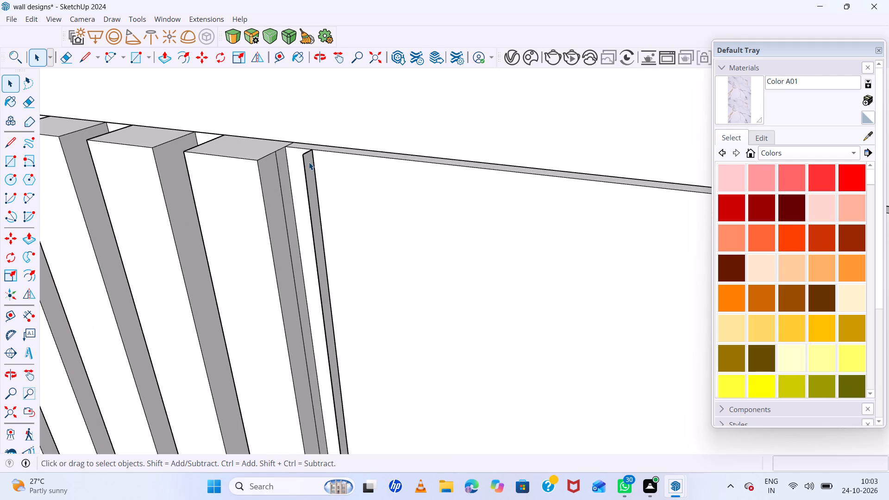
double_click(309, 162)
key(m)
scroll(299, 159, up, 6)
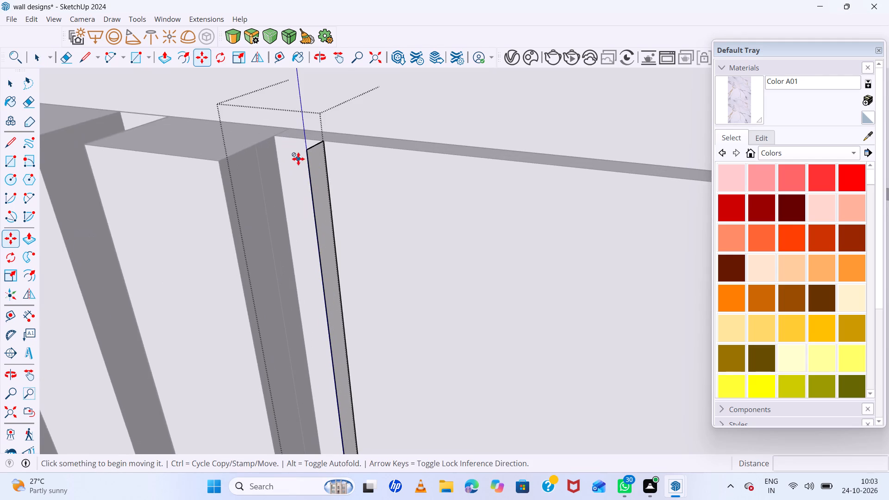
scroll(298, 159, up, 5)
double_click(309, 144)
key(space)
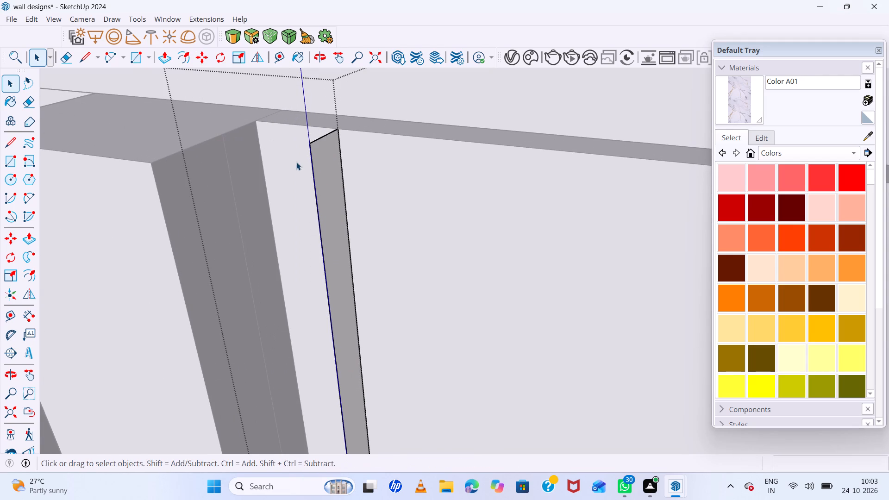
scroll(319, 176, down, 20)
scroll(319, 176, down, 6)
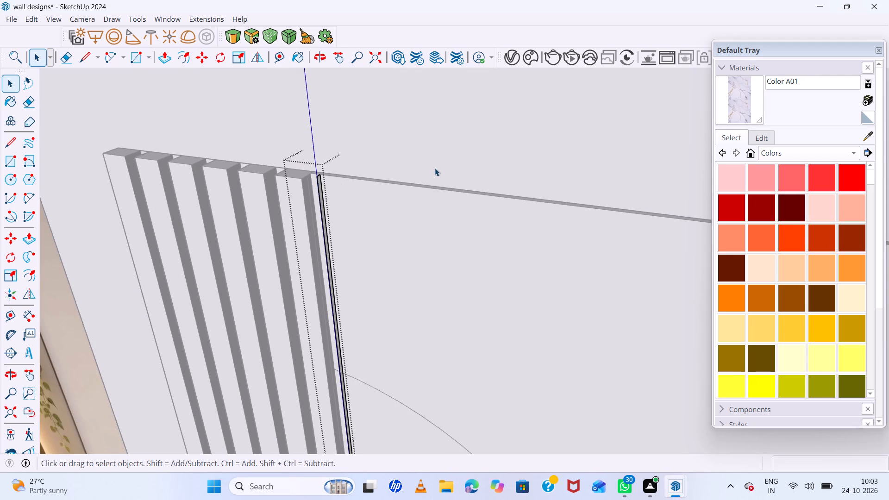
Leave the strip group and move the thin strip back against the end slat's side, aligning its upper front corner with the slat's side edge line.
double_click(436, 166)
scroll(304, 187, up, 5)
scroll(319, 182, down, 18)
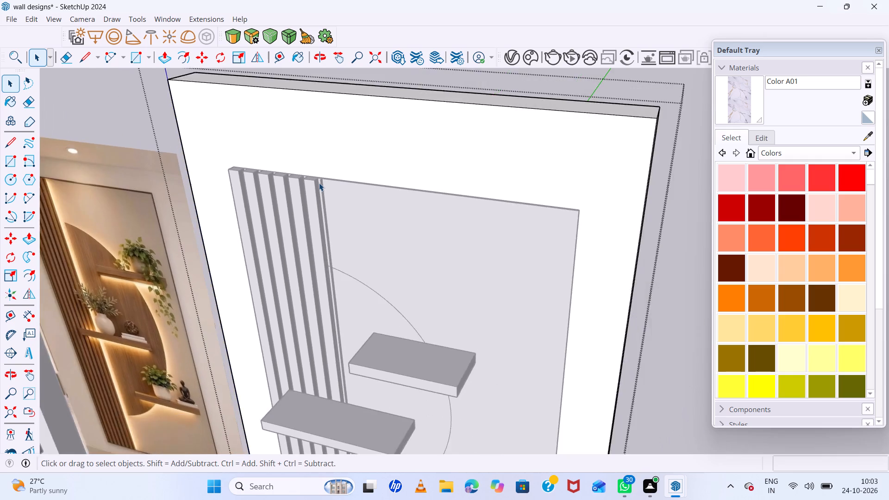
scroll(319, 183, down, 5)
click(570, 134)
scroll(221, 197, up, 6)
scroll(363, 180, up, 12)
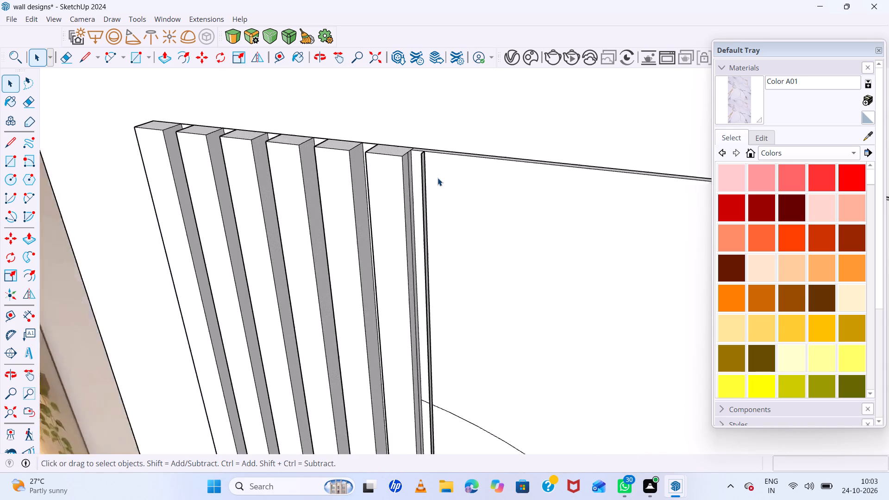
scroll(438, 178, up, 5)
middle_drag(402, 172, 340, 212)
click(436, 142)
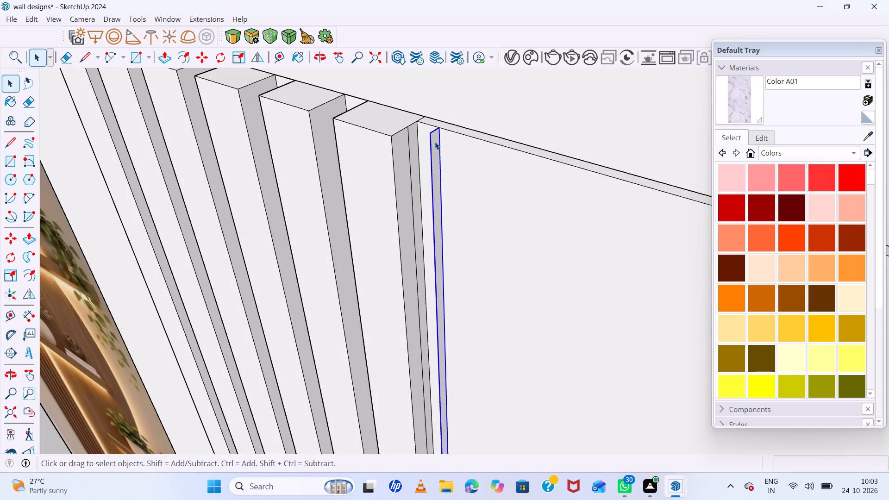
key(m)
scroll(433, 141, up, 13)
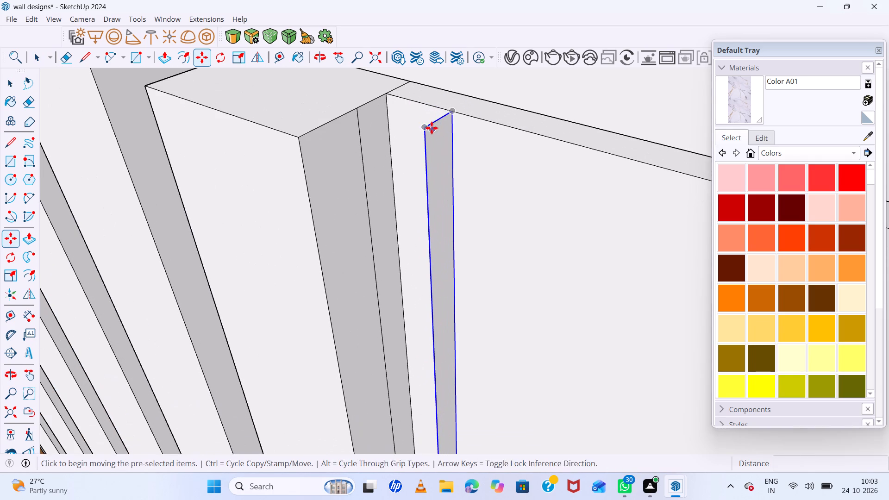
click(424, 129)
double_click(359, 112)
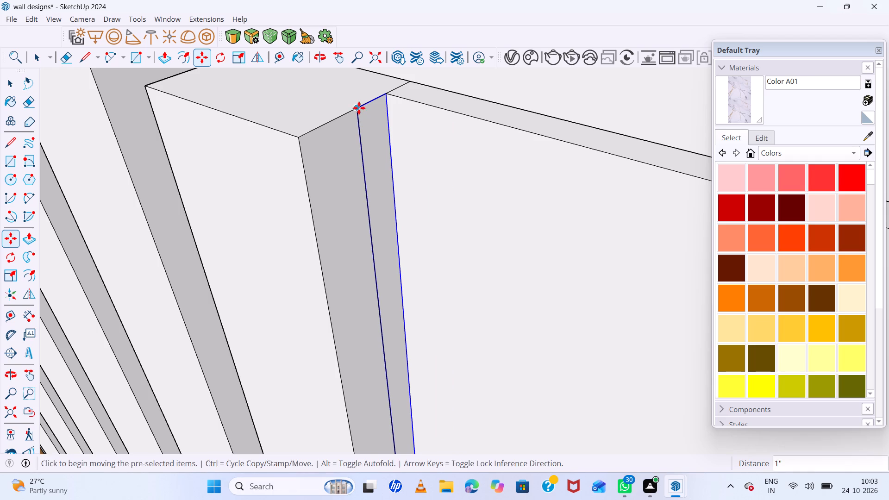
Move the thin strip 2 mm away from the end slat's side along the red axis and deselect it.
click(359, 107)
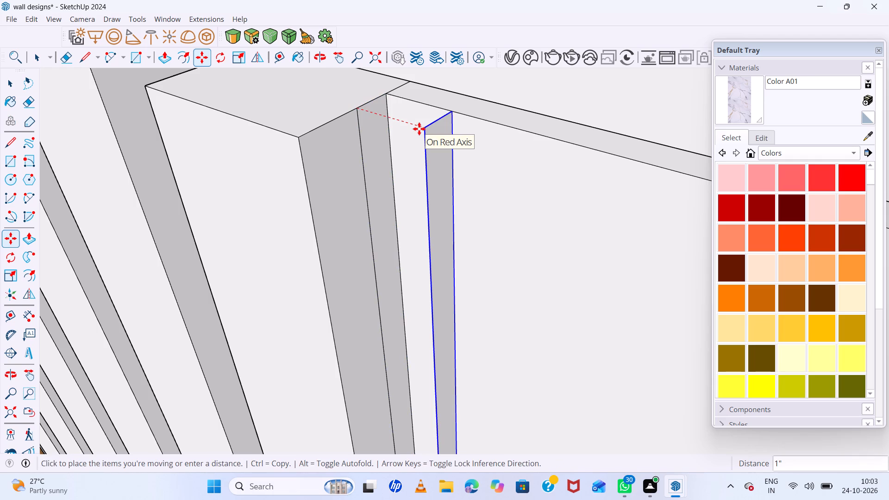
key(1)
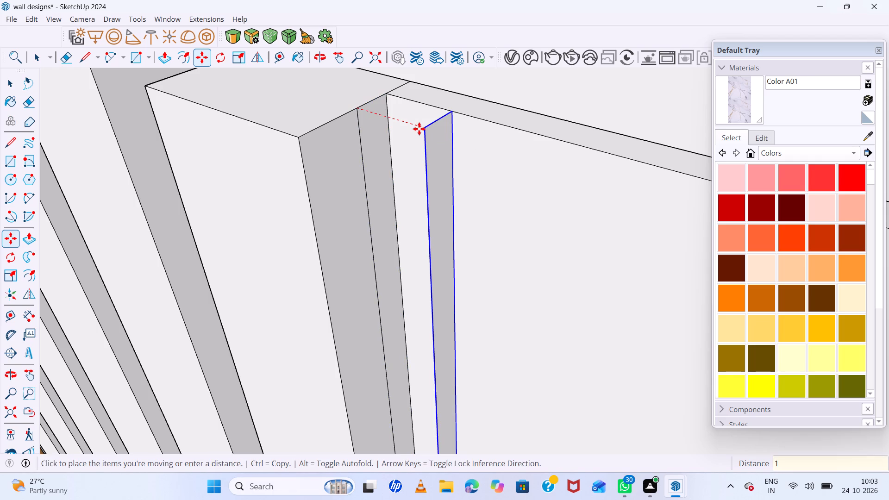
key(2)
key(BackSpace)
key(BackSpace)
key(2)
text(mm)
key(Return)
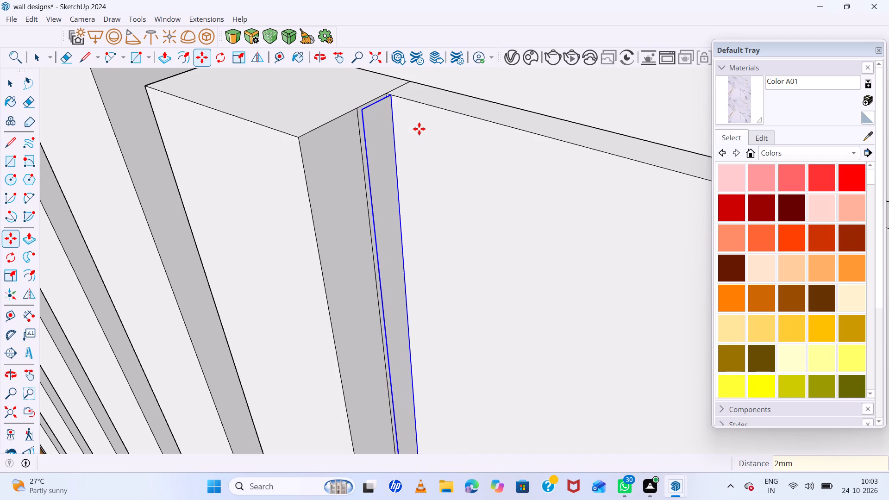
scroll(269, 215, down, 5)
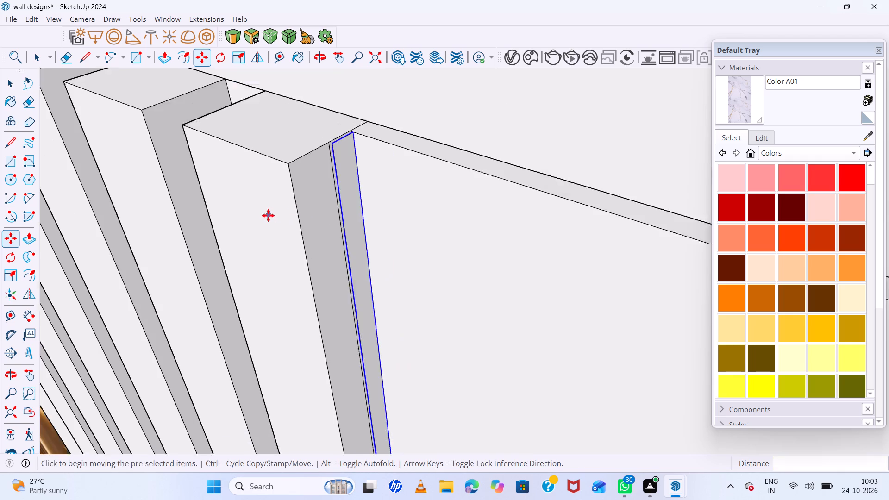
scroll(268, 215, down, 20)
scroll(268, 215, down, 20)
scroll(268, 215, down, 11)
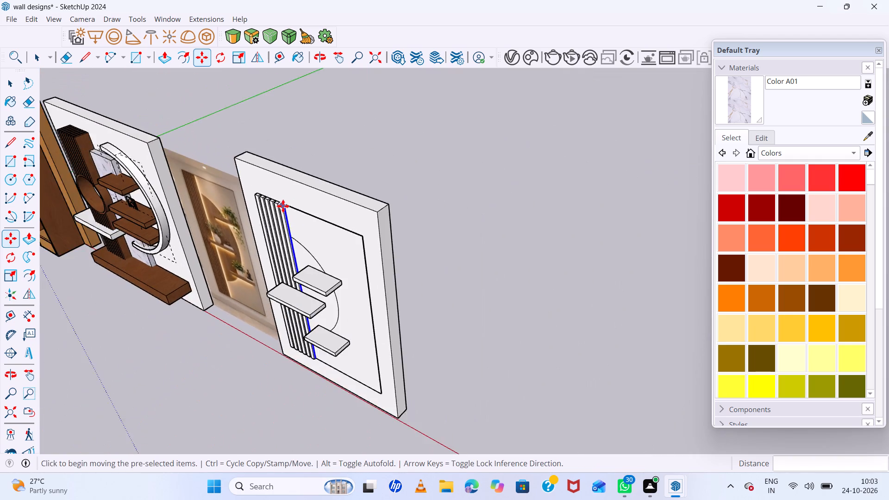
scroll(283, 206, down, 15)
middle_drag(299, 274, 378, 272)
middle_click(378, 272)
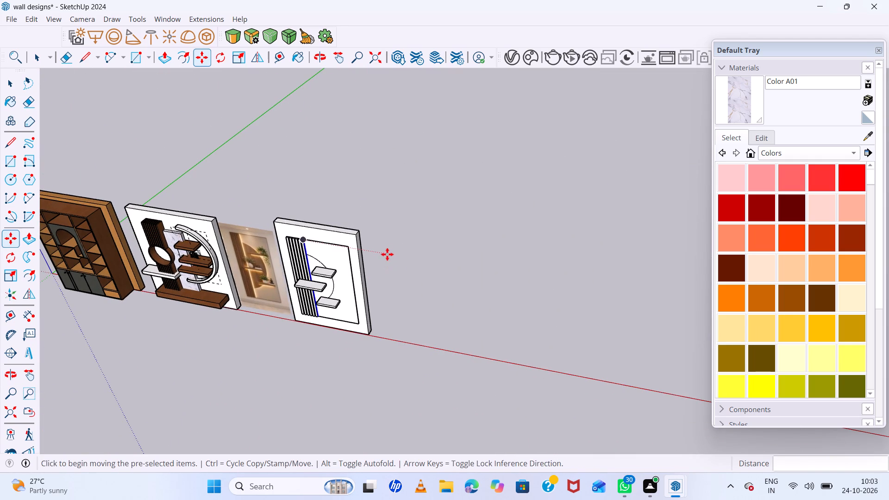
key(space)
click(387, 253)
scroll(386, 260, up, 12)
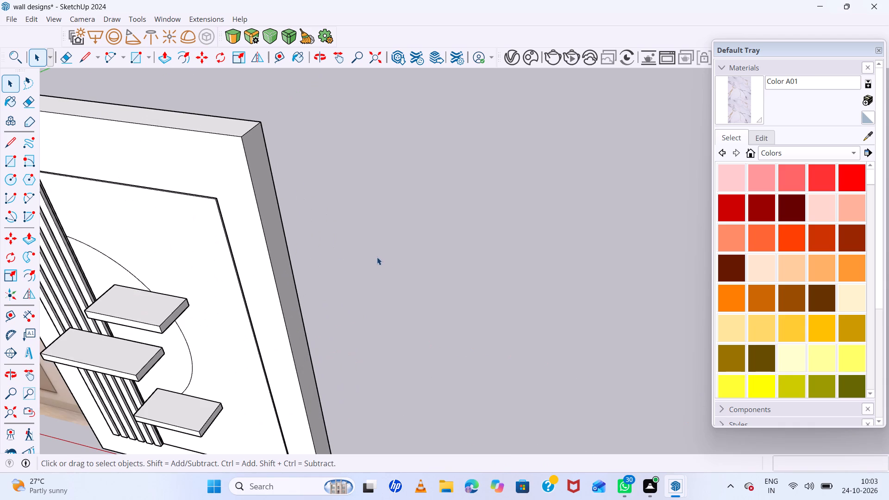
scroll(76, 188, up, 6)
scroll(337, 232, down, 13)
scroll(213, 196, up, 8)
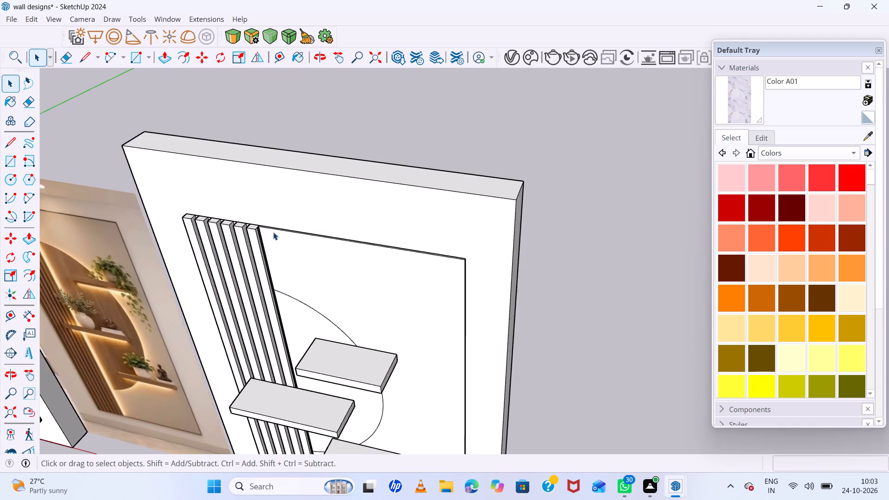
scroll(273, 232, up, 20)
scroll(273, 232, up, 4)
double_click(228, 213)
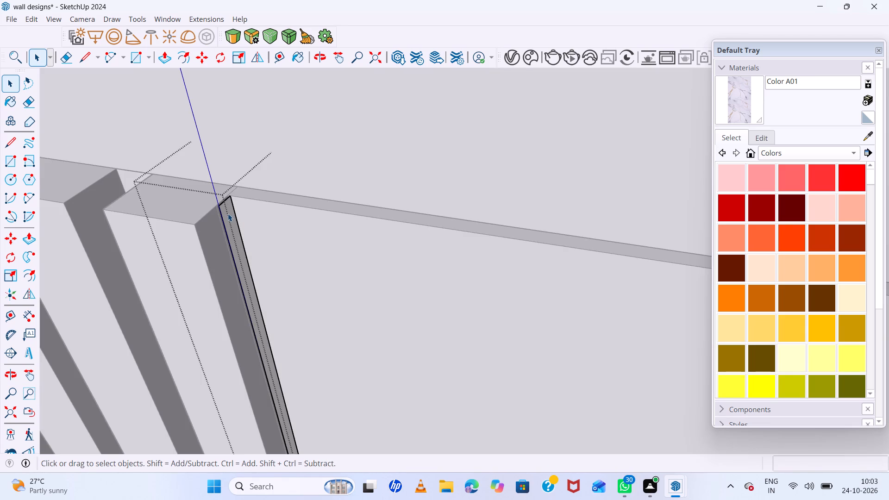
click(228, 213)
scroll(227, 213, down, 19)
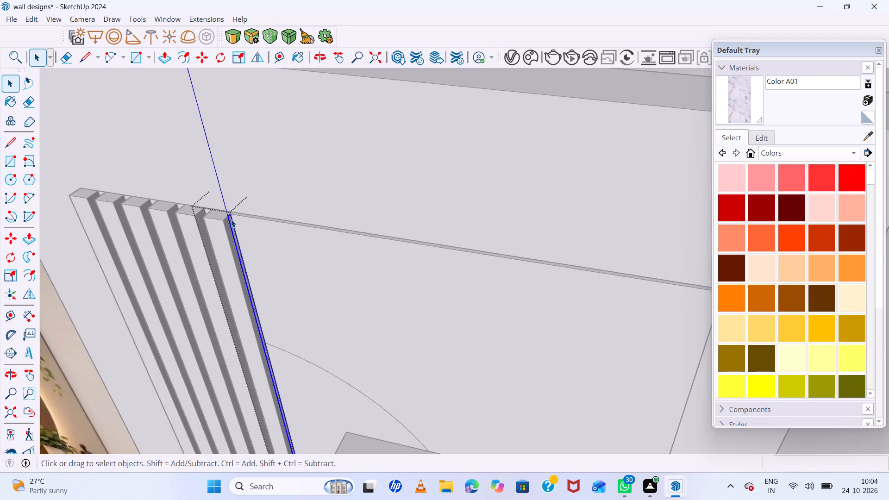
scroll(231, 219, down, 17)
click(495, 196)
Convert the thin strip group beside the end slat into a V-Ray mesh light.
scroll(221, 258, up, 12)
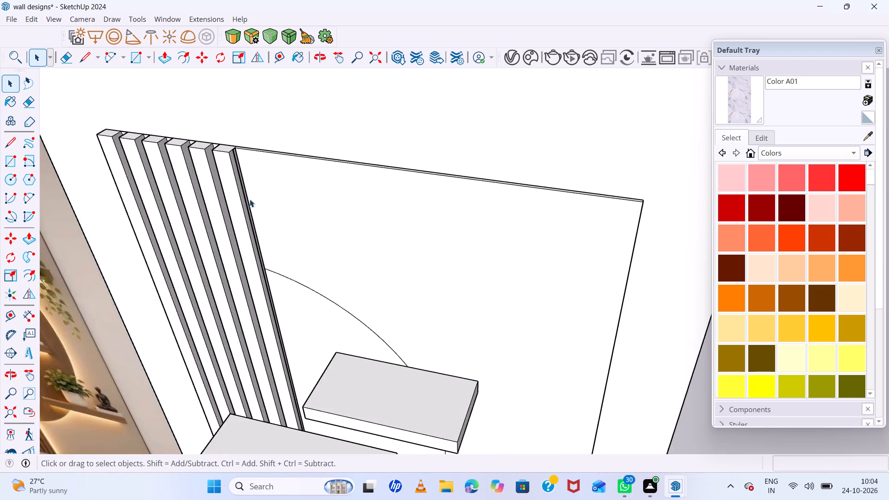
scroll(250, 199, up, 15)
click(225, 156)
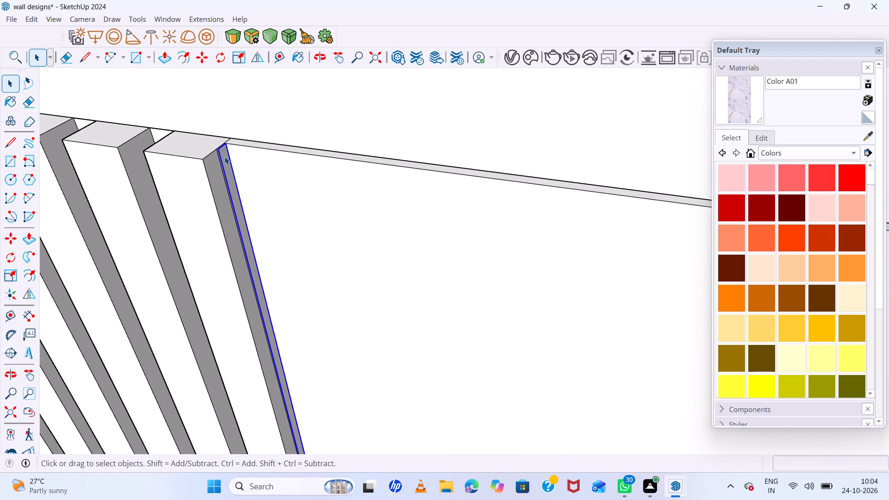
double_click(211, 35)
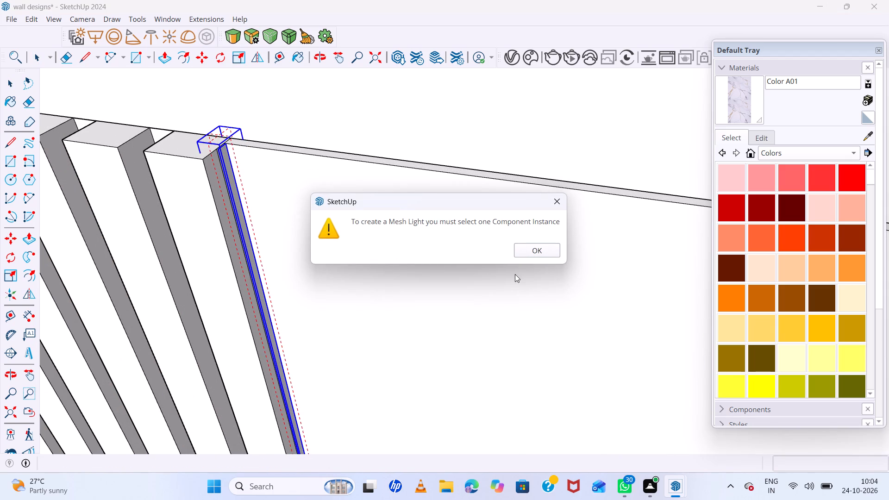
click(541, 253)
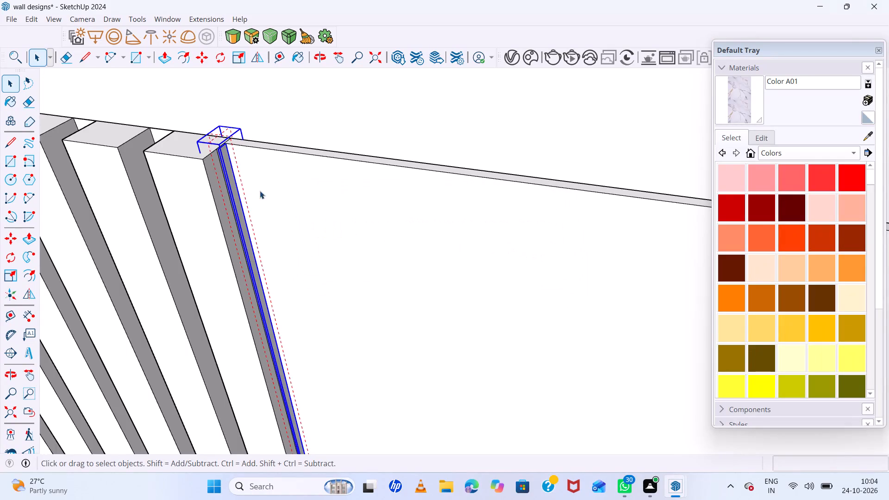
Deselect the strip and save the model.
scroll(251, 191, down, 20)
scroll(251, 191, down, 19)
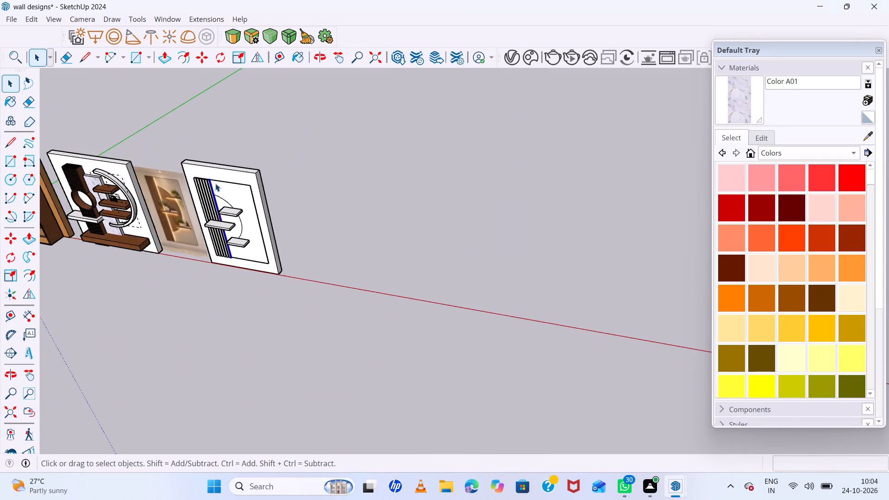
middle_drag(302, 280, 373, 246)
middle_click(375, 245)
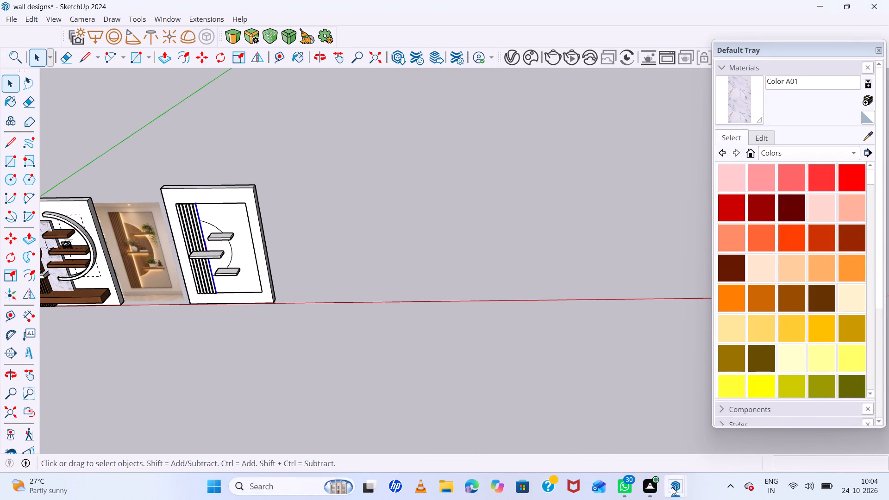
click(672, 487)
click(445, 220)
key(ctrl+s)
Switch to the V-Ray Frame Buffer and start an interactive render of the wall panels.
click(667, 490)
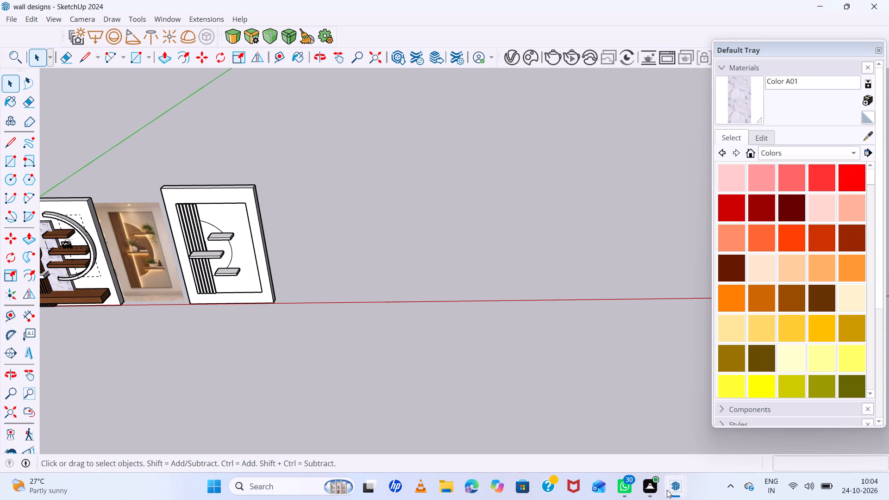
click(665, 420)
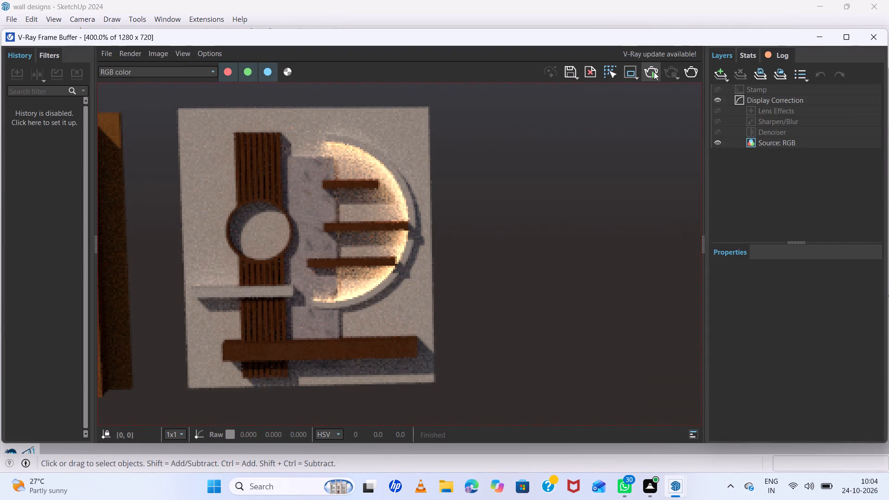
double_click(654, 72)
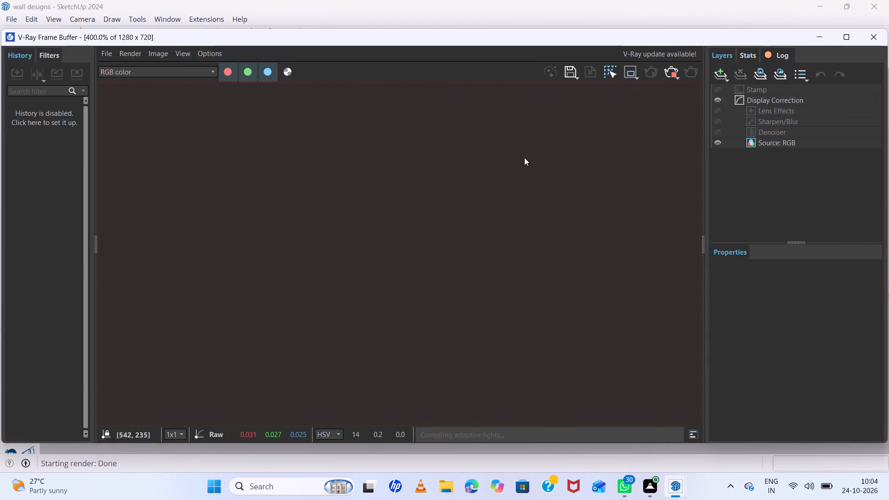
scroll(425, 214, down, 2)
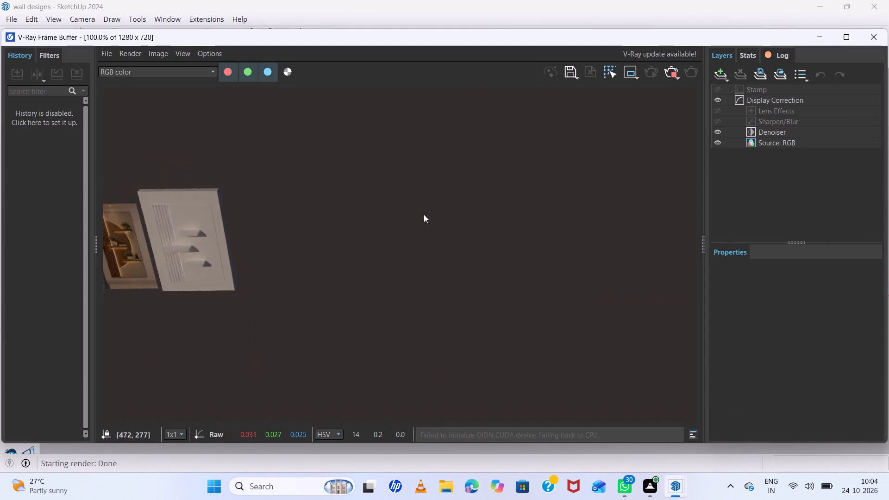
scroll(423, 214, down, 3)
scroll(379, 258, up, 7)
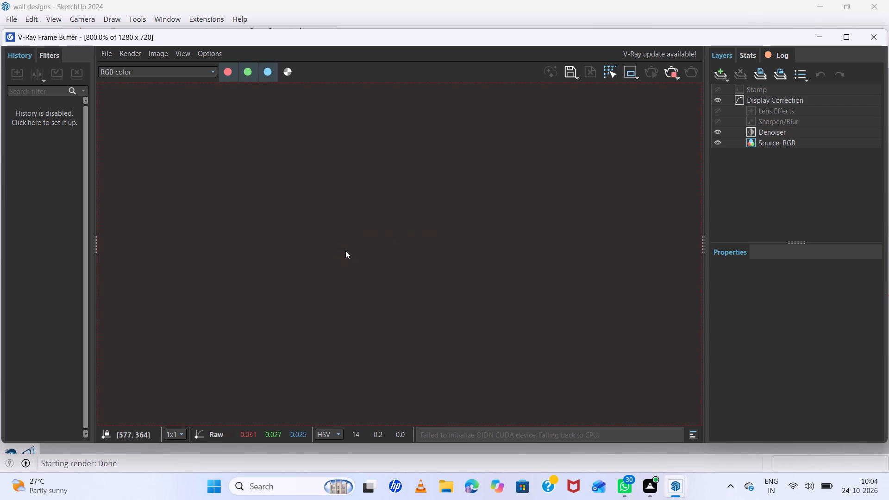
scroll(344, 250, down, 3)
Reframe the model view on the slatted wall panel and examine the strip light in the interactive render.
double_click(811, 35)
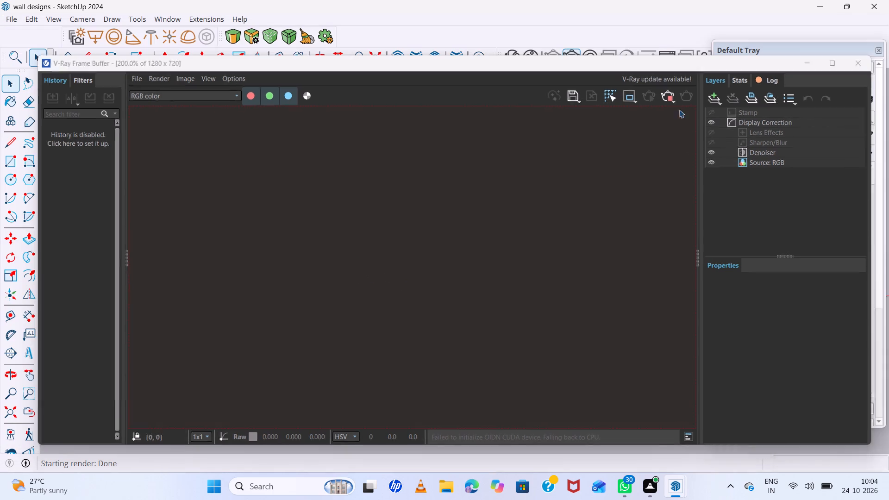
scroll(437, 215, down, 8)
scroll(208, 250, up, 9)
middle_drag(307, 251, 315, 158)
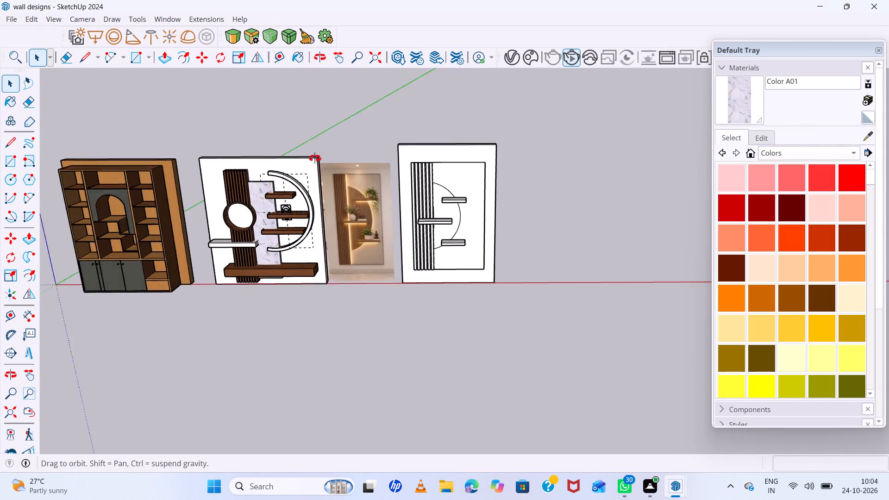
middle_drag(315, 158, 326, 112)
middle_click(326, 111)
scroll(538, 246, up, 8)
middle_drag(505, 244, 407, 249)
middle_click(407, 249)
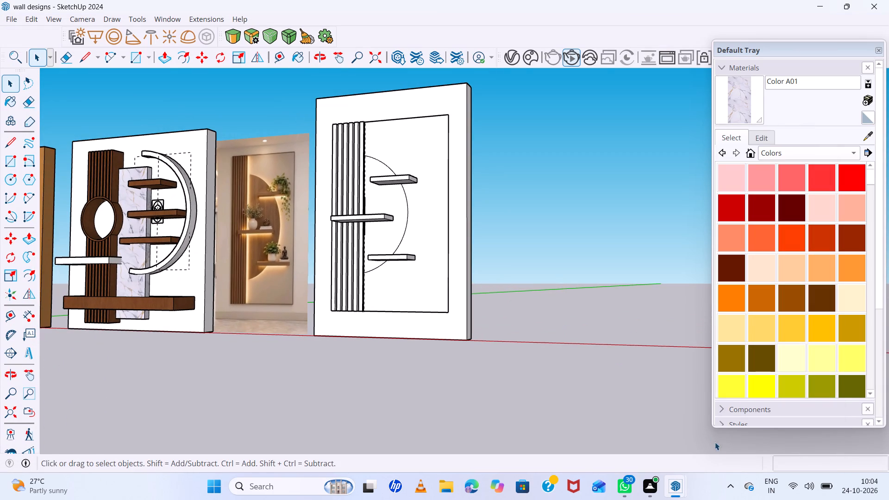
click(683, 484)
click(675, 430)
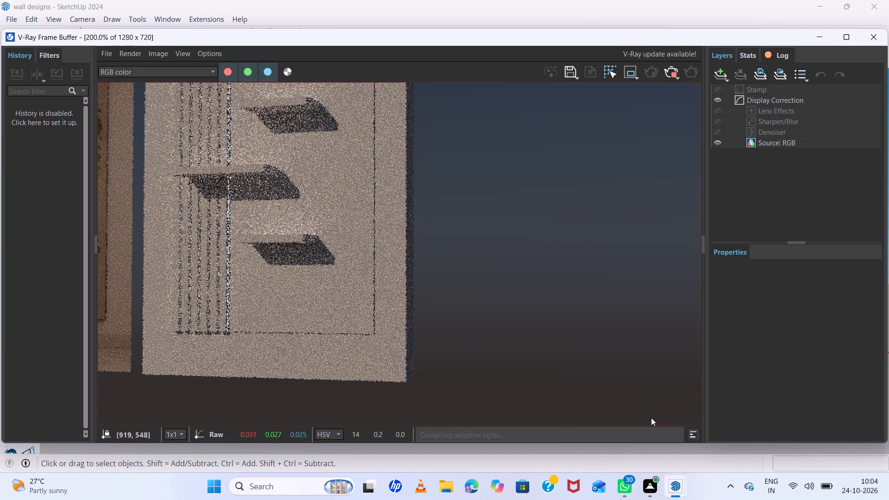
scroll(376, 311, down, 2)
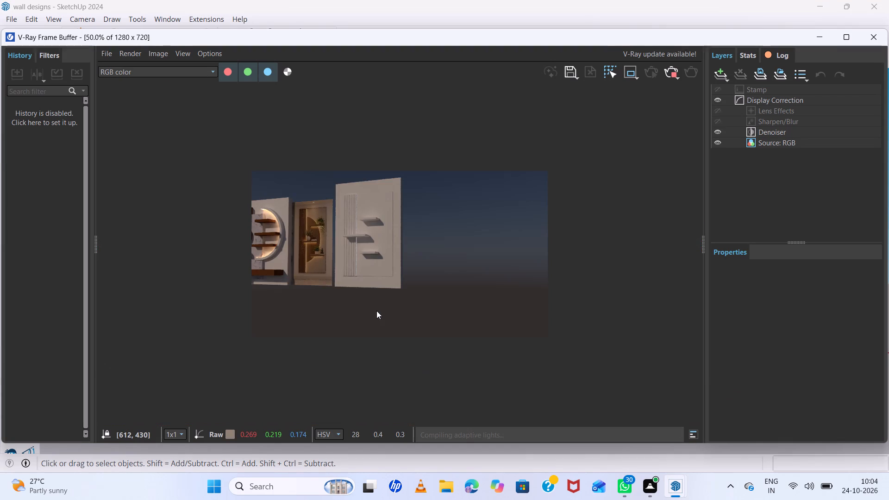
scroll(327, 226, up, 2)
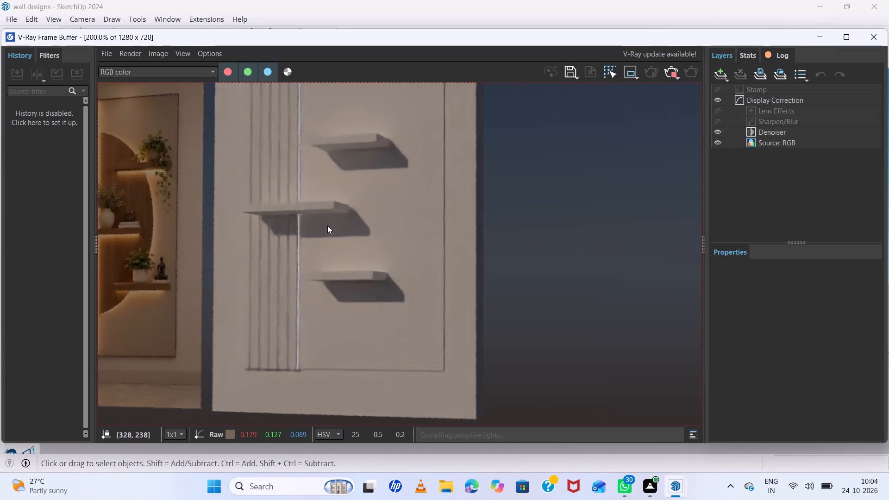
scroll(329, 225, down, 1)
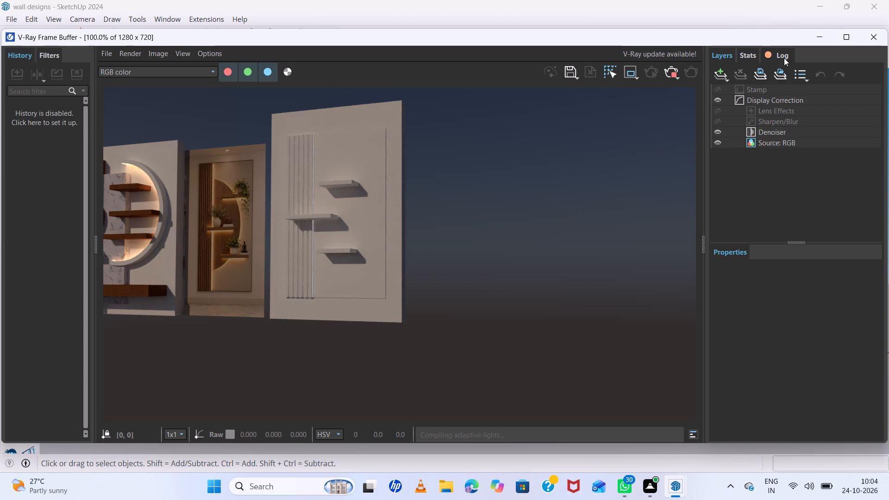
Stop the interactive render and return to the model.
click(676, 70)
click(811, 35)
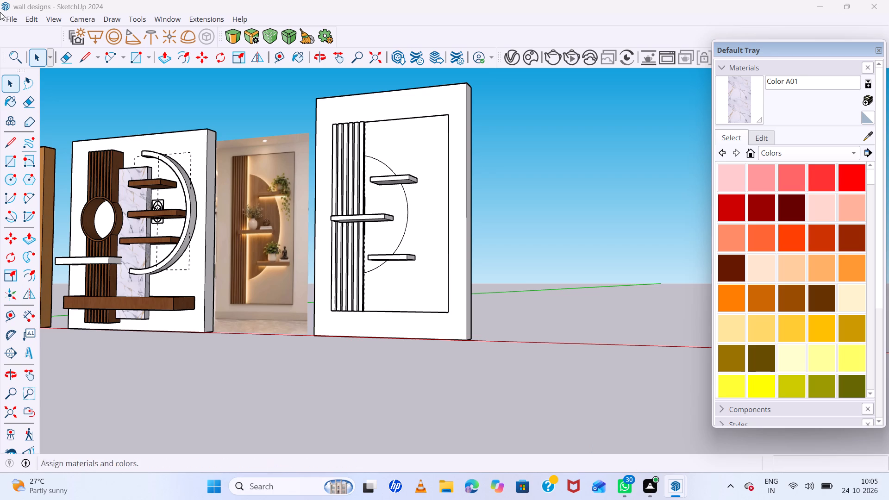
Set the colour temperature of Mesh Light#1 to 3500 K in the V-Ray Asset Editor.
click(681, 484)
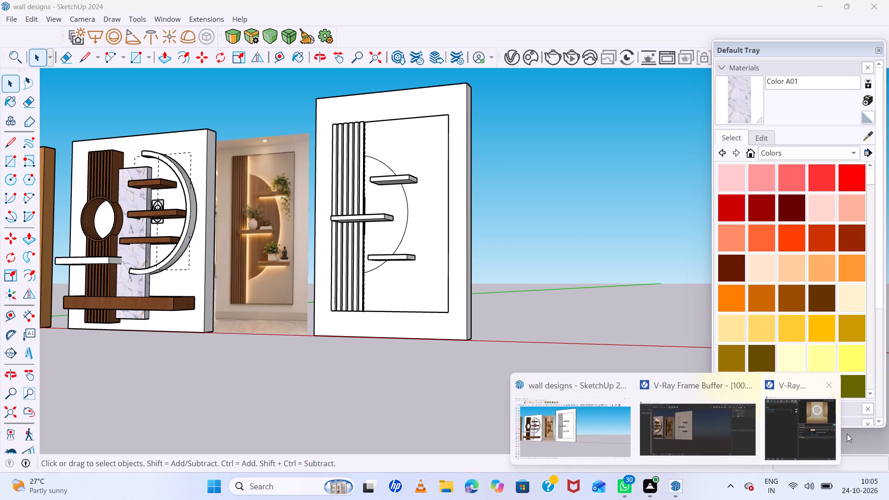
double_click(827, 434)
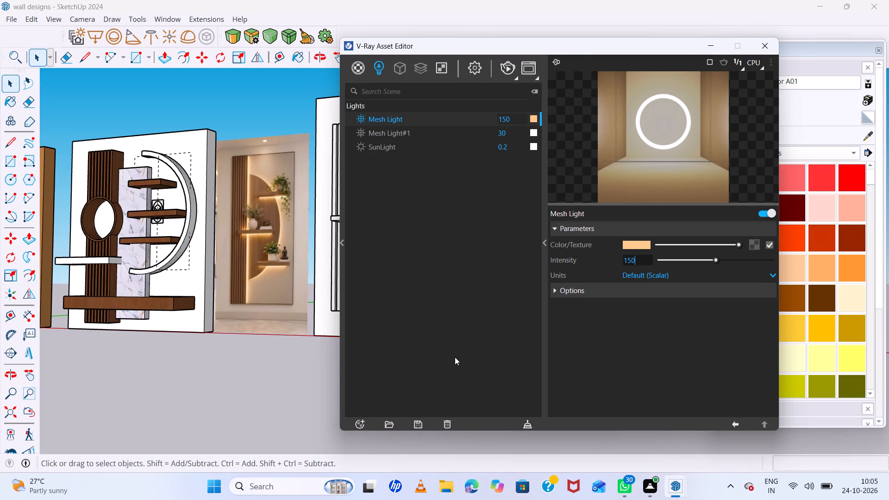
click(508, 135)
key(BackSpace)
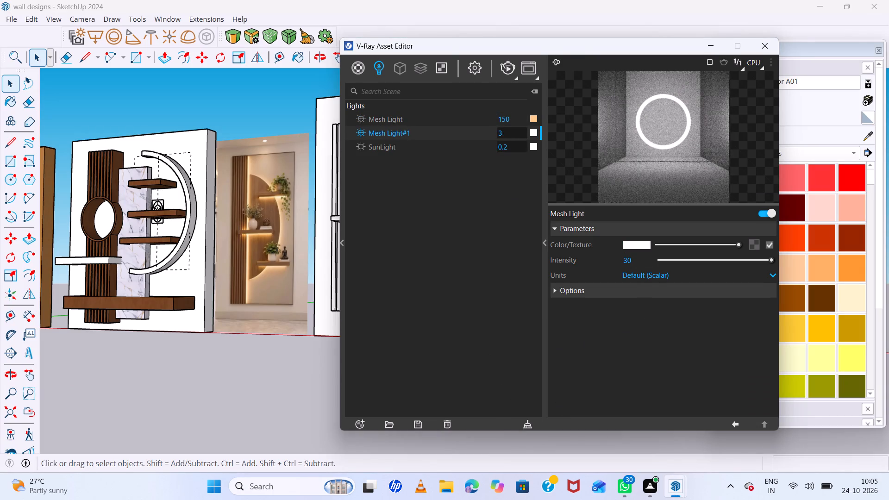
key(BackSpace)
click(645, 245)
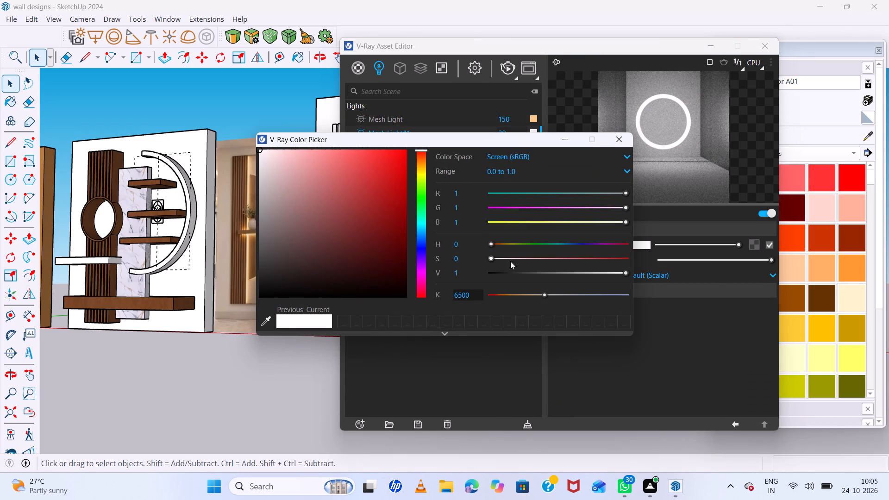
click(462, 295)
key(BackSpace)
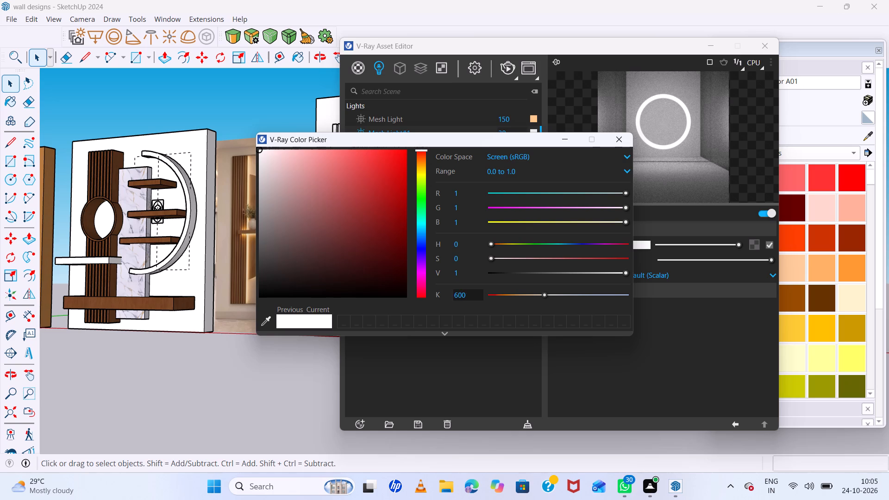
key(BackSpace)
key(BackSpace)
key(3)
key(5)
Switch the units of the first light, Mesh Light, to Radiant power (W).
click(486, 116)
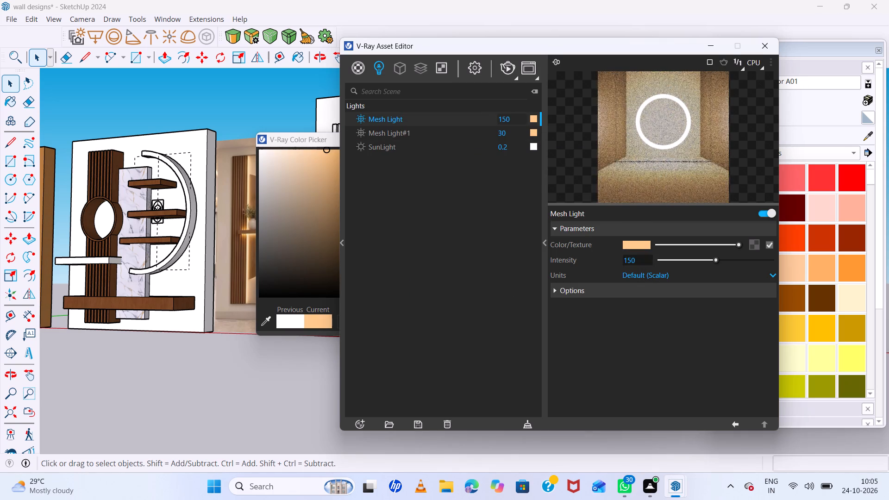
click(666, 274)
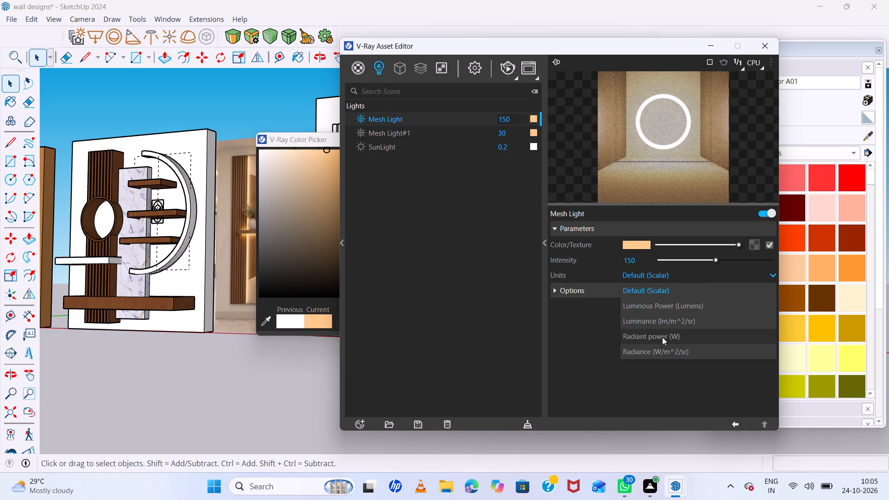
click(662, 337)
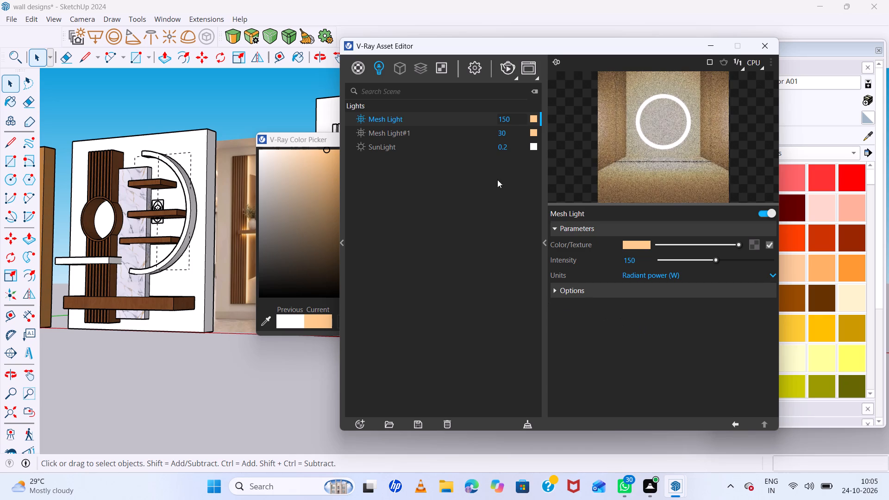
Set the intensity of Mesh Light#1 to 50 and put away the light settings windows.
click(517, 136)
key(BackSpace)
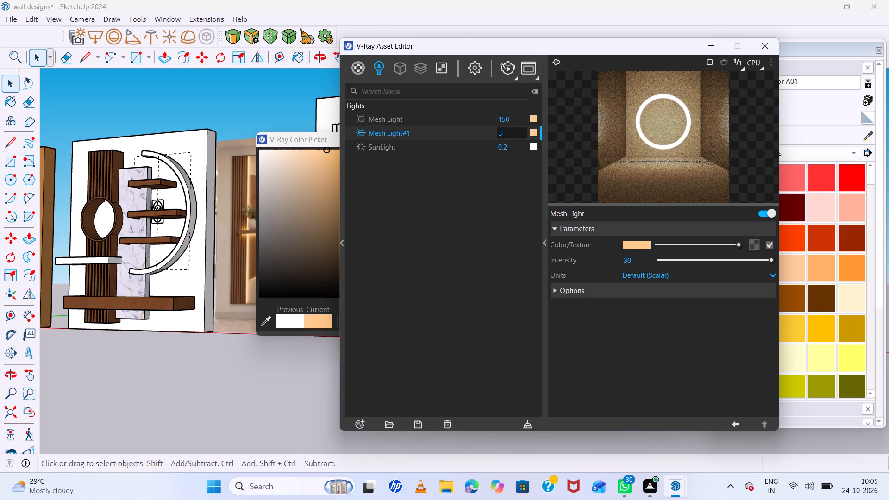
key(BackSpace)
text(50)
click(483, 247)
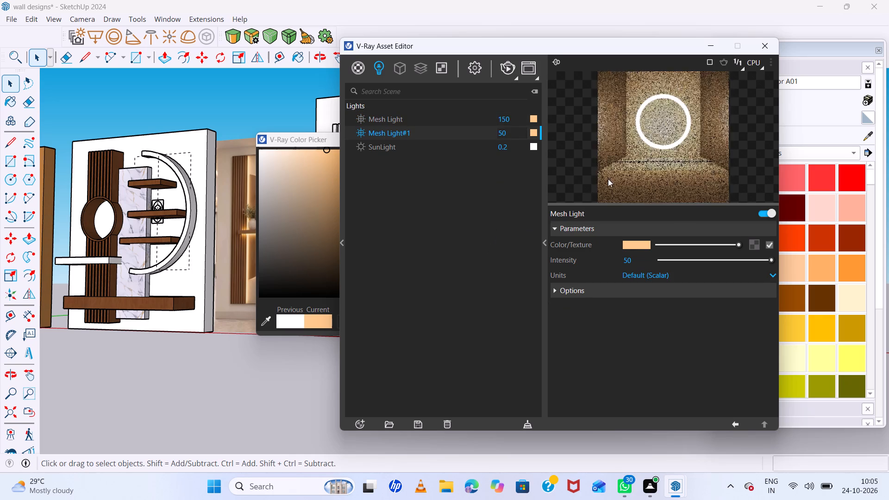
click(709, 44)
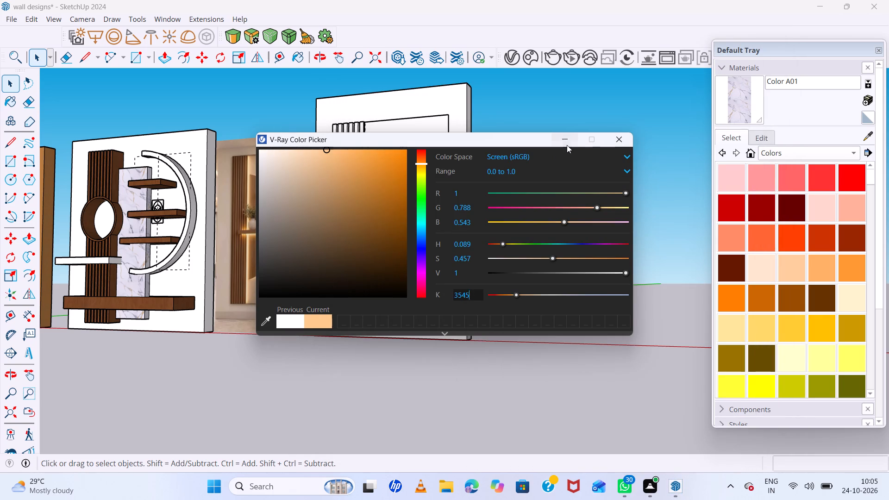
click(565, 143)
Rerun the interactive render, examine the strip light beside the slats up close, and stop the render.
click(681, 489)
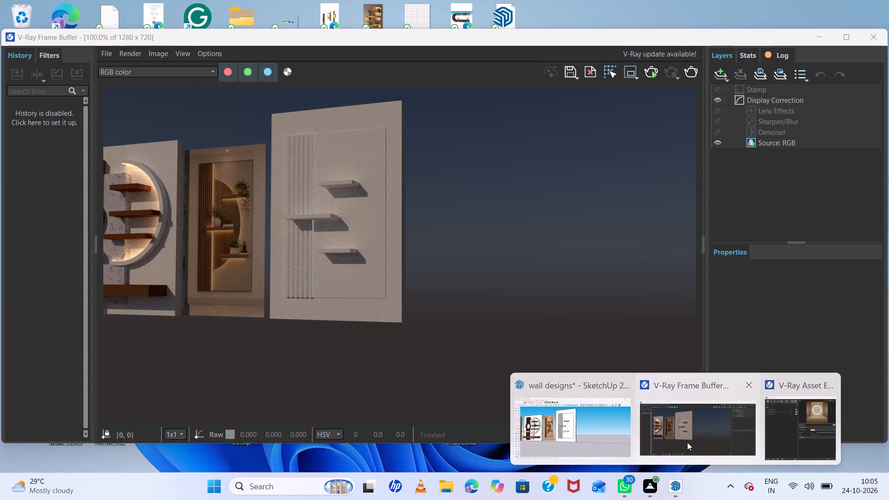
click(687, 442)
double_click(647, 72)
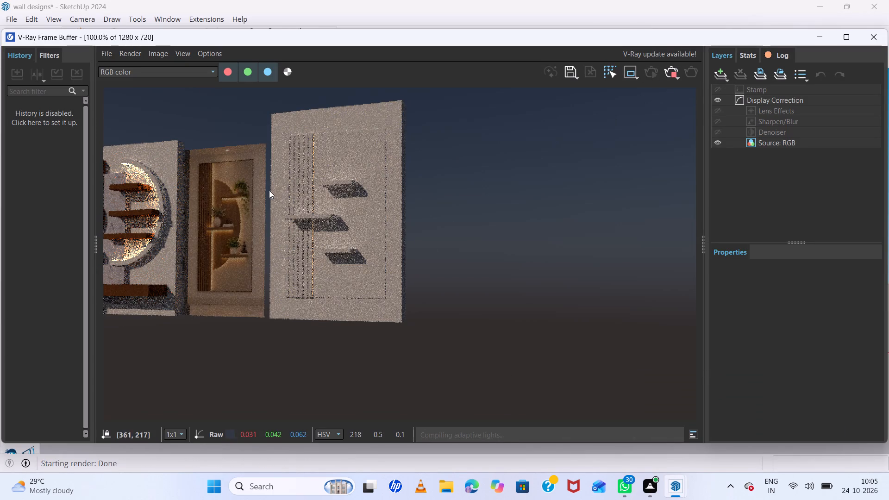
scroll(300, 268, up, 1)
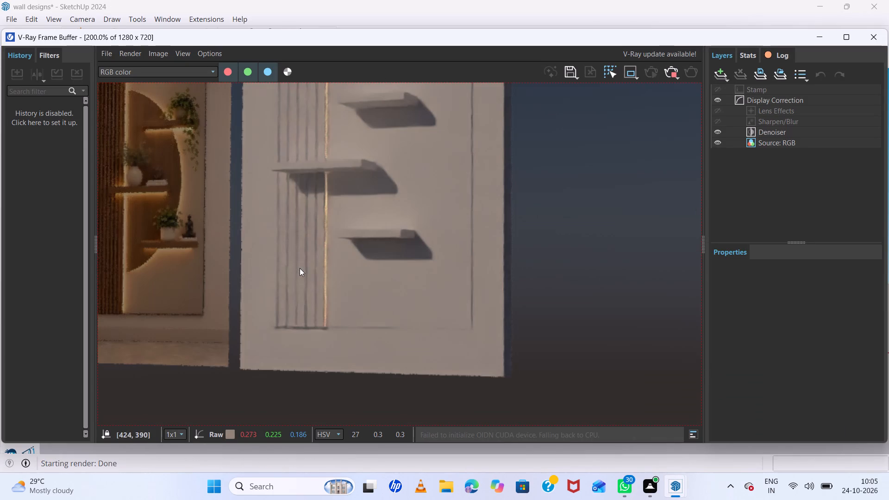
scroll(310, 277, down, 3)
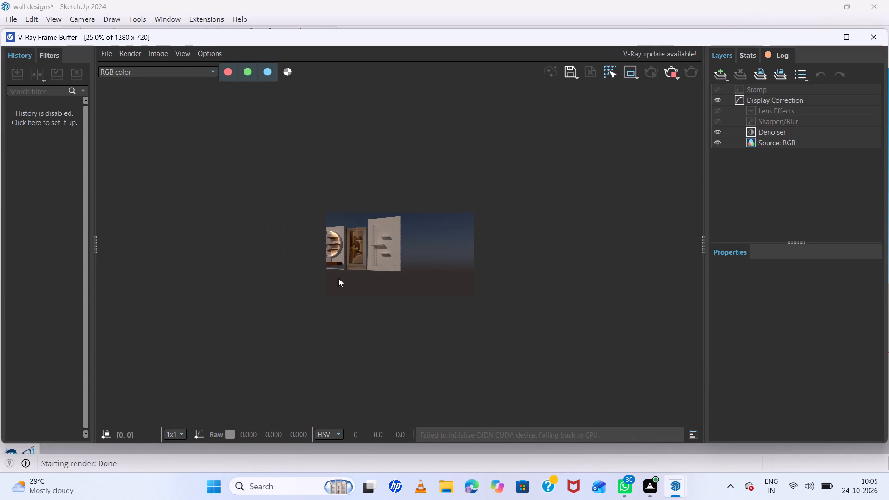
scroll(358, 277, up, 3)
scroll(377, 239, down, 1)
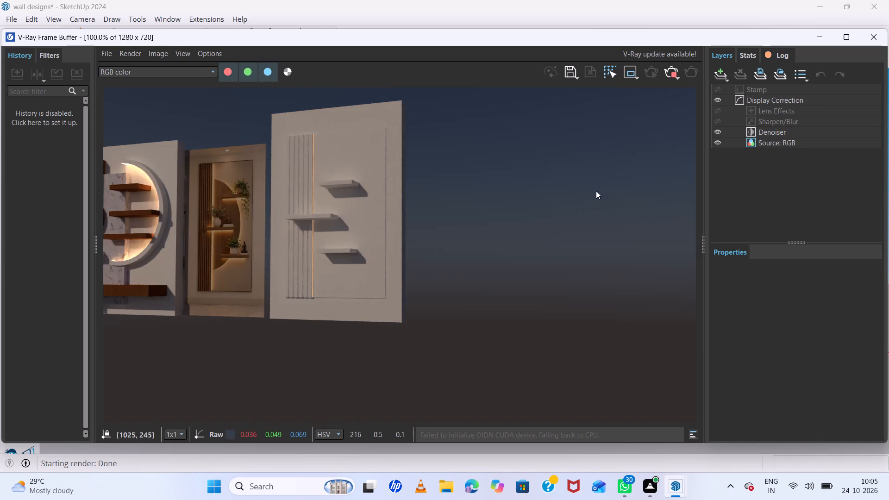
double_click(671, 75)
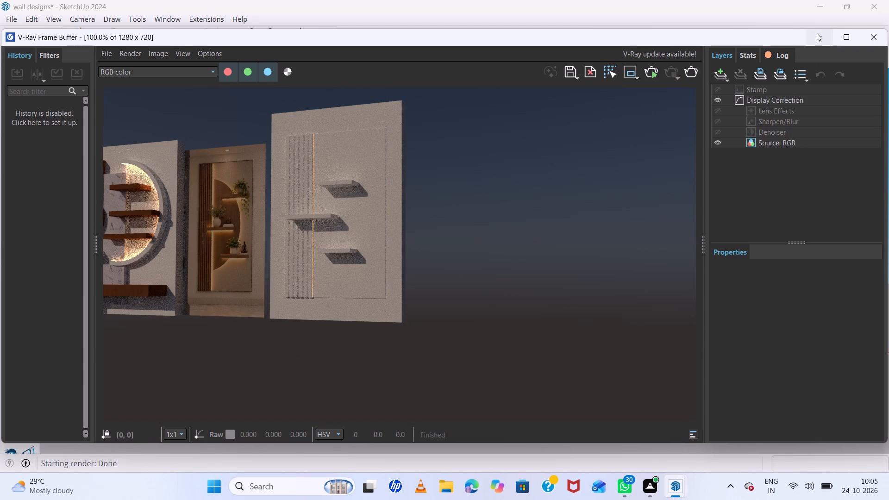
click(813, 30)
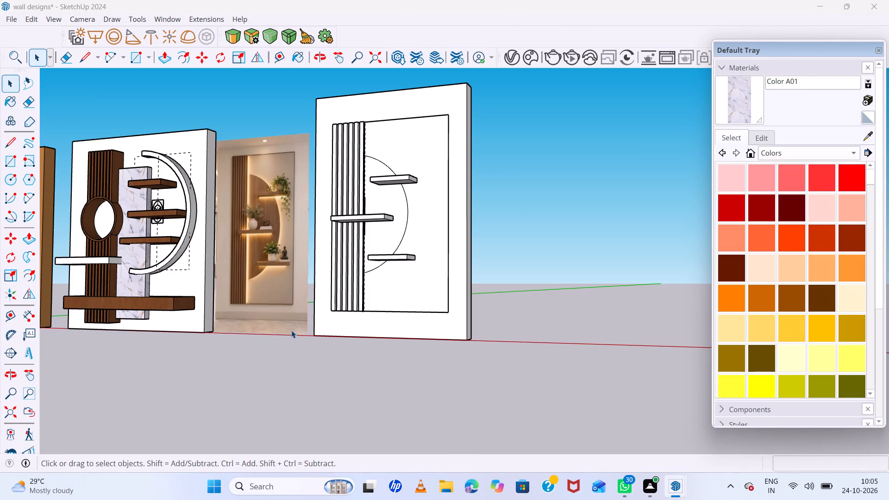
Examine the lower ends of the slats and the light strip, comparing the panel with the reference image.
scroll(291, 330, up, 4)
scroll(291, 330, down, 1)
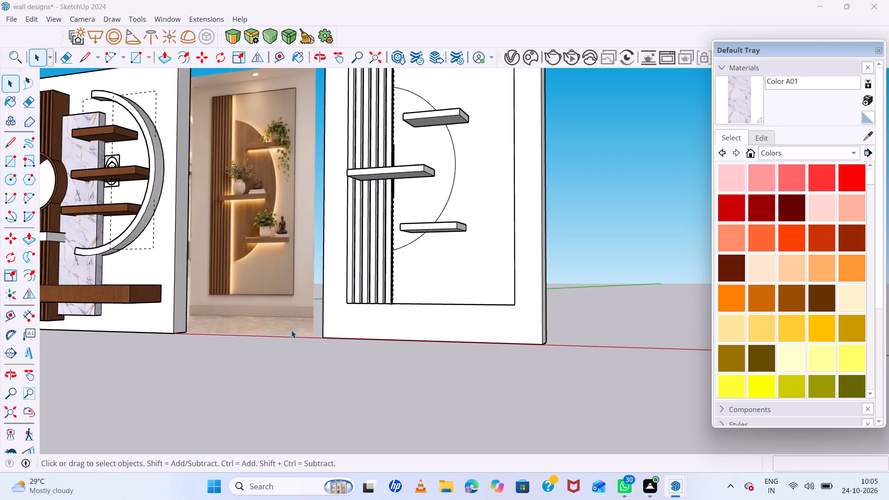
scroll(291, 330, down, 3)
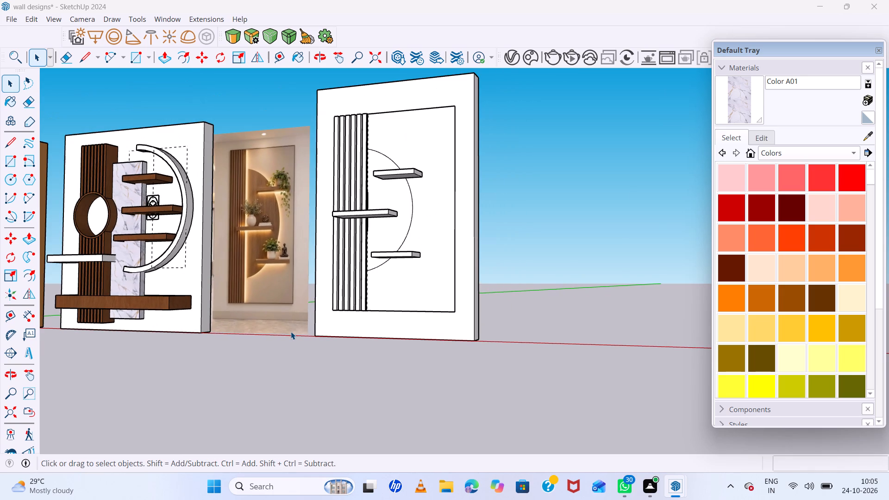
scroll(291, 331, up, 4)
scroll(282, 408, up, 5)
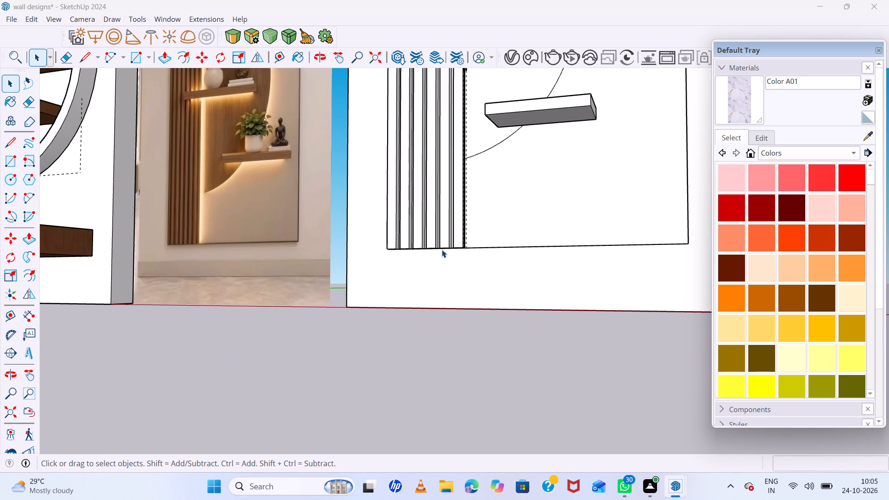
scroll(443, 250, up, 6)
scroll(490, 266, up, 17)
middle_drag(472, 236, 437, 271)
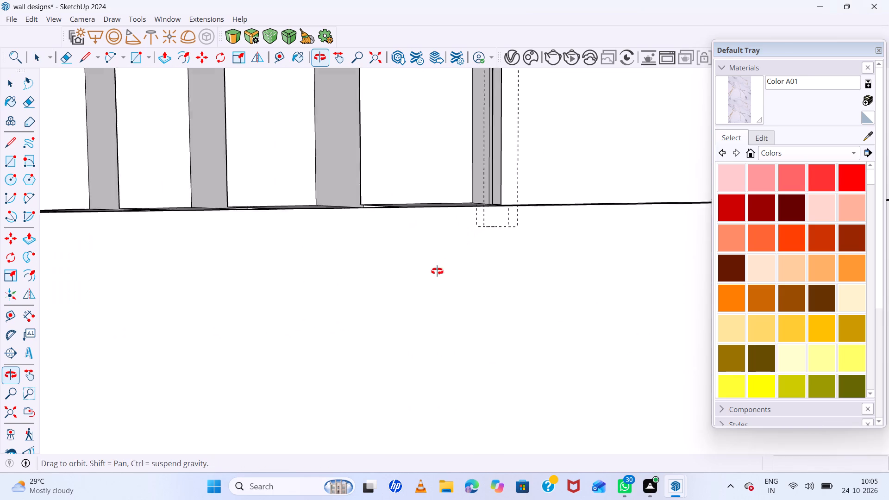
middle_drag(437, 271, 426, 295)
scroll(426, 283, down, 18)
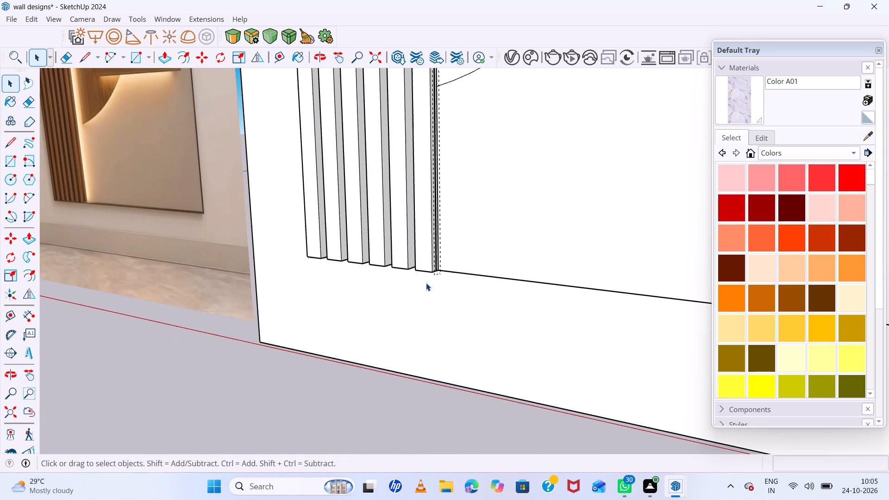
scroll(426, 283, down, 3)
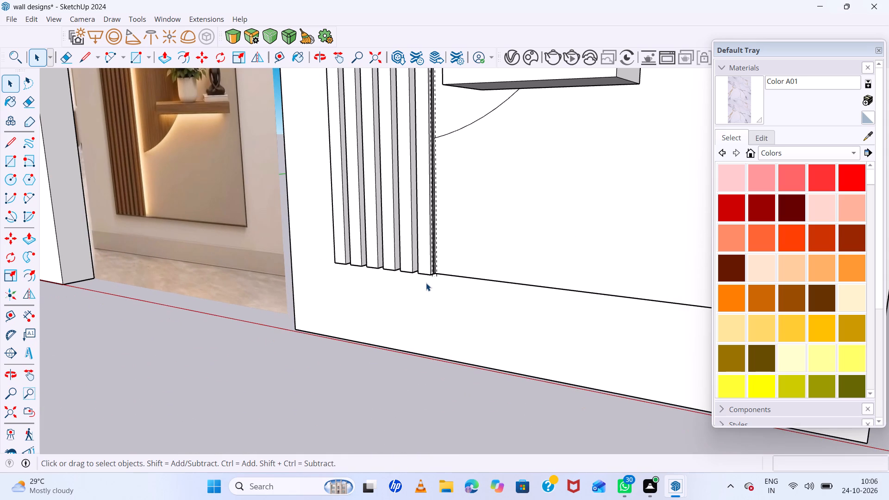
scroll(426, 283, down, 8)
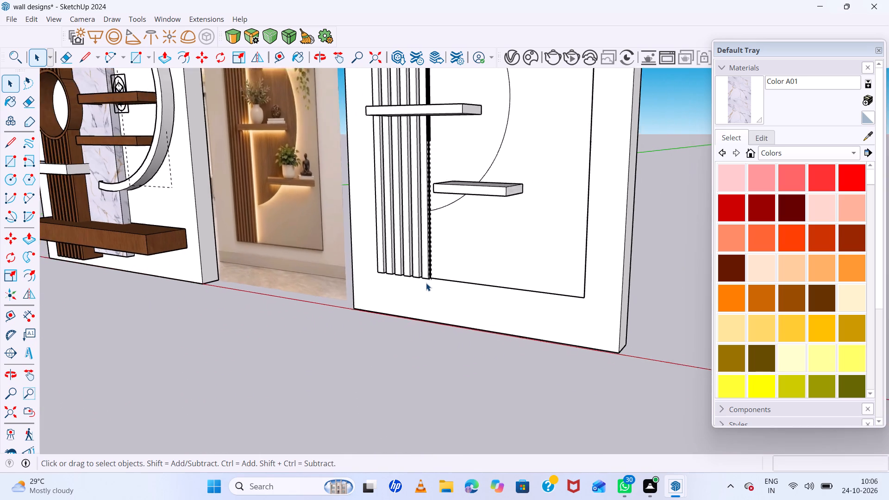
scroll(426, 283, down, 7)
middle_drag(426, 284, 545, 347)
middle_click(545, 347)
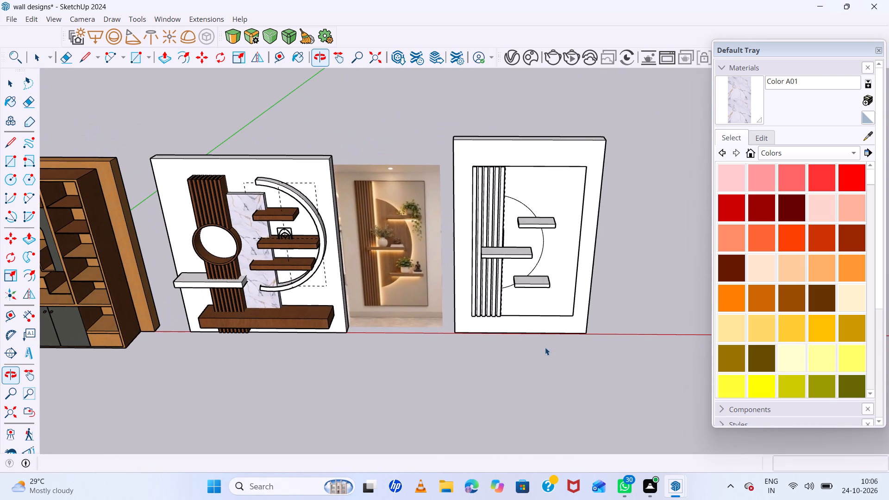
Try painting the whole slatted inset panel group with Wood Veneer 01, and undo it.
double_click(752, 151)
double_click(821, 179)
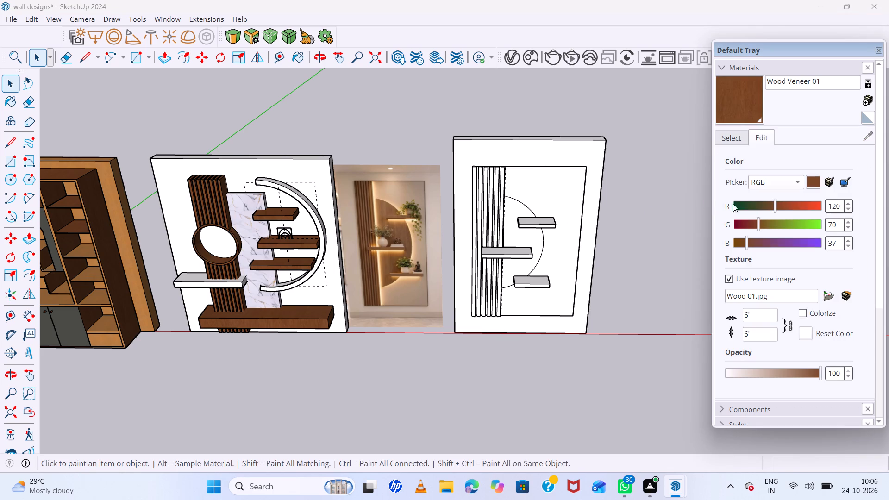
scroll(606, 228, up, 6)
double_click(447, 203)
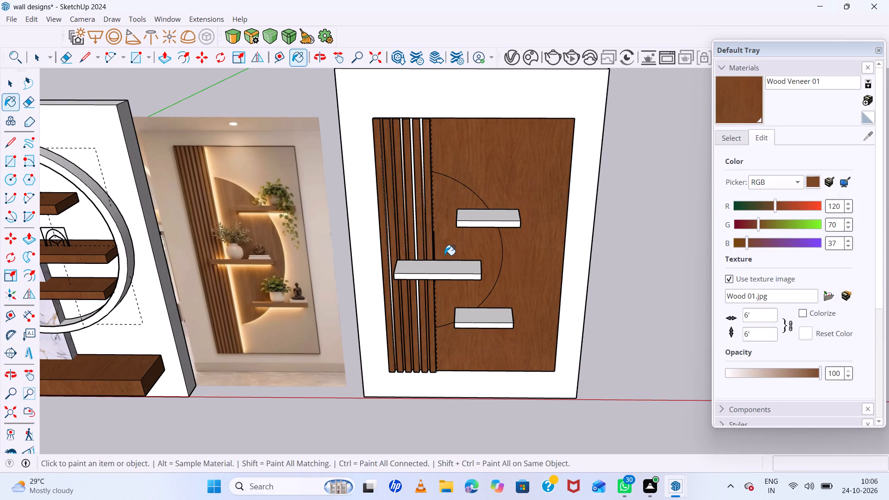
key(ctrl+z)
Open the slatted inset panel group and paint its semicircular backing face with Wood Veneer 01.
key(space)
triple_click(453, 245)
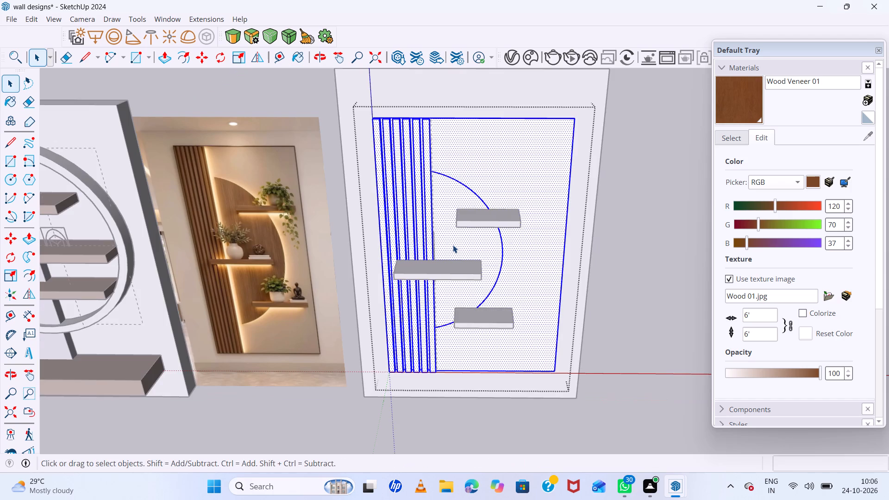
click(453, 245)
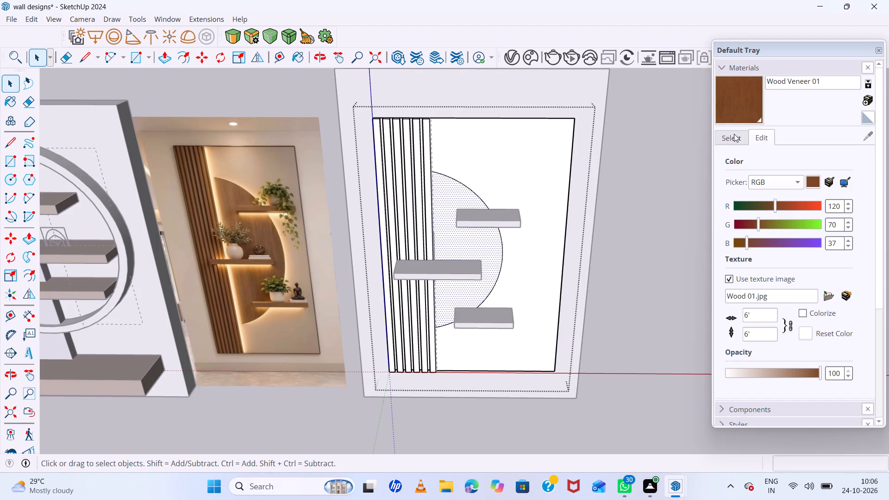
click(734, 134)
click(837, 184)
click(825, 180)
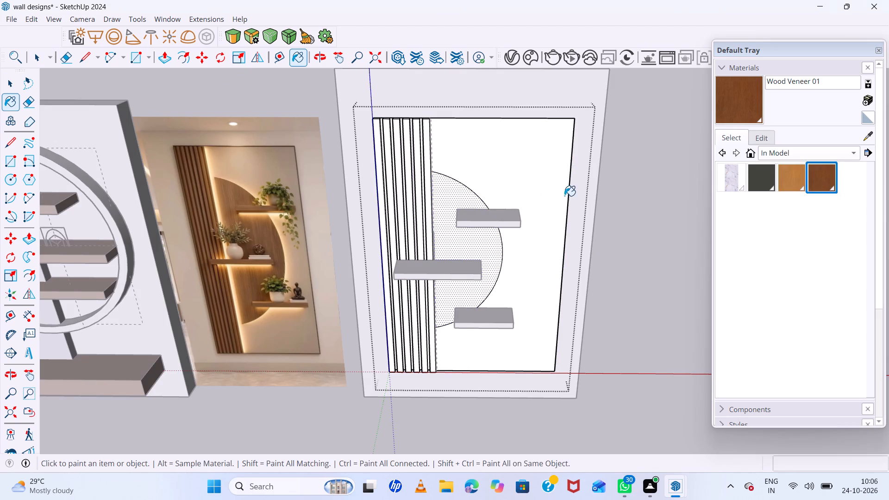
scroll(464, 221, up, 4)
click(428, 207)
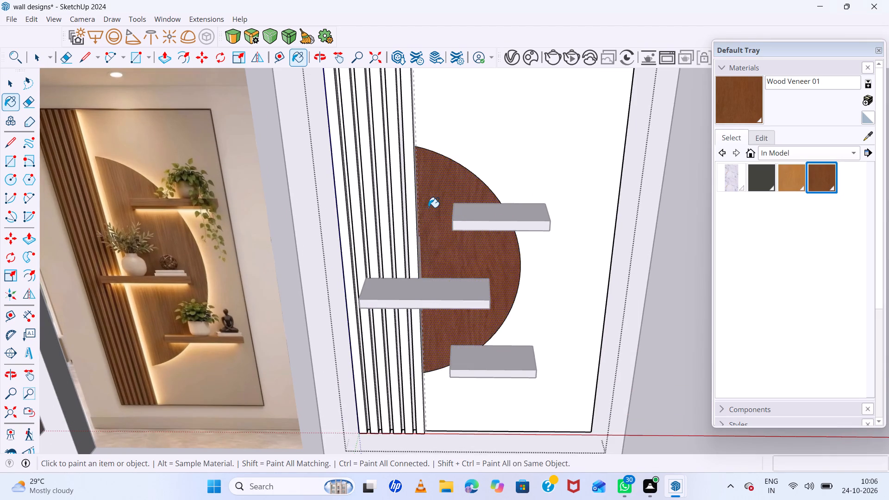
Paint the front faces of all six vertical slats with Wood Veneer 01.
scroll(429, 207, down, 6)
middle_drag(482, 240, 479, 219)
middle_click(479, 219)
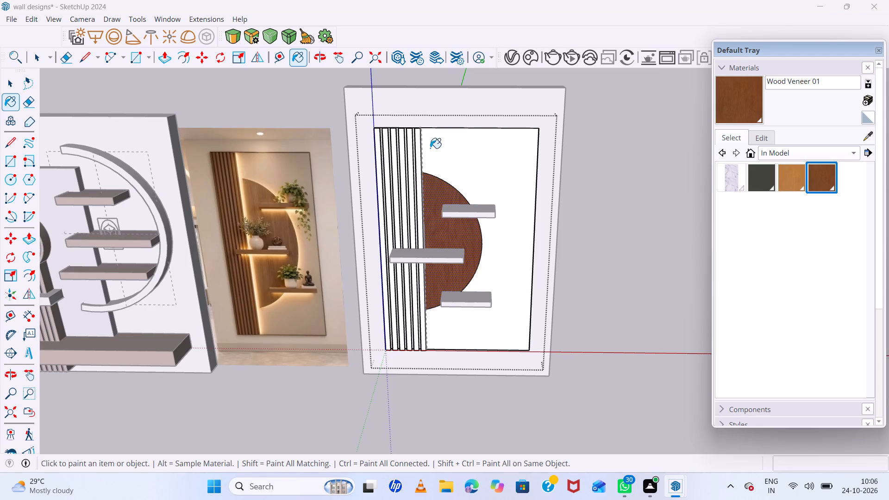
scroll(430, 141, up, 5)
scroll(401, 114, up, 5)
middle_drag(405, 137, 407, 196)
key(space)
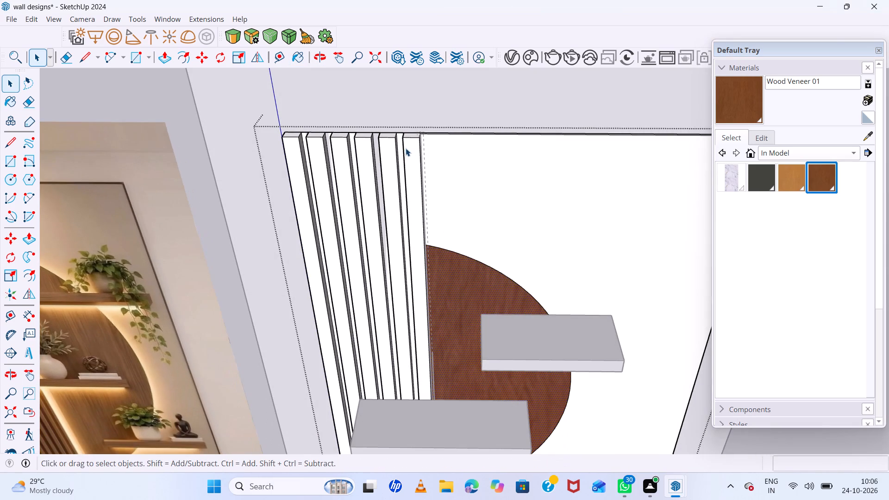
click(406, 148)
triple_click(409, 148)
click(409, 148)
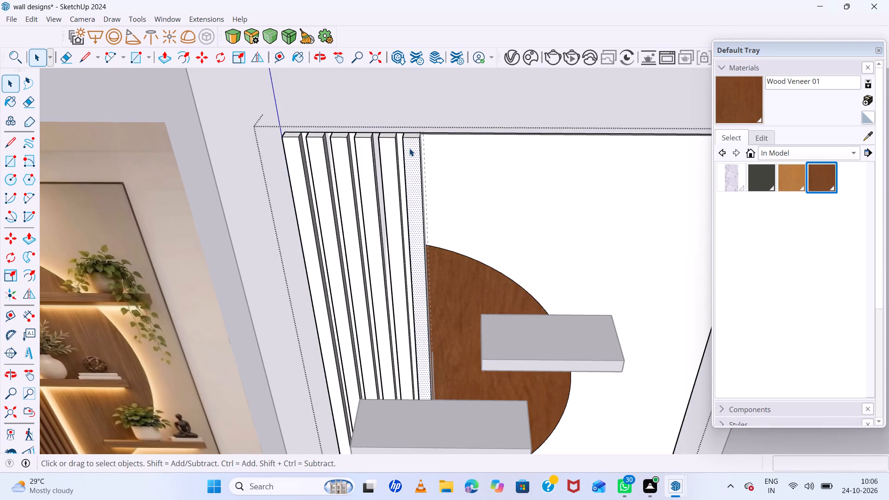
click(814, 174)
scroll(466, 152, up, 5)
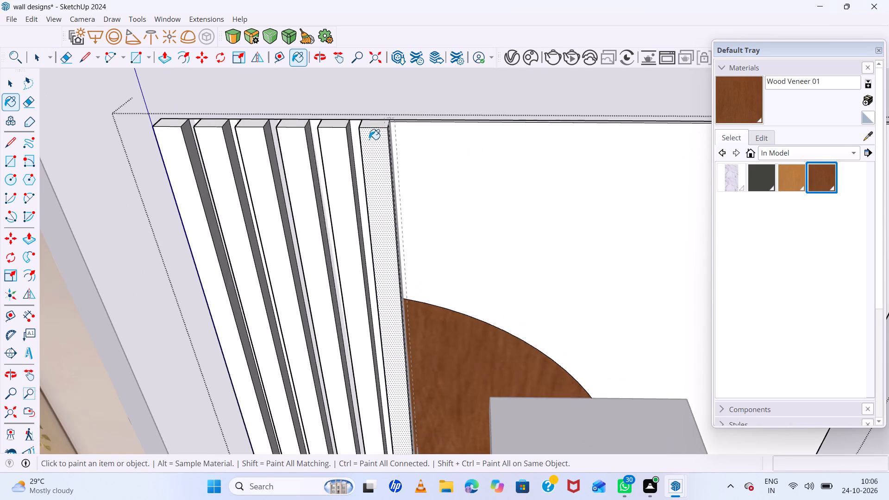
click(369, 139)
click(373, 130)
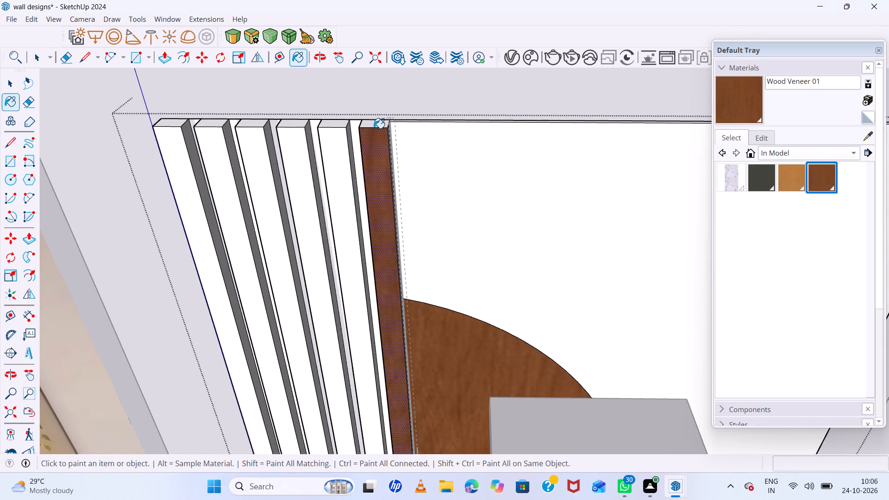
middle_click(346, 184)
click(341, 173)
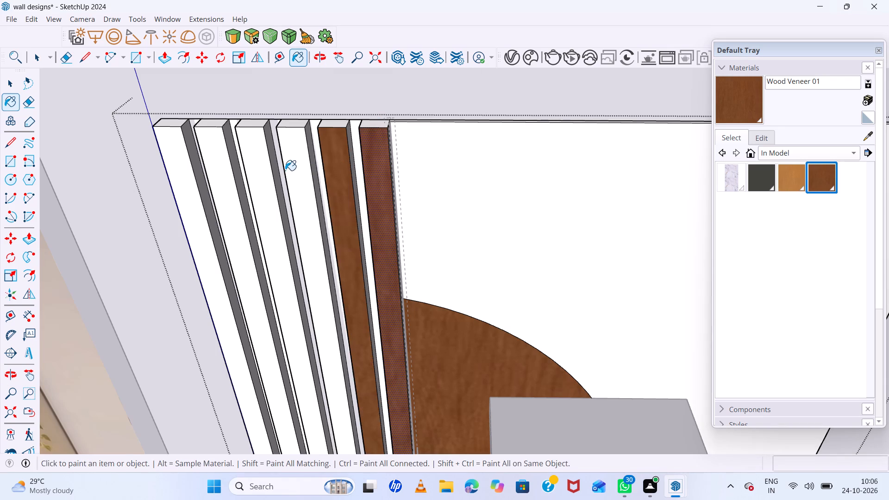
click(285, 170)
click(249, 175)
click(219, 175)
double_click(167, 176)
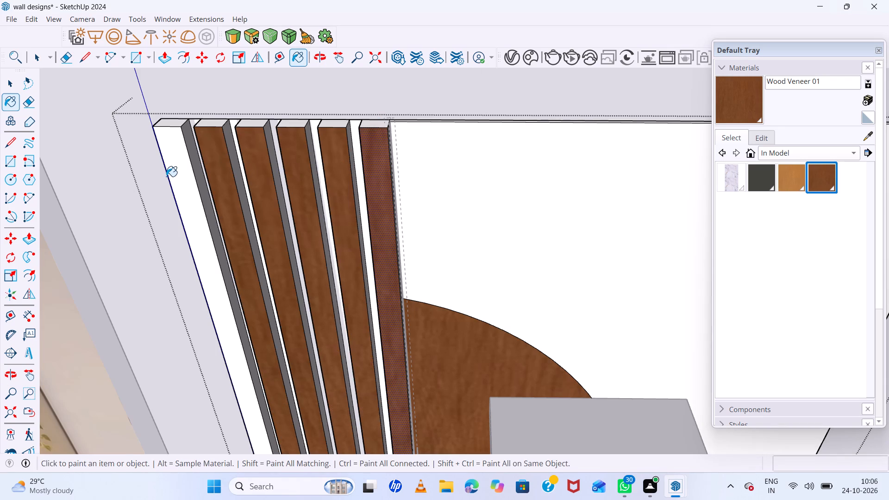
click(179, 175)
Paint the top end faces of all six slats with Wood Veneer 01.
scroll(204, 183, down, 12)
scroll(247, 202, up, 5)
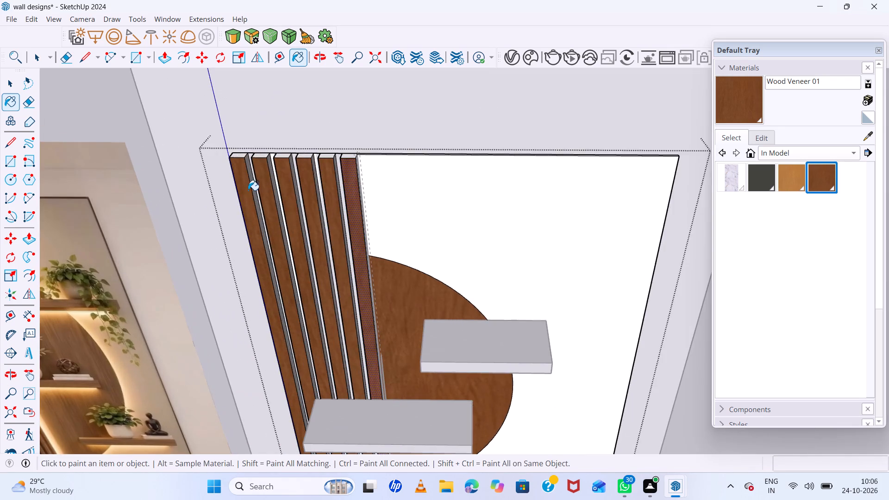
middle_drag(248, 190, 250, 256)
scroll(236, 182, up, 8)
click(226, 187)
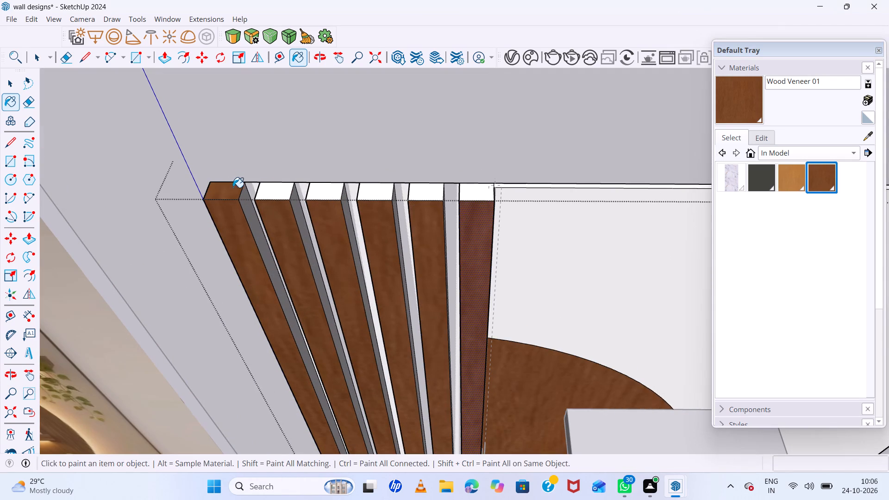
click(269, 192)
click(312, 194)
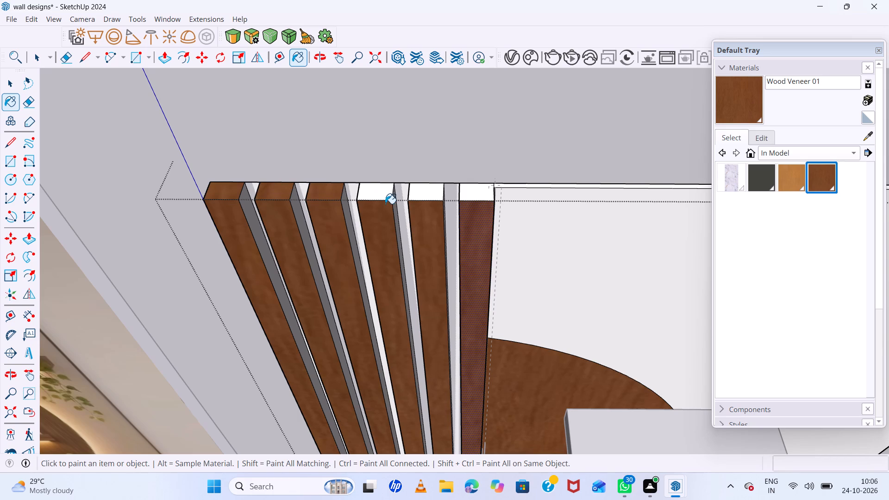
click(384, 196)
click(416, 197)
click(477, 200)
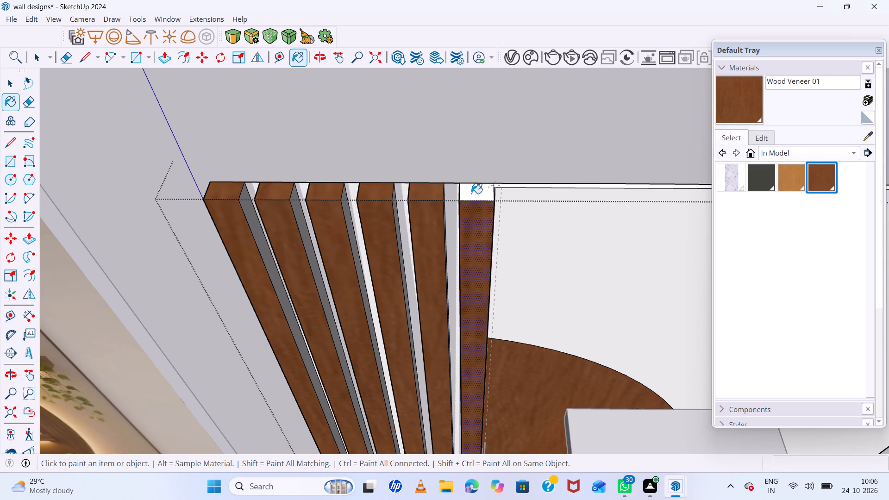
click(473, 192)
Paint the side faces of the six slats on the semicircle side with Wood Veneer 01.
scroll(324, 207, up, 5)
scroll(209, 187, up, 5)
click(212, 195)
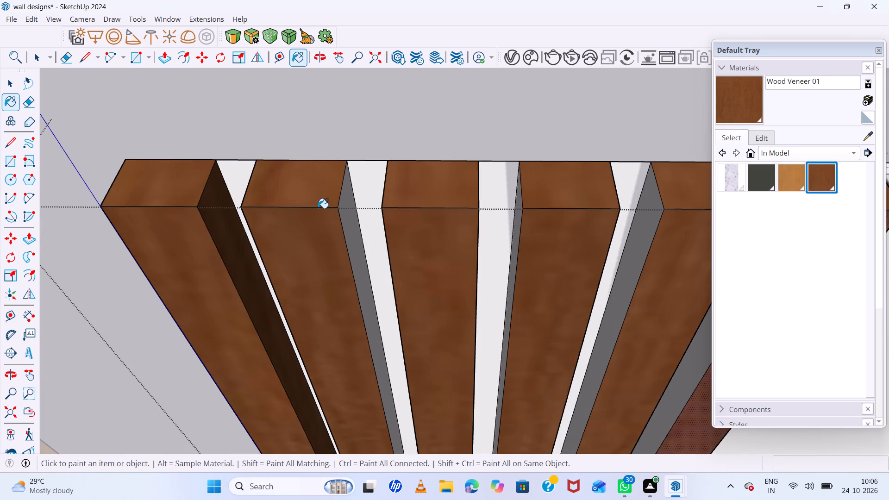
click(346, 208)
scroll(376, 241, down, 3)
scroll(457, 242, down, 3)
middle_drag(450, 242, 352, 219)
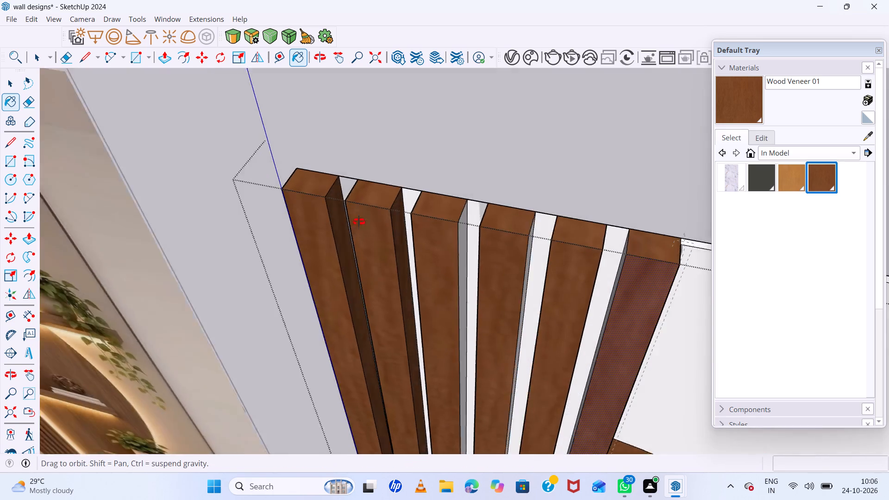
scroll(474, 232, up, 5)
click(460, 217)
click(583, 249)
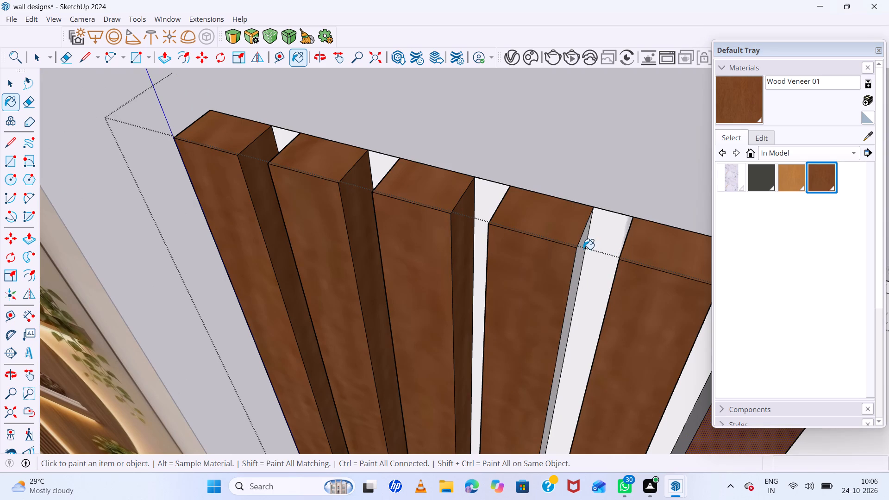
scroll(453, 249, down, 5)
middle_drag(582, 281, 488, 237)
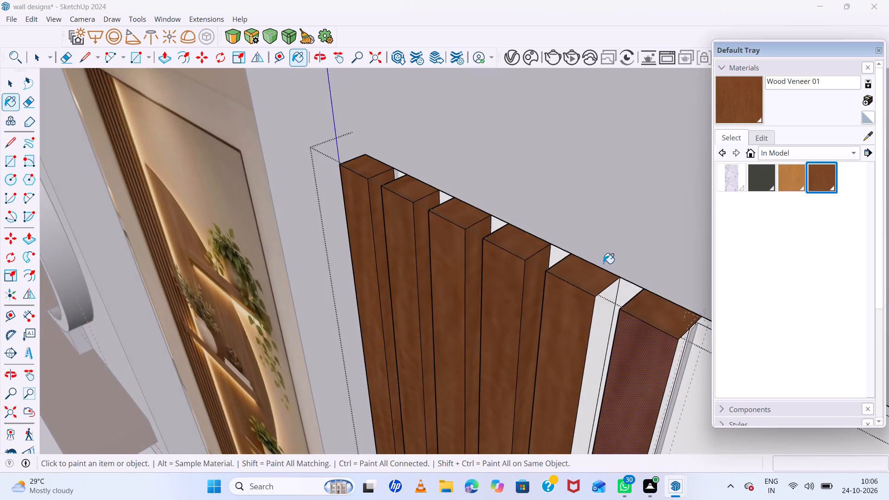
scroll(607, 267, up, 5)
click(615, 317)
scroll(494, 288, down, 6)
scroll(685, 360, up, 6)
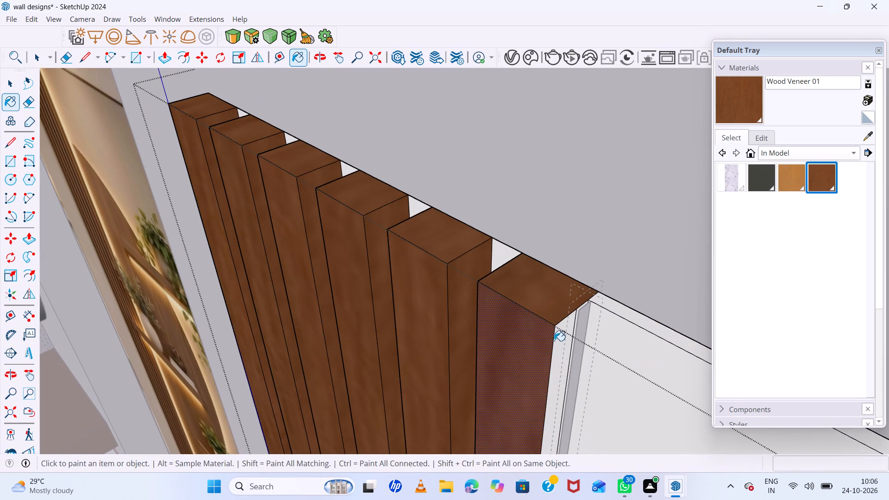
click(561, 336)
Paint the opposite side faces of the six slats, away from the semicircle, with Wood Veneer 01 and leave the group.
scroll(560, 337, down, 5)
middle_drag(495, 322, 847, 353)
middle_click(847, 353)
scroll(625, 230, up, 5)
click(623, 201)
click(535, 223)
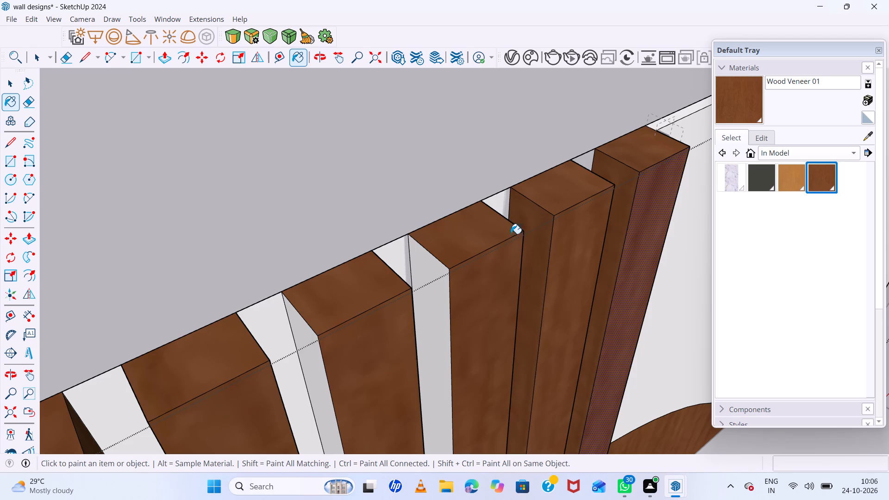
click(425, 267)
scroll(482, 264, down, 9)
scroll(410, 301, up, 5)
click(412, 295)
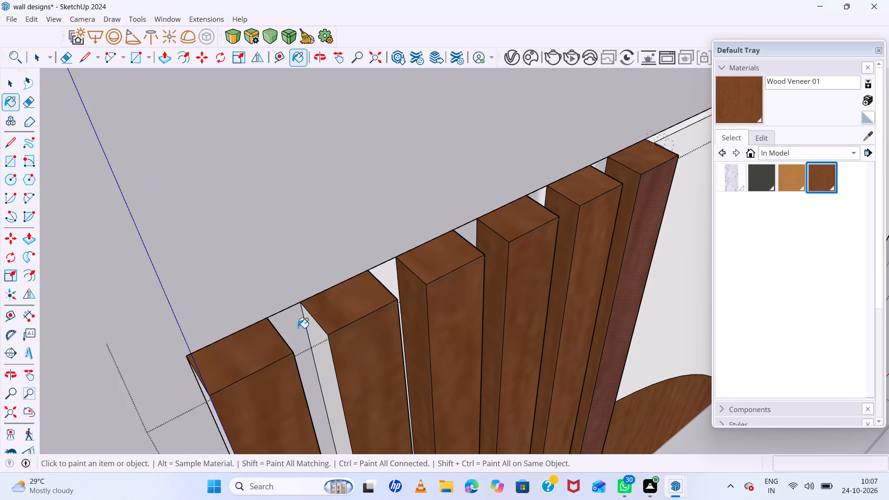
click(312, 328)
scroll(439, 330, down, 12)
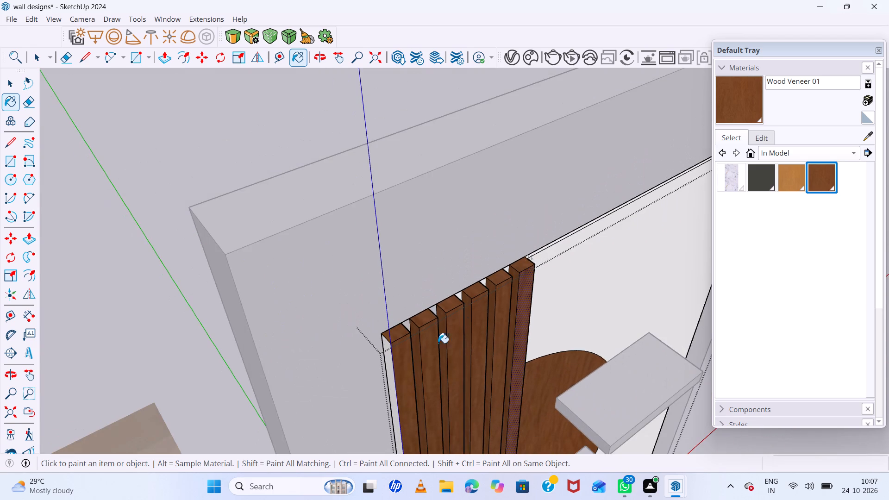
scroll(349, 347, down, 5)
scroll(369, 346, up, 6)
click(379, 346)
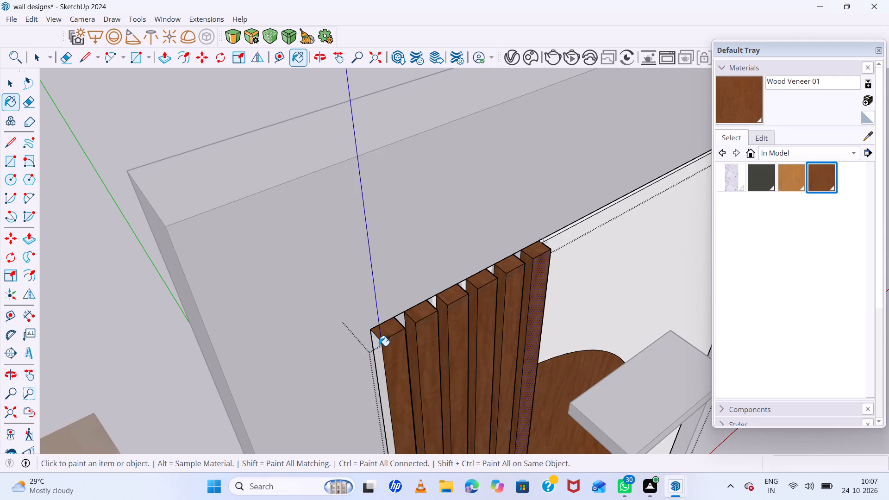
scroll(381, 344, down, 6)
scroll(403, 319, down, 20)
scroll(403, 319, down, 8)
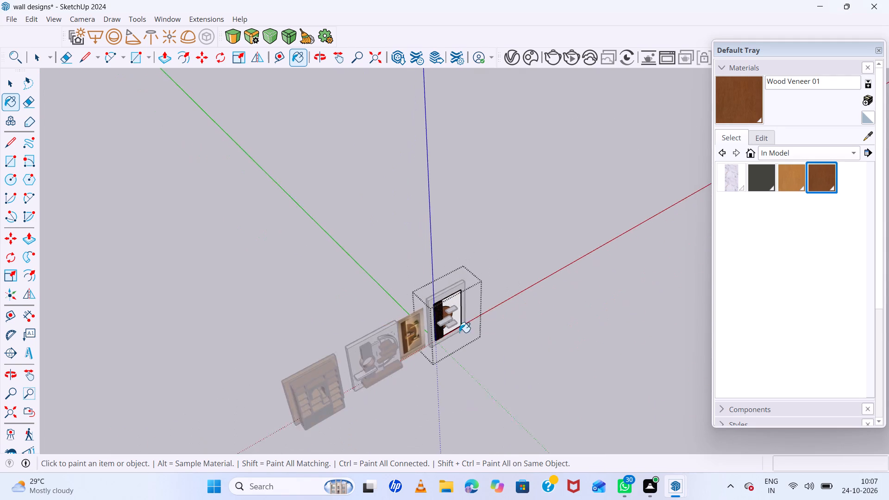
middle_drag(455, 331, 424, 292)
scroll(516, 338, up, 11)
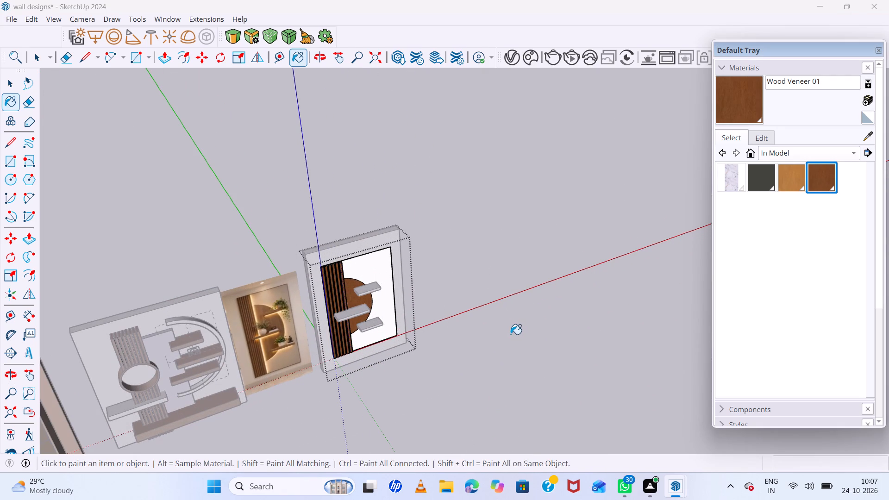
key(space)
click(511, 334)
Examine the veneered slats and semicircular backing from several distances and compare the panel with the reference image.
scroll(458, 306, down, 6)
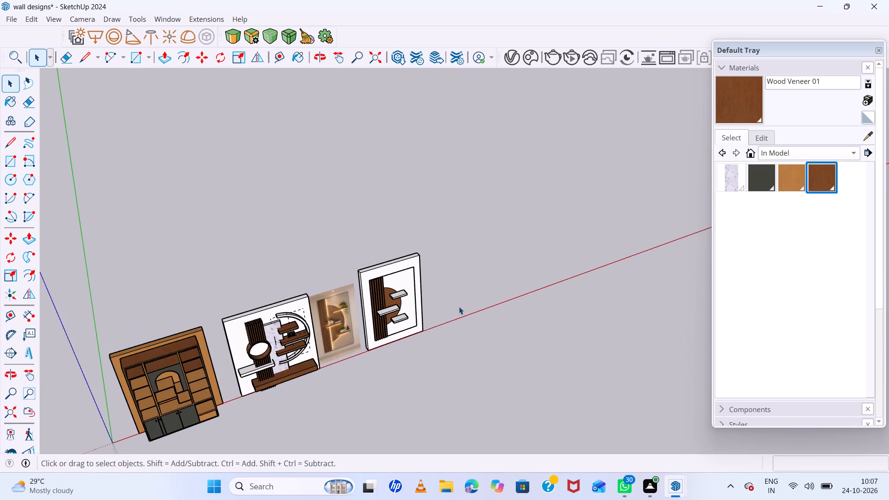
scroll(373, 320, up, 9)
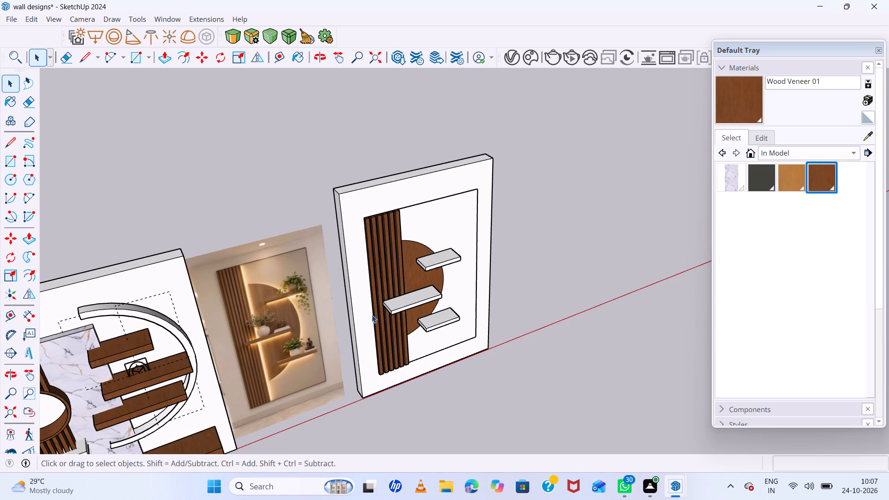
scroll(372, 315, down, 14)
middle_drag(405, 340, 363, 262)
middle_click(363, 262)
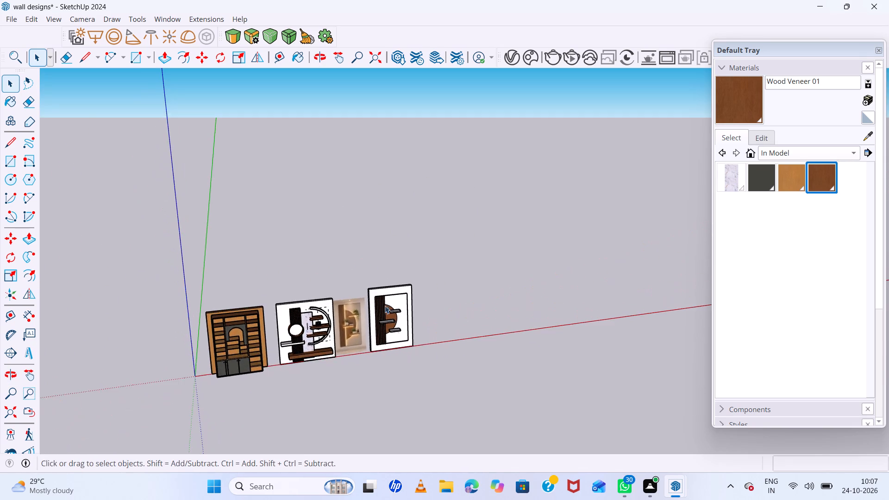
scroll(409, 362, up, 15)
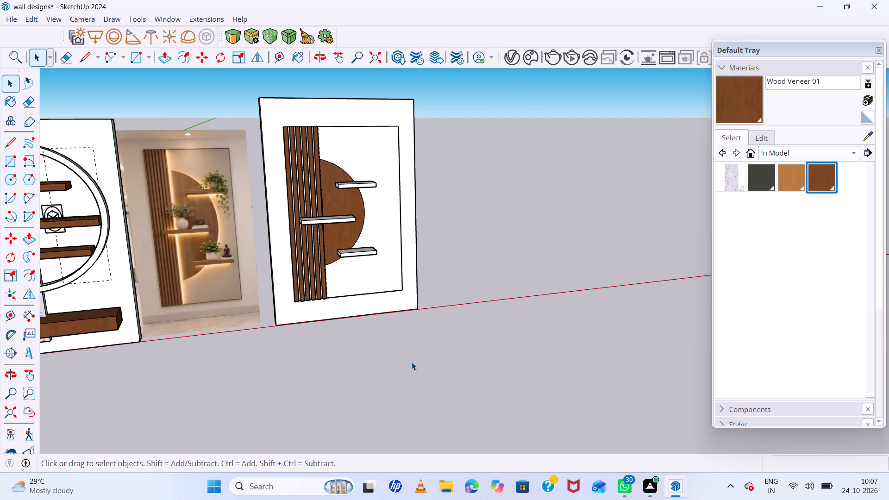
scroll(412, 362, up, 6)
scroll(412, 362, down, 5)
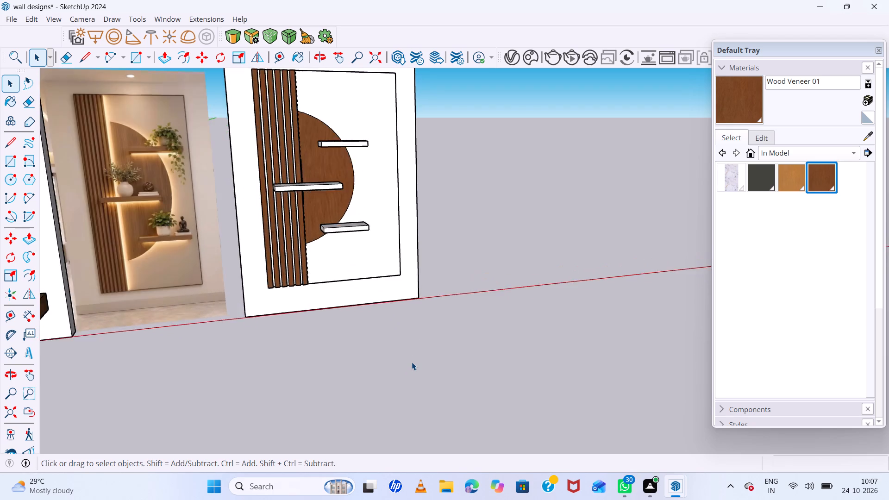
middle_drag(402, 361, 336, 356)
middle_drag(333, 356, 317, 357)
middle_drag(315, 358, 302, 360)
middle_click(297, 360)
middle_drag(288, 362, 283, 362)
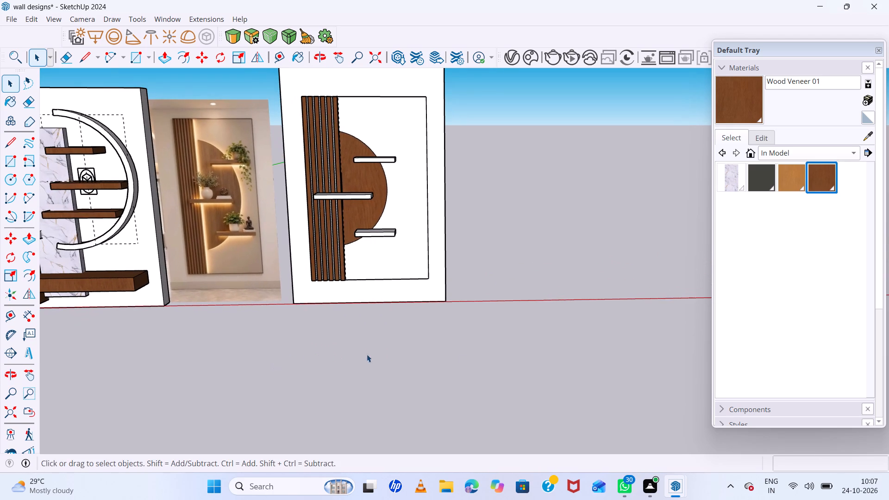
scroll(388, 335, down, 12)
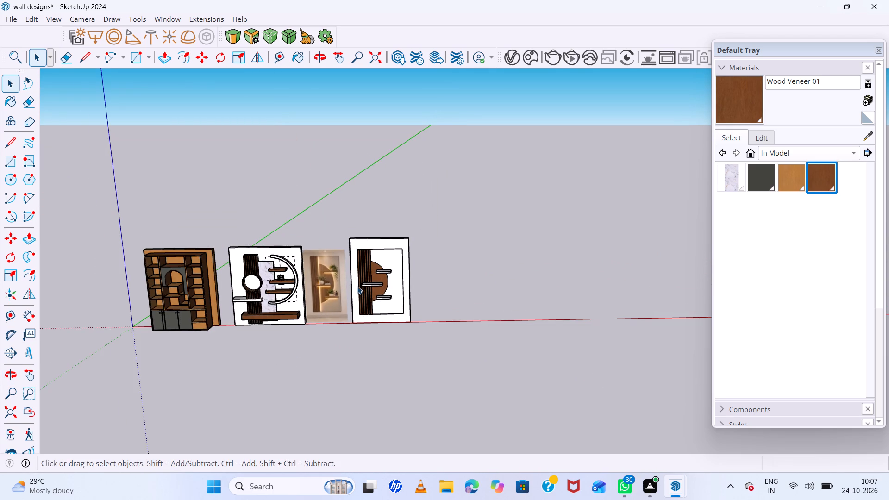
scroll(357, 286, up, 14)
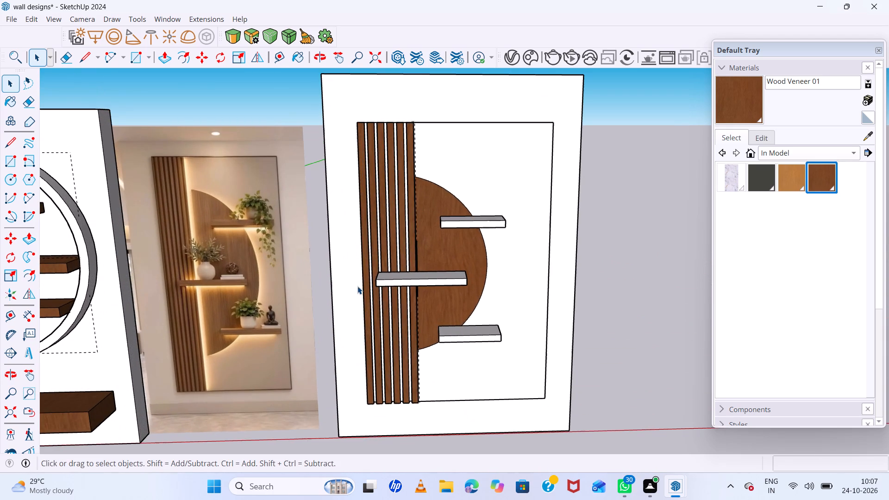
middle_drag(357, 286, 365, 383)
middle_click(365, 383)
middle_click(365, 383)
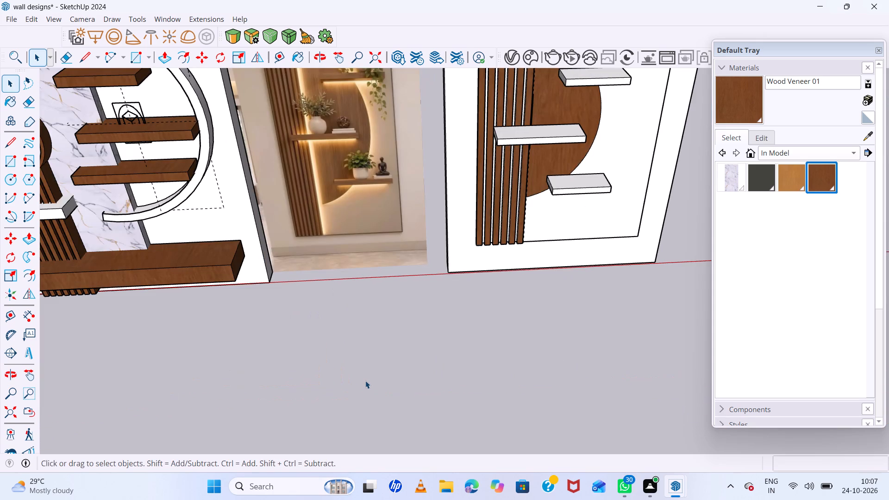
Examine the veneered slatted panel from several distances and compare it with the reference image and the neighbouring wall designs.
scroll(367, 375, down, 17)
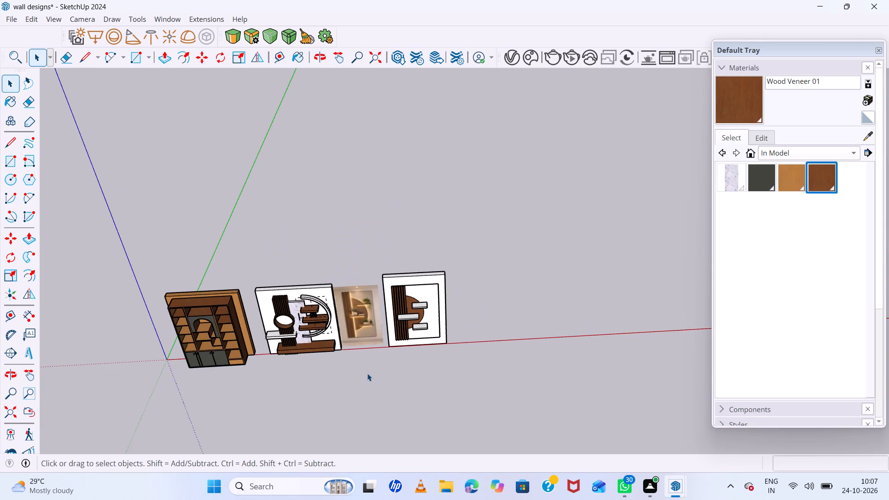
scroll(400, 326, up, 6)
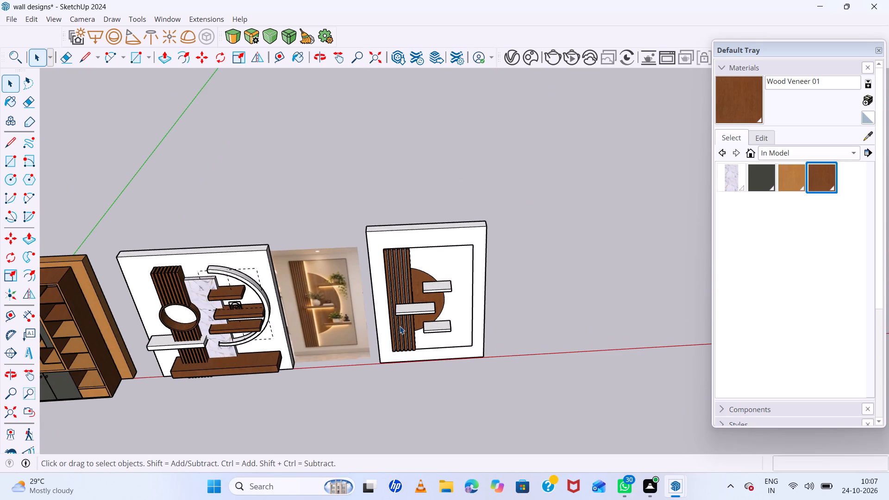
scroll(400, 326, up, 1)
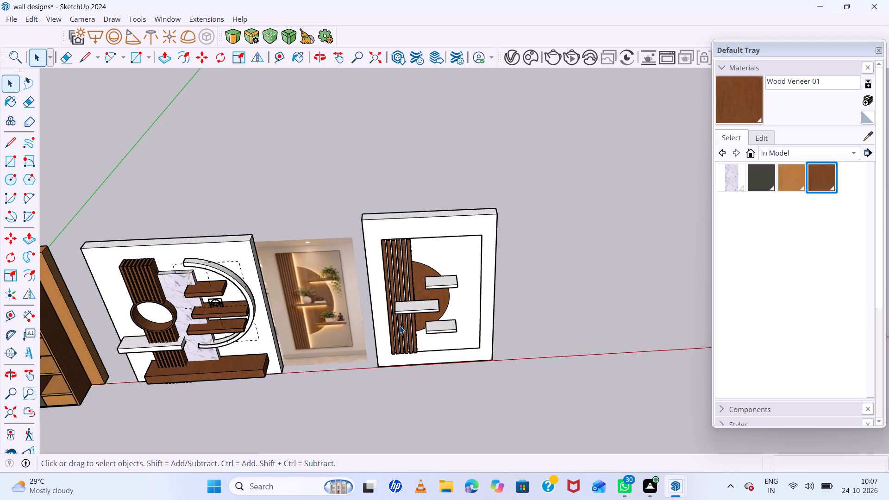
scroll(400, 326, down, 5)
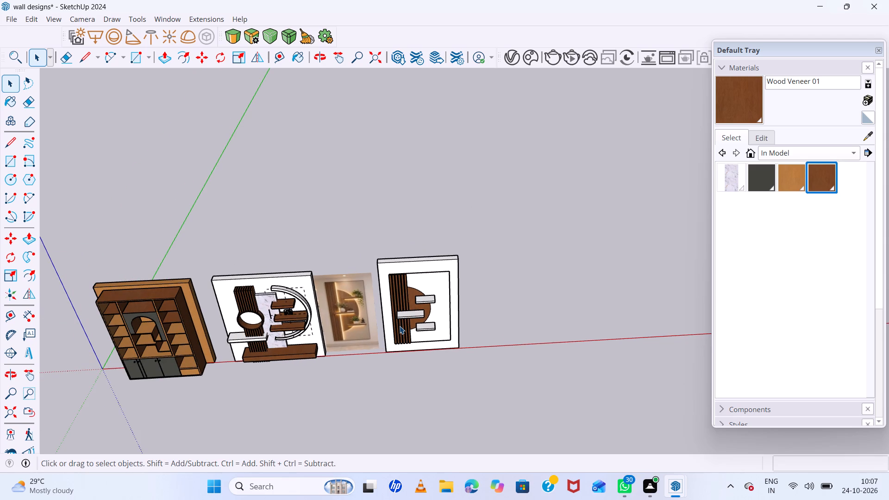
scroll(400, 326, up, 4)
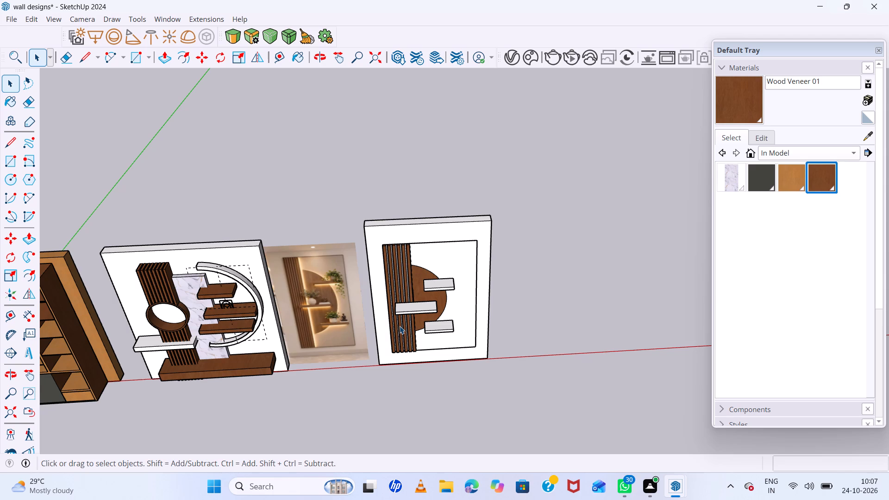
scroll(400, 326, down, 5)
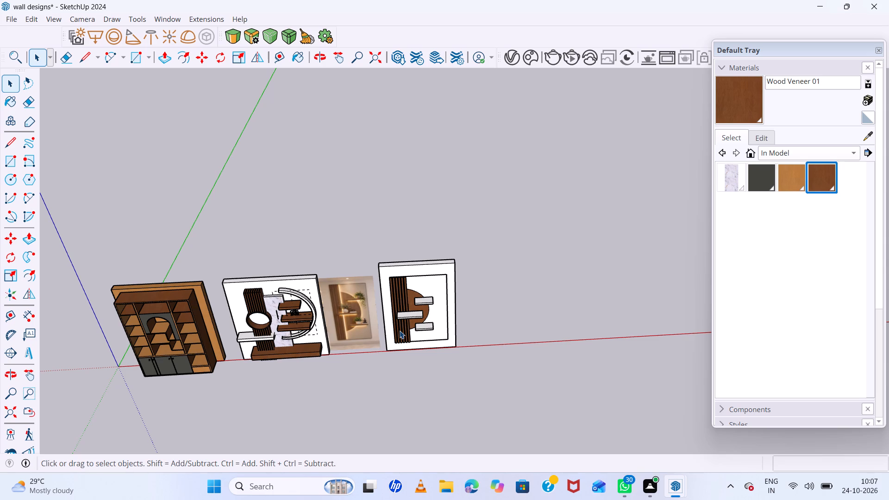
scroll(400, 331, down, 4)
scroll(400, 331, up, 5)
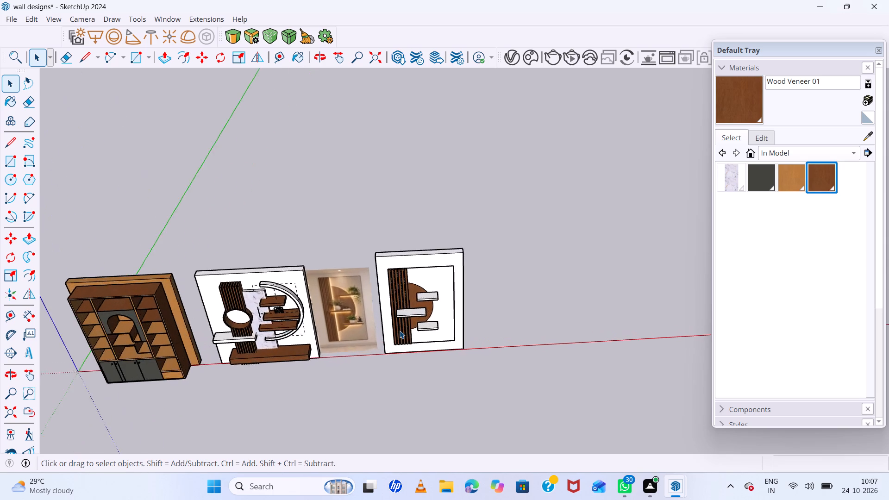
scroll(400, 331, up, 5)
middle_drag(400, 331, 418, 294)
middle_click(419, 294)
middle_click(419, 292)
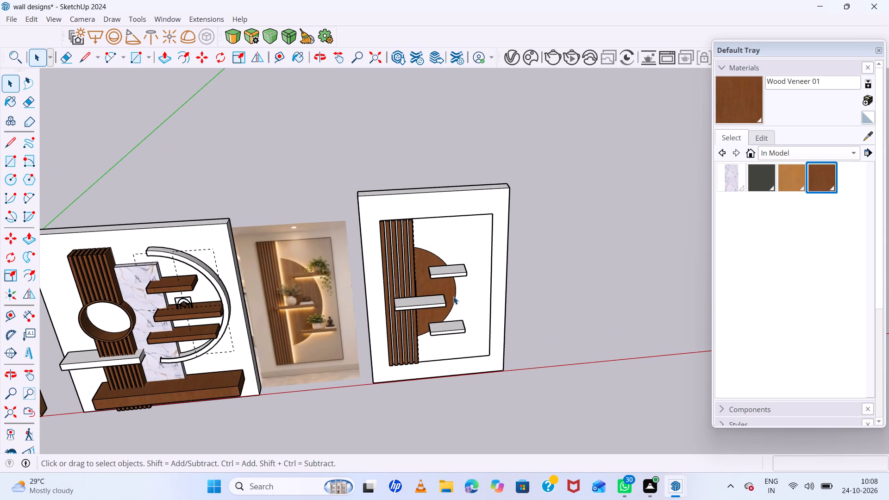
scroll(455, 296, down, 5)
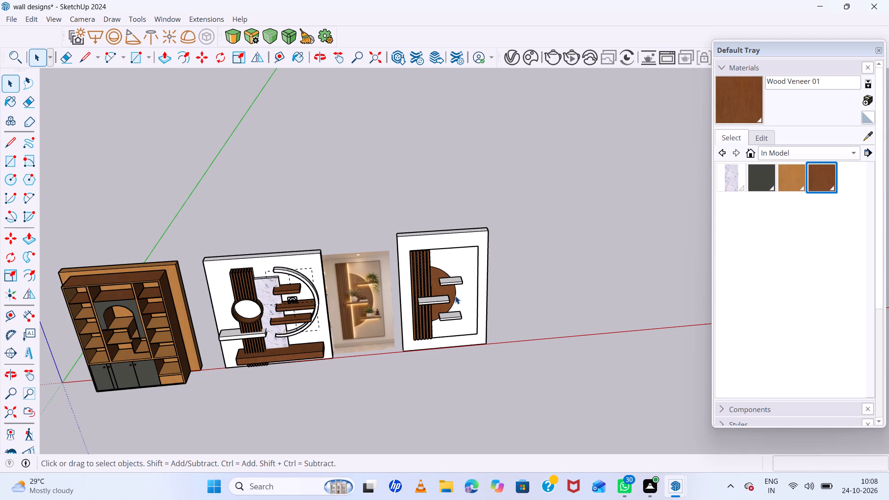
Choose Color C03 from the Colors material library as the paint material.
click(806, 157)
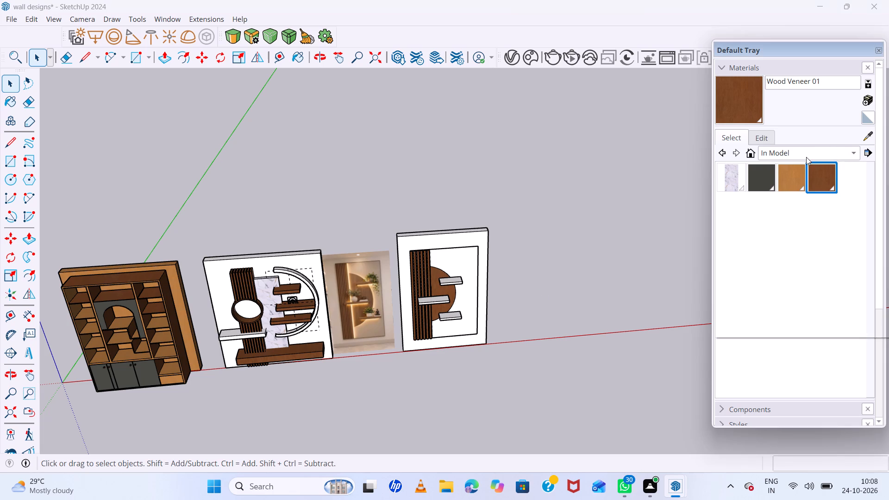
click(755, 213)
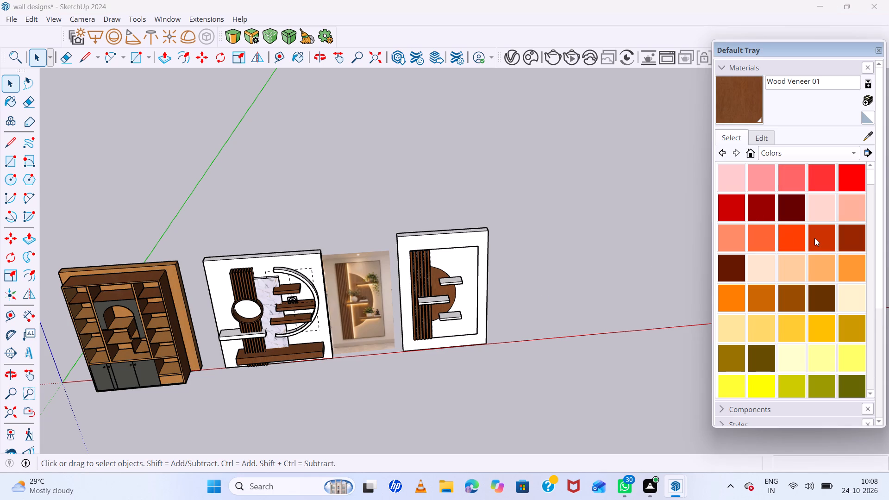
click(820, 267)
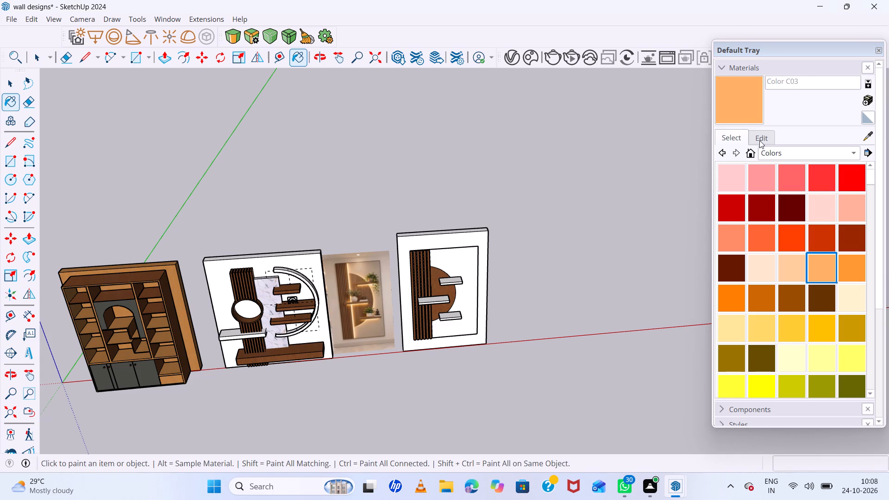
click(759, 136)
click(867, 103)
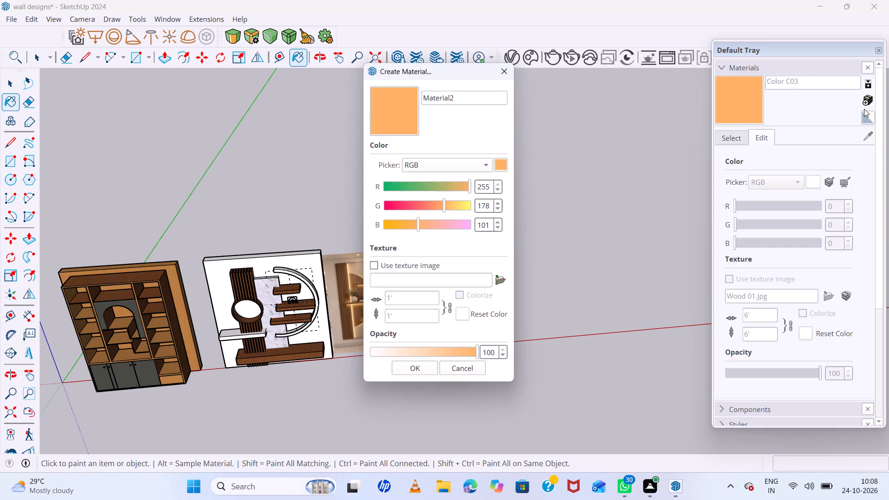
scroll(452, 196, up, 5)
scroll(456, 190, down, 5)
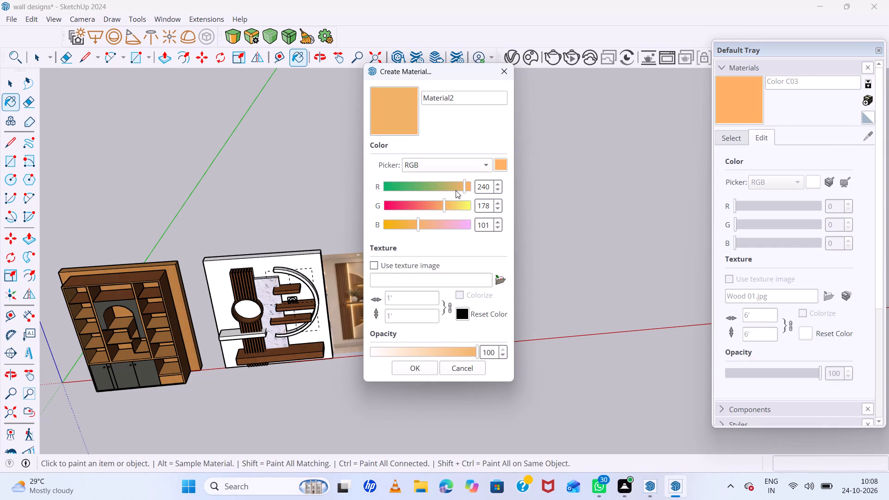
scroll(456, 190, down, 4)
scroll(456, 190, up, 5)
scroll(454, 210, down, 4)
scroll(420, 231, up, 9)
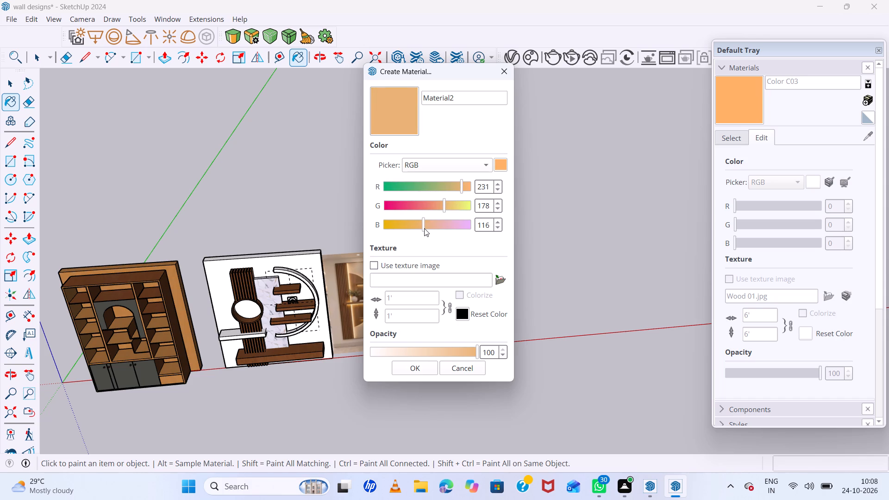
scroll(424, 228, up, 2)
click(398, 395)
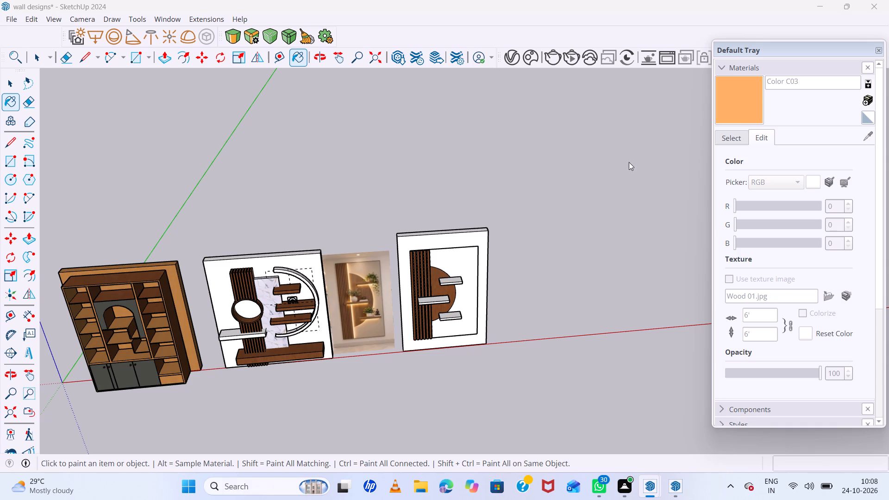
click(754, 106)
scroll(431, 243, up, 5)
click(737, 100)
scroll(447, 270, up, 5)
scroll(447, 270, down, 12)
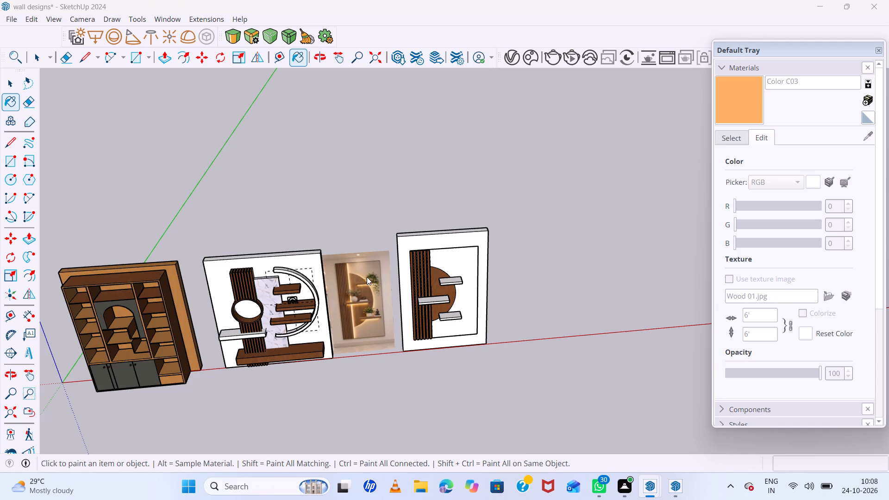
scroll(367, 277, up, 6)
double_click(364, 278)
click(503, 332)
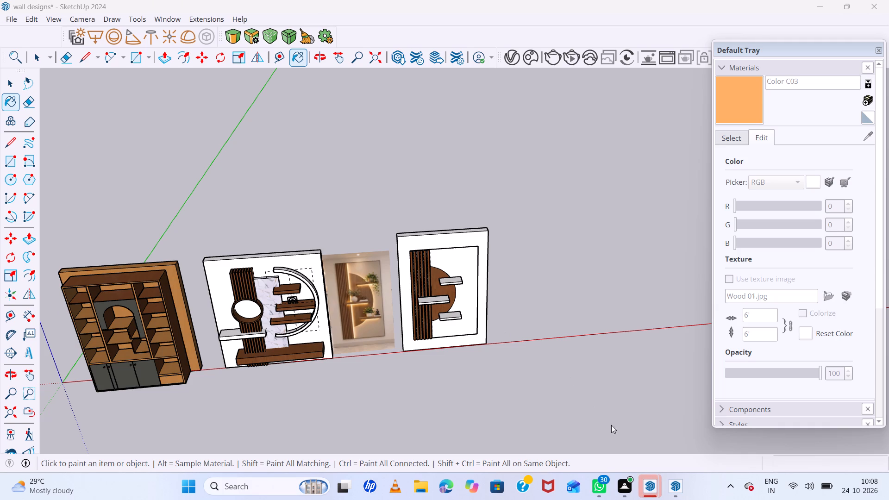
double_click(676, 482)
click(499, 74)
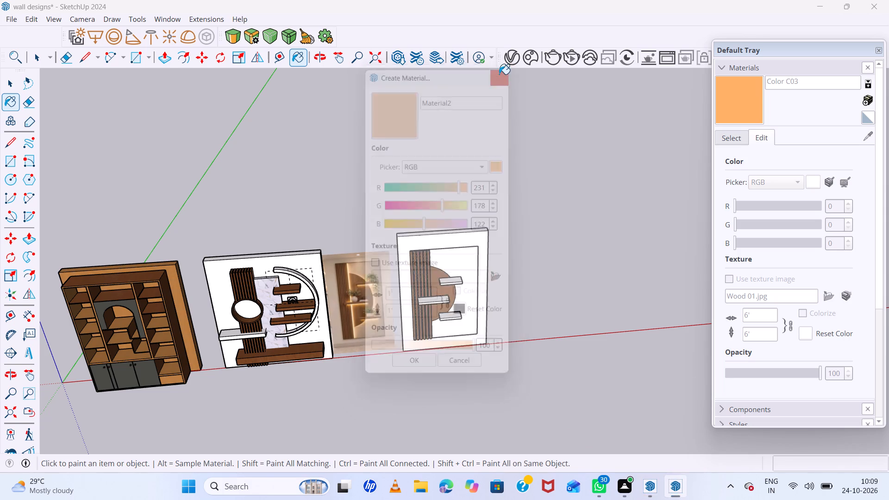
Paint the recessed backing face behind the slats and shelves with Color C03.
scroll(470, 269, up, 5)
click(463, 262)
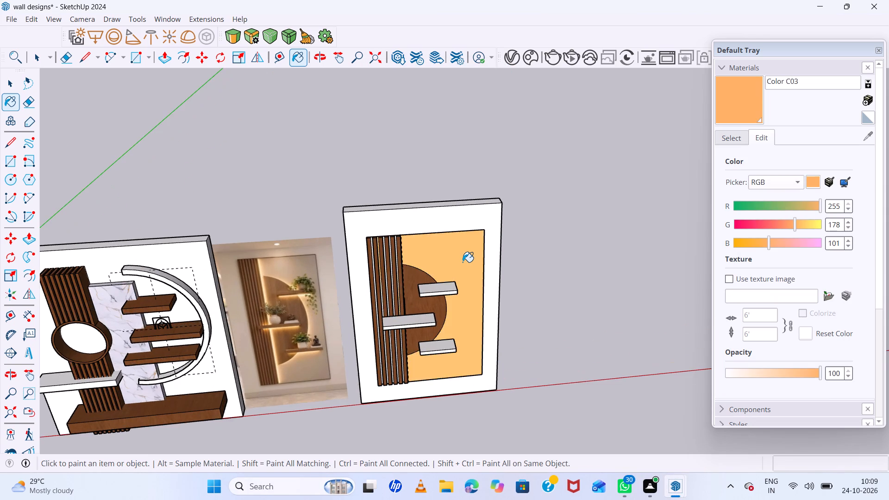
Enter the slat group and push/pull the patchy strip face between the fourth and fifth slats by 2".
scroll(462, 262, up, 5)
scroll(458, 262, down, 2)
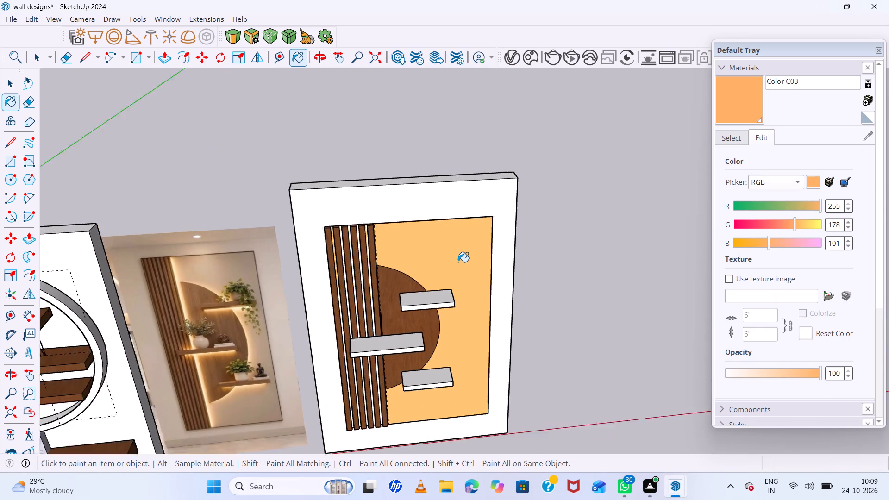
scroll(458, 262, down, 9)
middle_drag(455, 262, 454, 348)
scroll(444, 289, up, 7)
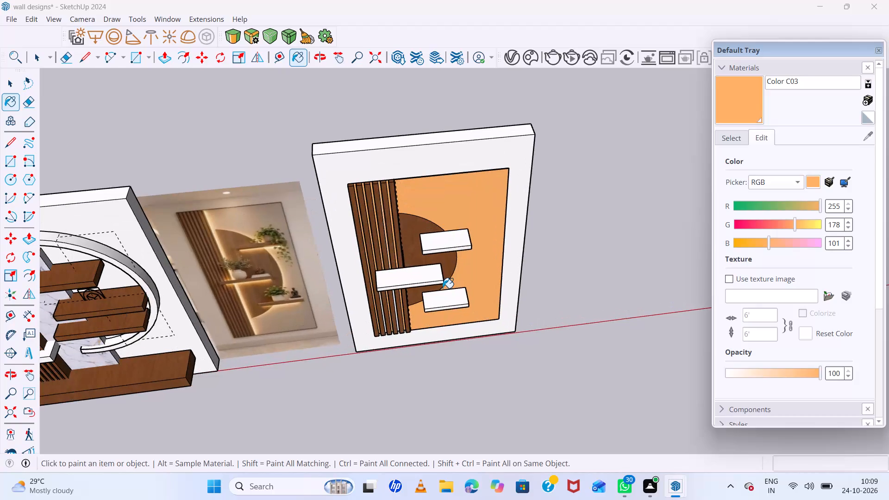
scroll(443, 288, down, 5)
middle_drag(442, 286, 415, 176)
middle_click(415, 174)
scroll(419, 212, up, 7)
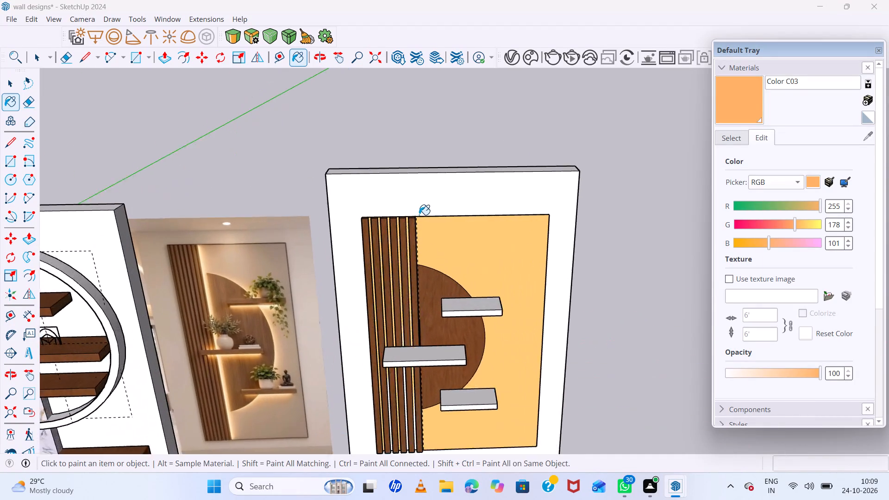
scroll(419, 215, up, 6)
scroll(338, 235, up, 12)
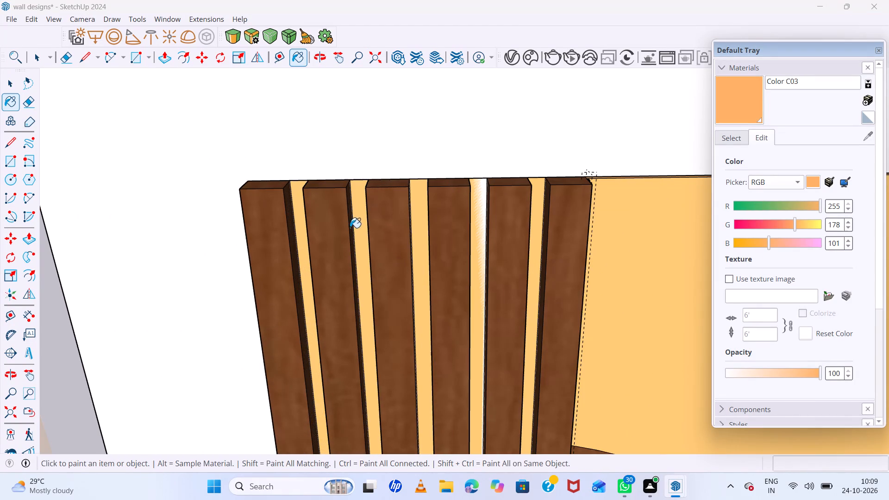
key(space)
click(479, 219)
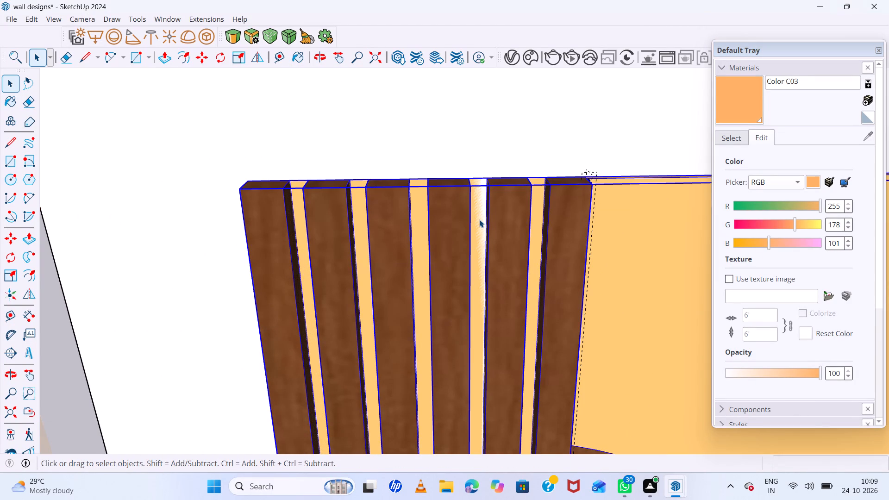
triple_click(477, 218)
click(477, 218)
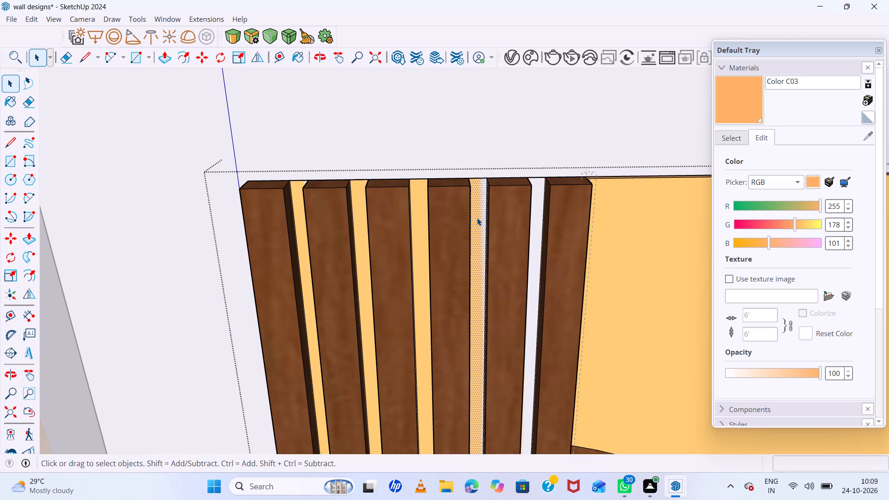
key(p)
double_click(477, 218)
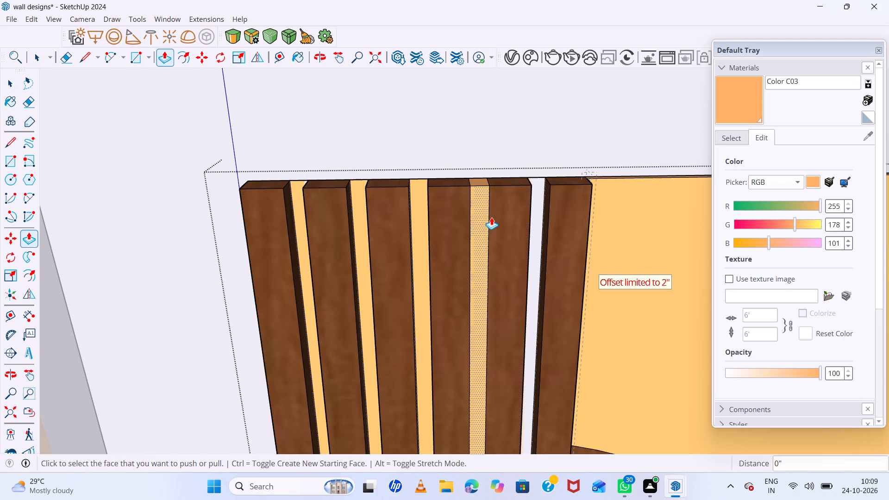
Examine the backing strips between the slats up close, then across the whole wall panel.
key(space)
double_click(539, 203)
double_click(538, 203)
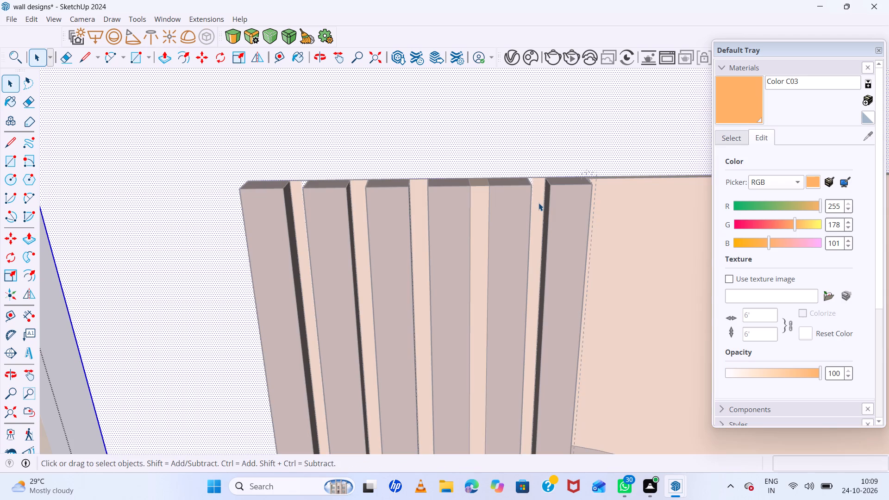
double_click(637, 202)
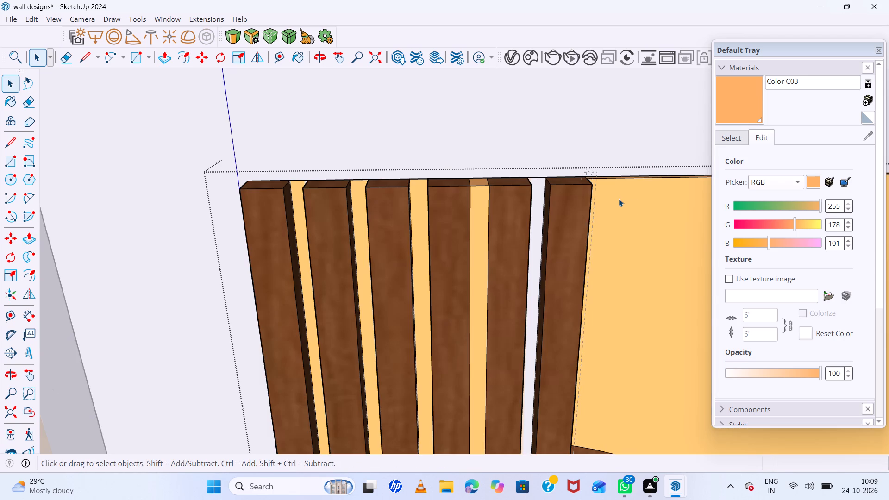
scroll(614, 199, up, 5)
click(494, 194)
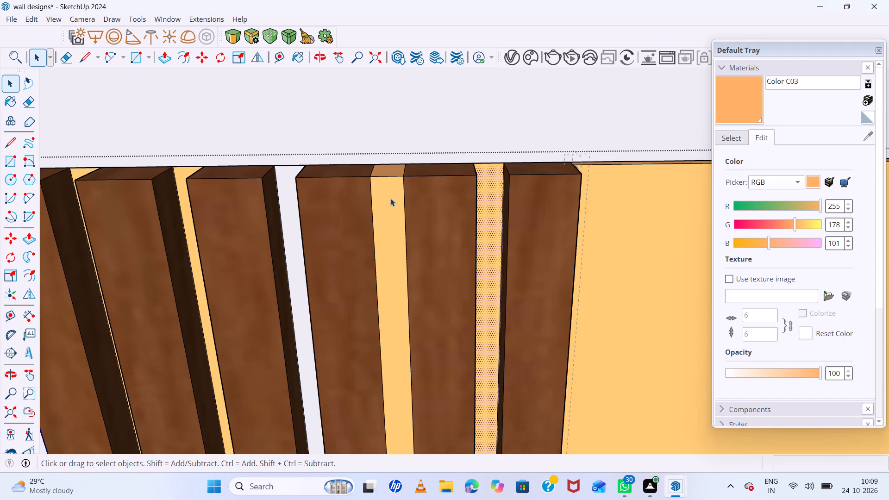
scroll(390, 198, down, 20)
key(space)
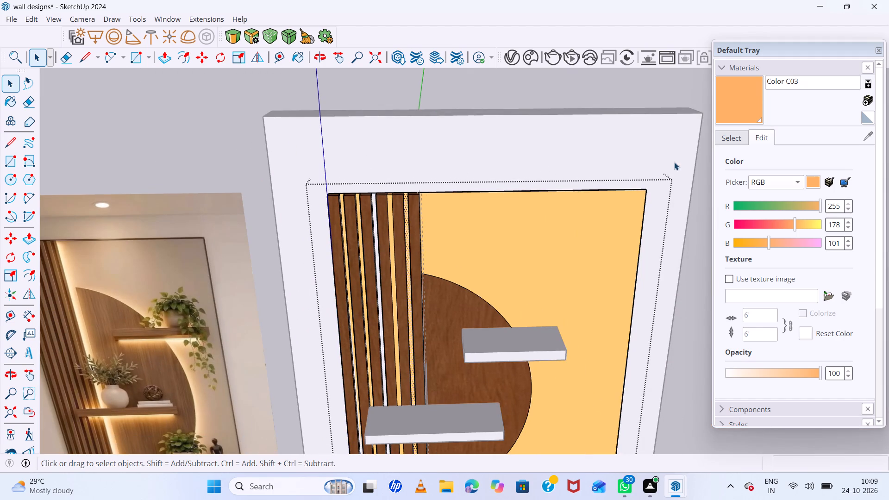
click(696, 158)
double_click(520, 92)
scroll(340, 191, down, 7)
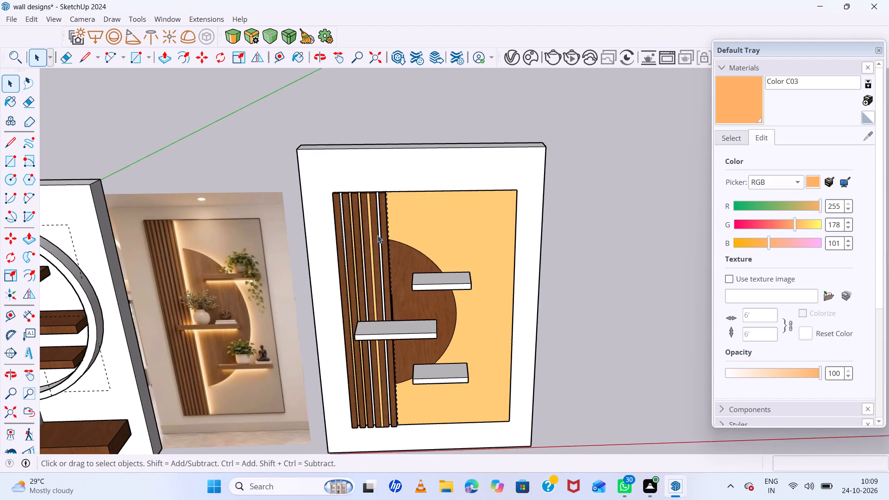
scroll(380, 247, up, 6)
middle_drag(382, 275, 373, 203)
middle_click(373, 203)
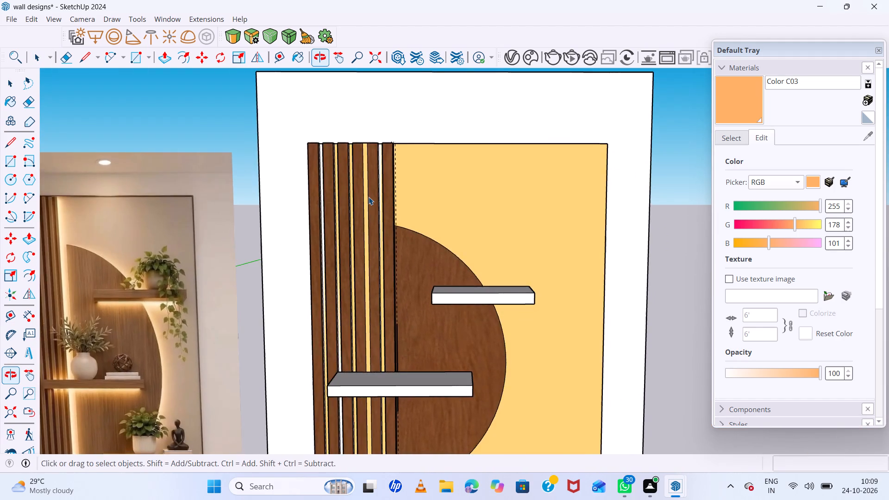
scroll(369, 197, down, 12)
middle_drag(373, 207, 373, 216)
scroll(438, 268, down, 7)
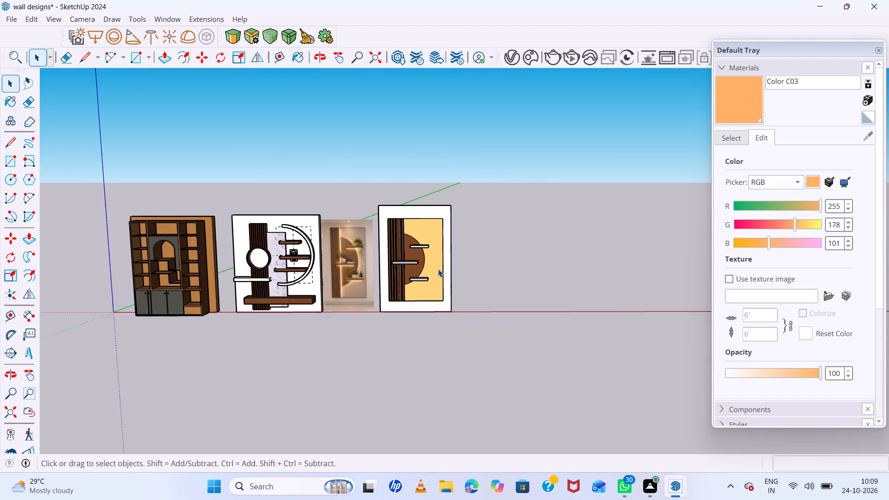
Delete the reference image standing between the slatted panel and the neighbouring wall design.
double_click(357, 251)
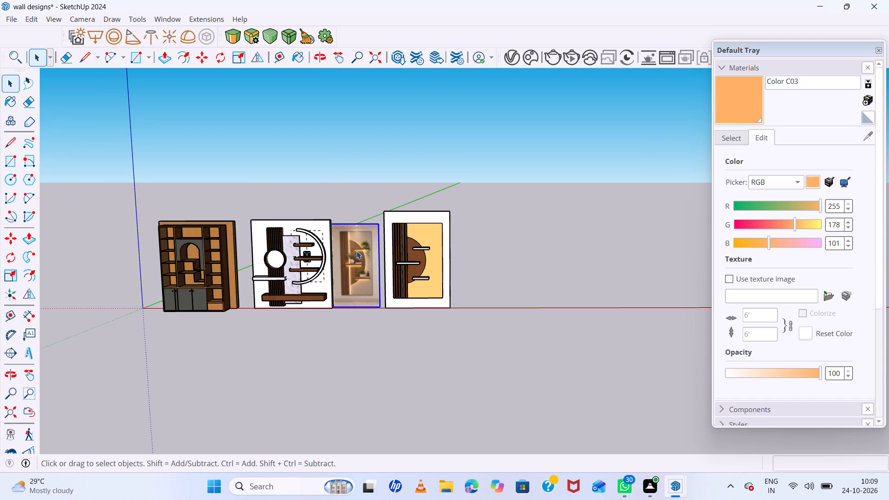
key(Delete)
scroll(357, 249, down, 6)
middle_drag(357, 250, 402, 268)
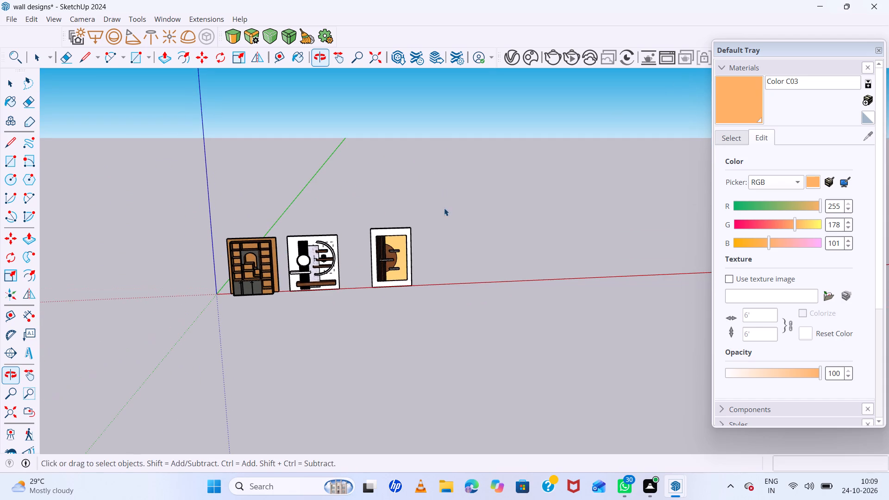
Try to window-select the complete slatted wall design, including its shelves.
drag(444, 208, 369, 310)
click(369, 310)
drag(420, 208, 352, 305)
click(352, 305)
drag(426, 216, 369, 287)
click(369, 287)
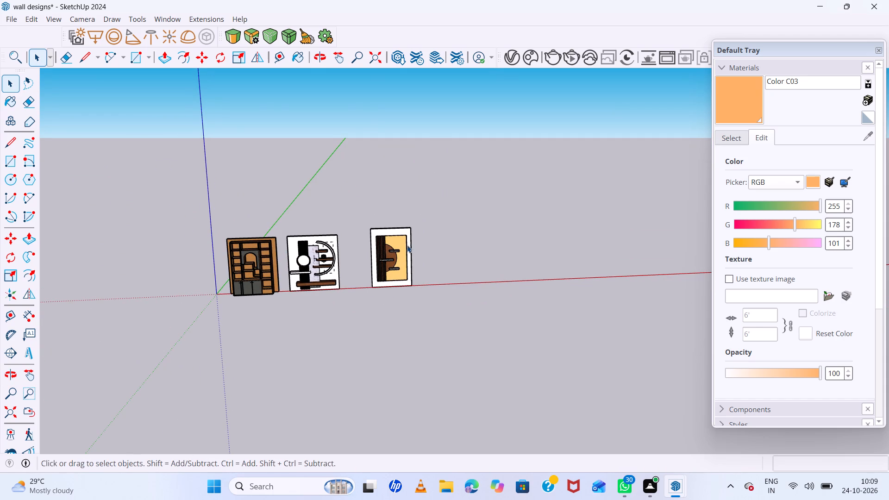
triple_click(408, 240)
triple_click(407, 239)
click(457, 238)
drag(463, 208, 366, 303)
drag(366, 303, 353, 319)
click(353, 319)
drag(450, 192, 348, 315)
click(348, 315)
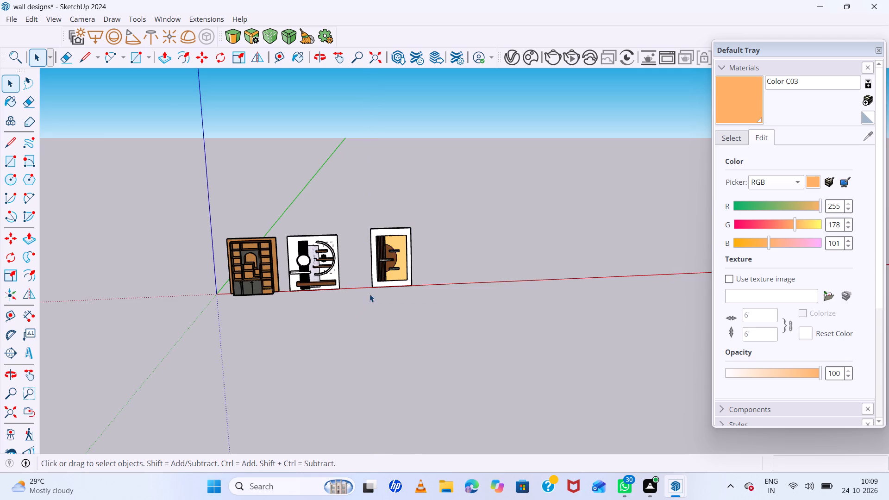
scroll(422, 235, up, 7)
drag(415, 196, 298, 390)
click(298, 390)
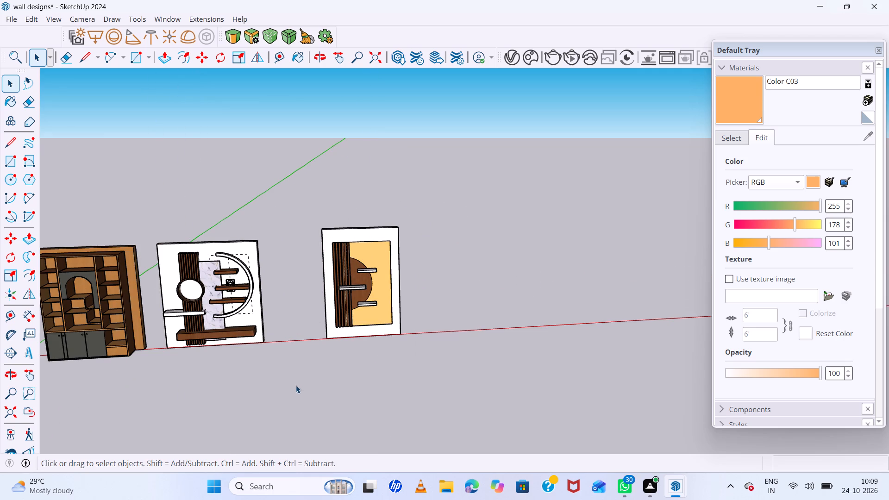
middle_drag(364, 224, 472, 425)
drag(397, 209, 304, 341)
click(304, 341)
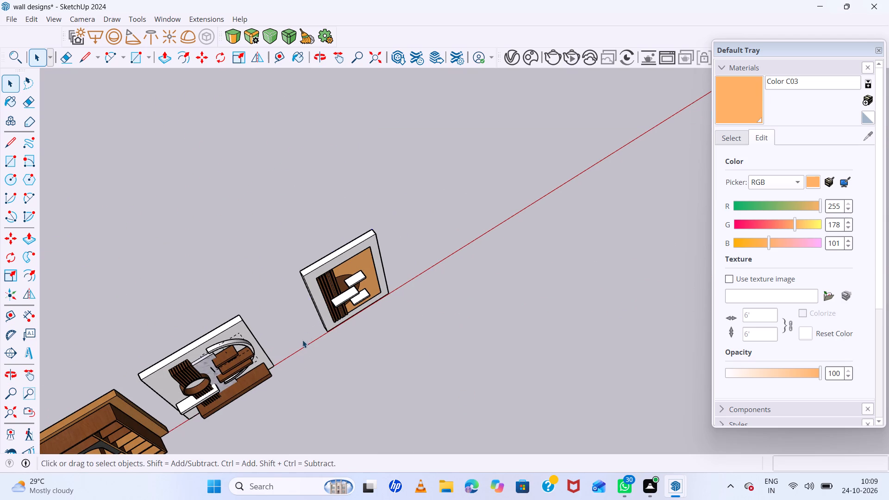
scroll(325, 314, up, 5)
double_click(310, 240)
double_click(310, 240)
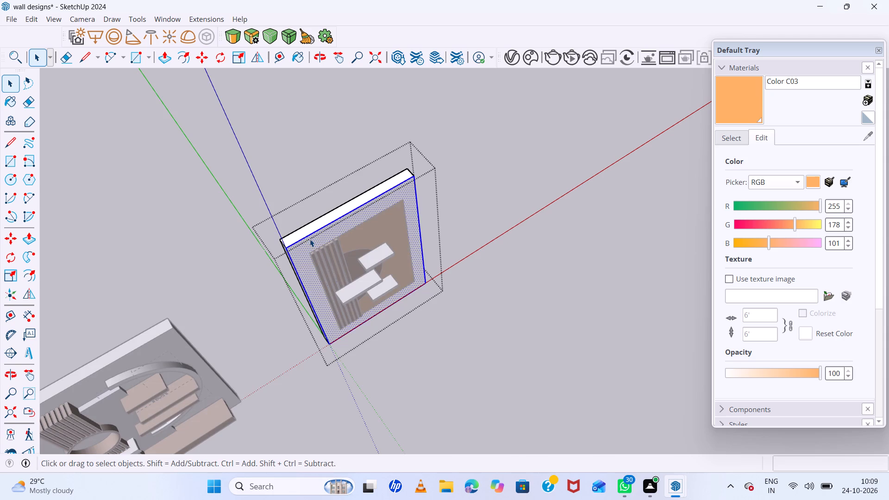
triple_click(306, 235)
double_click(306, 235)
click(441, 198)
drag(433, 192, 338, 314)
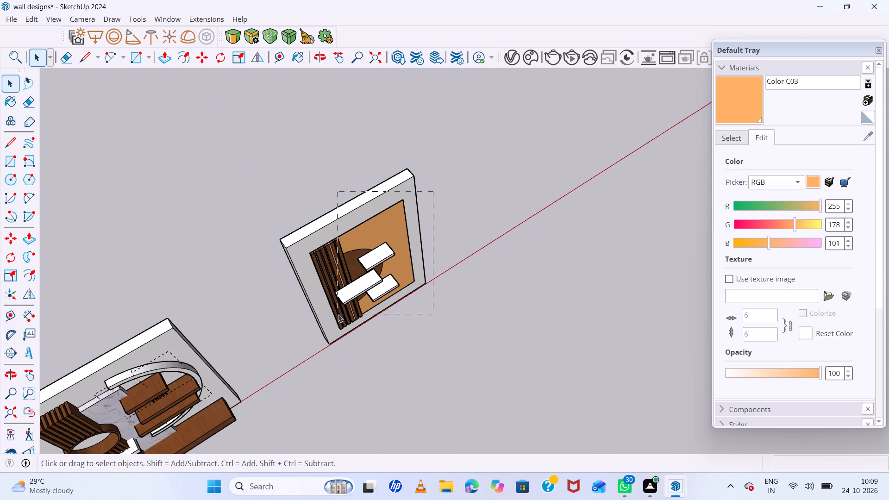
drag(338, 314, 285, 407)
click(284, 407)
Group the slats-and-backing assembly with the surrounding wall frame, without the shelves.
click(327, 250)
click(330, 248)
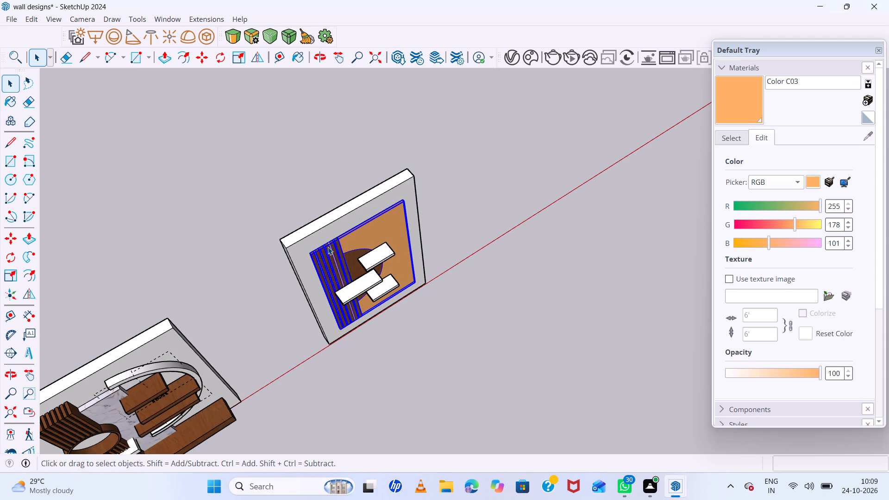
shift+click(317, 228)
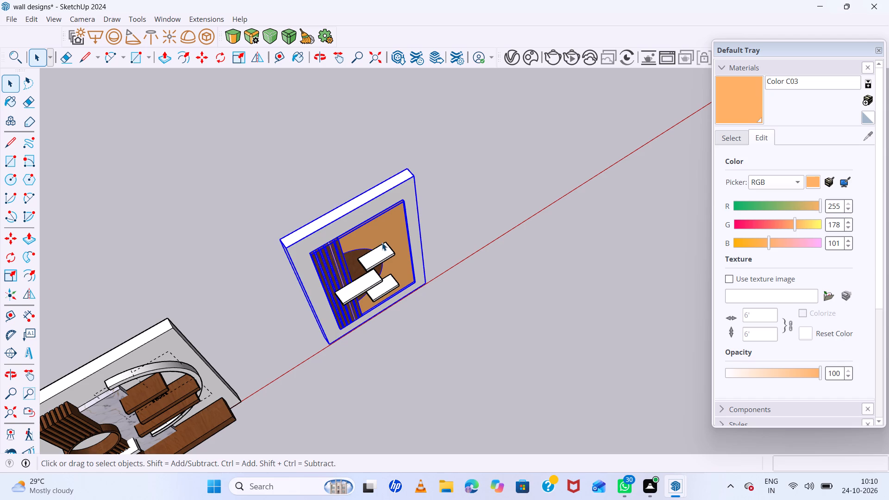
right_click(364, 225)
double_click(430, 125)
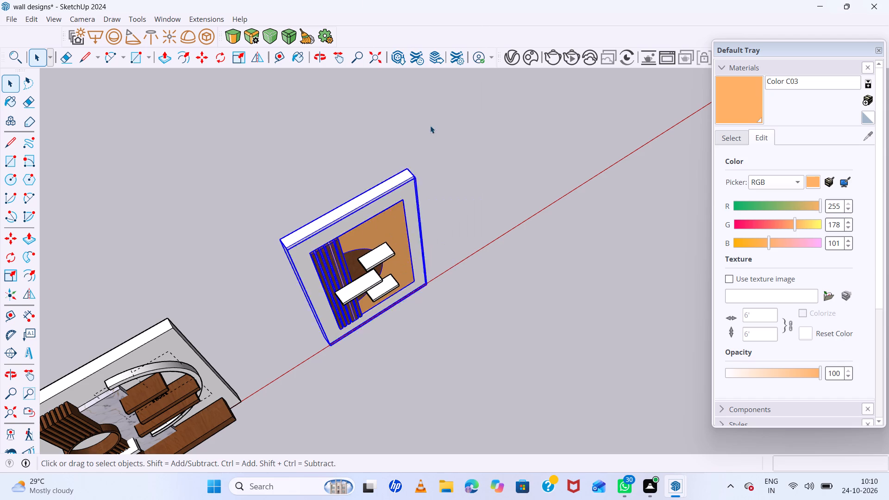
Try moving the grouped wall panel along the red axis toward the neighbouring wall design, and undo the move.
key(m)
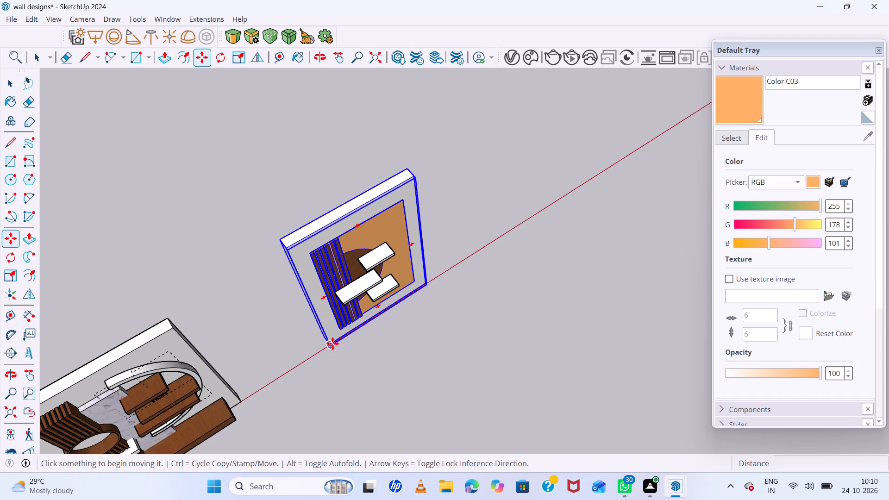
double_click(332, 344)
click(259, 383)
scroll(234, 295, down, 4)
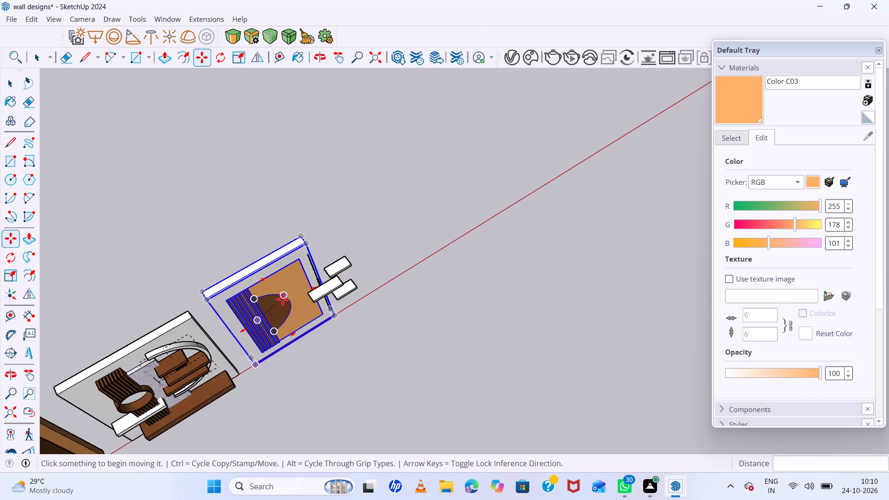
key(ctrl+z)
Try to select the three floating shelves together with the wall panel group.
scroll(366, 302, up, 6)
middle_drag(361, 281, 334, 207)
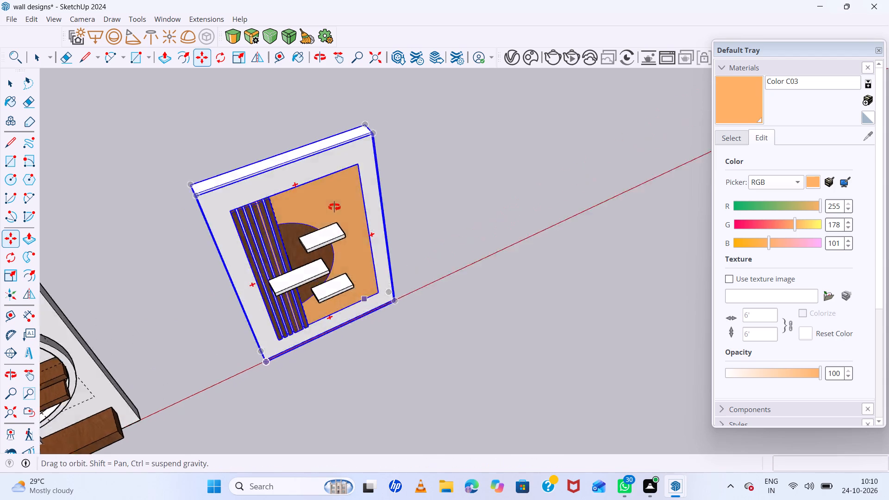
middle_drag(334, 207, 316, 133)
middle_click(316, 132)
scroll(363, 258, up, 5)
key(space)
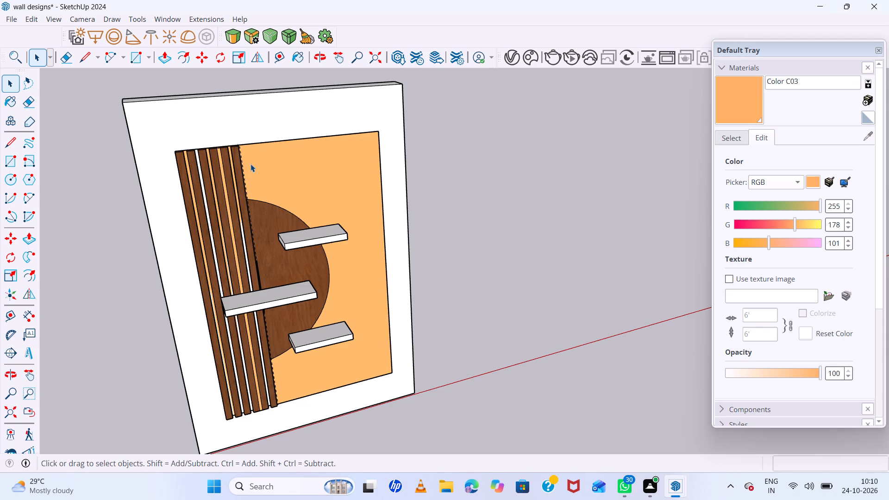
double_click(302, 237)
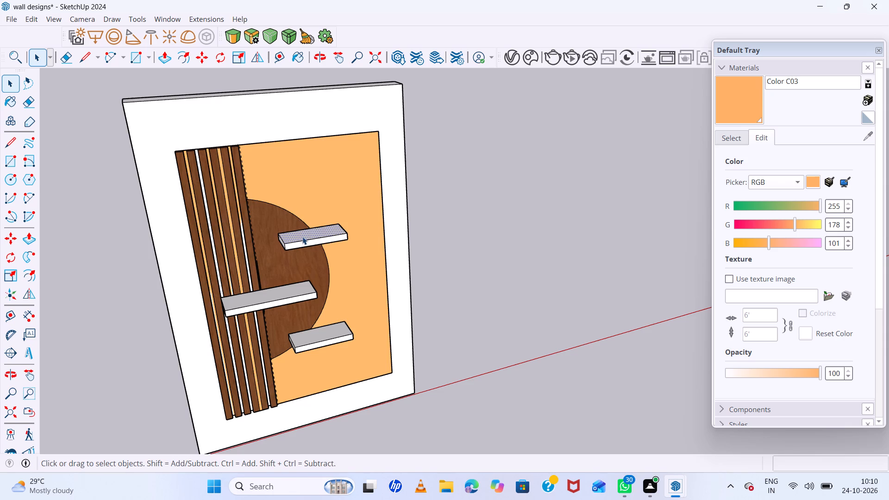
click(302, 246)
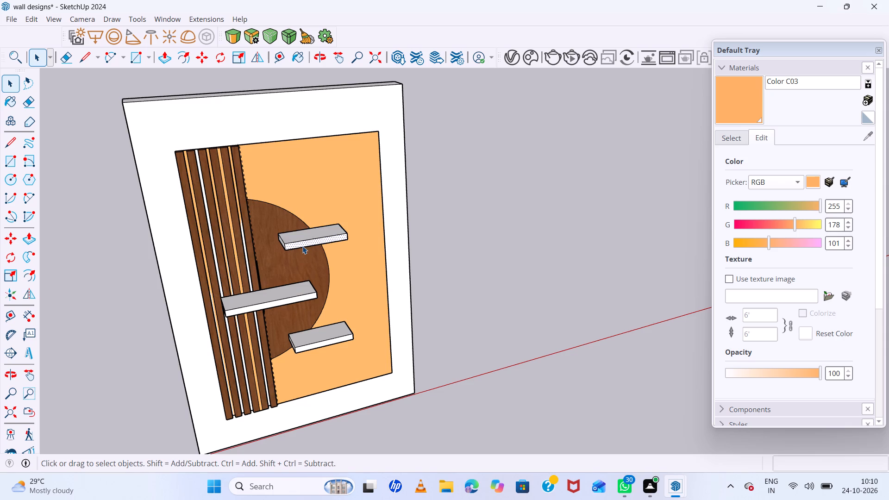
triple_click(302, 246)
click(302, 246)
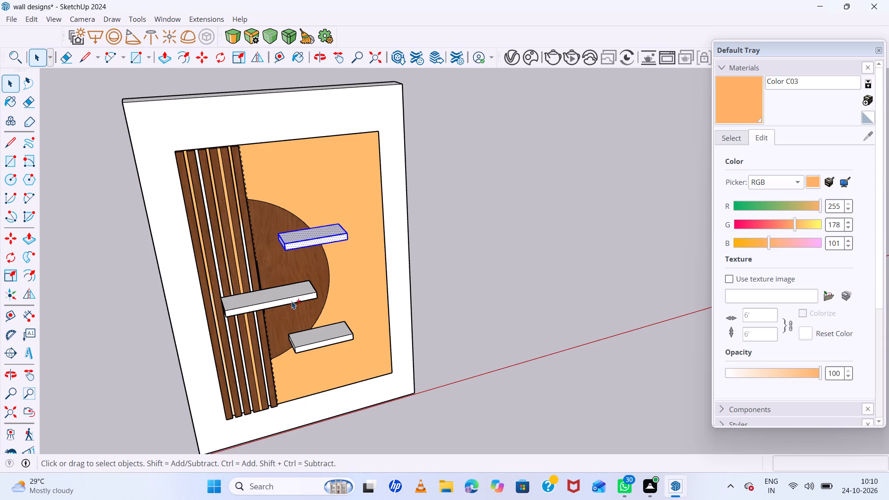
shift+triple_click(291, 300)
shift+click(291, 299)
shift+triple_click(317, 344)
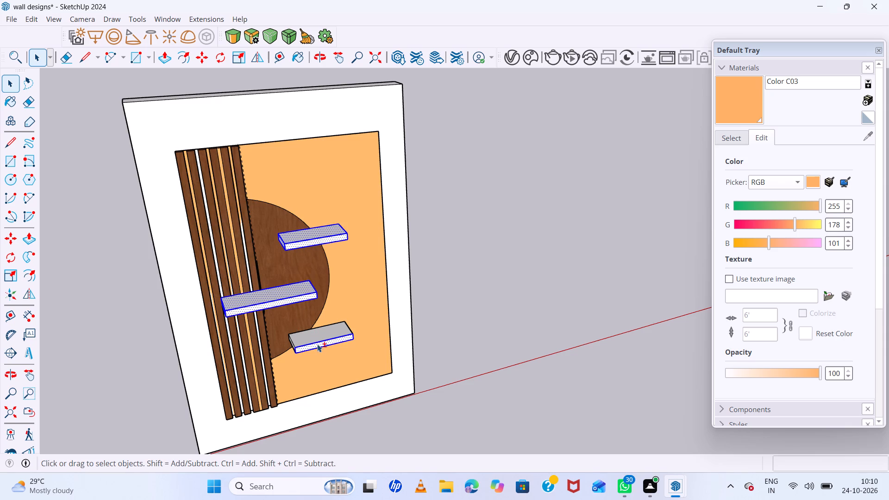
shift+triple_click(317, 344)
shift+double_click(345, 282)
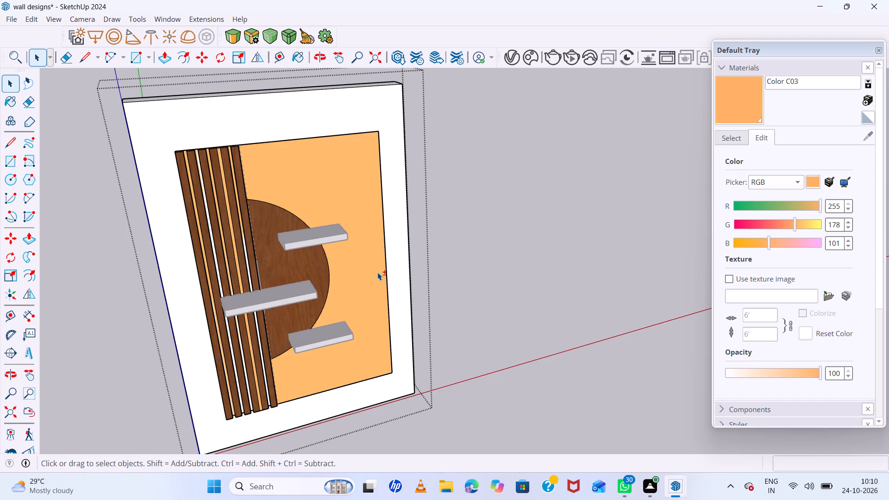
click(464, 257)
Combine the wall panel group and the three floating shelves into one group.
click(364, 258)
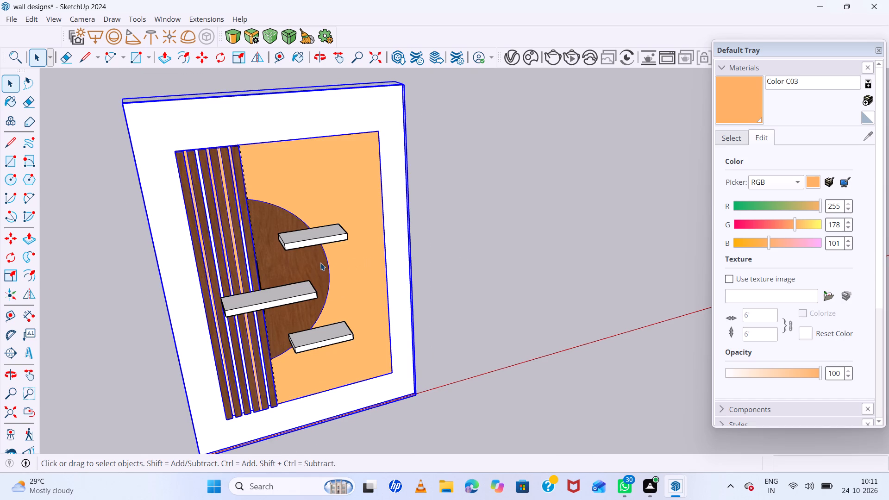
scroll(320, 262, down, 5)
middle_drag(320, 262, 332, 320)
scroll(319, 250, up, 7)
shift+click(317, 234)
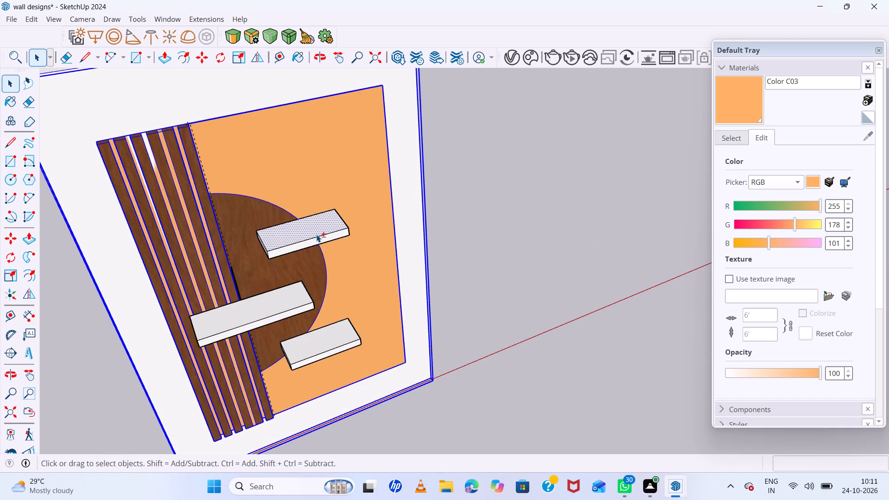
shift+triple_click(307, 246)
shift+click(307, 245)
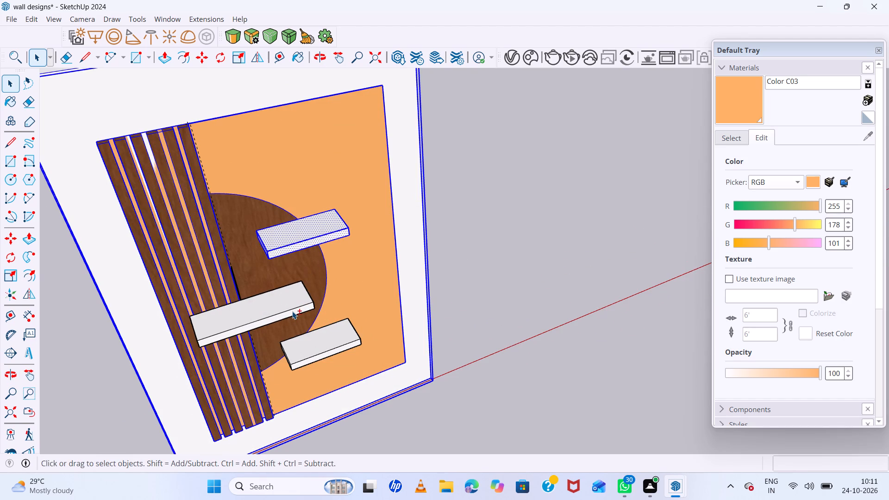
shift+triple_click(292, 311)
shift+click(292, 311)
shift+triple_click(326, 353)
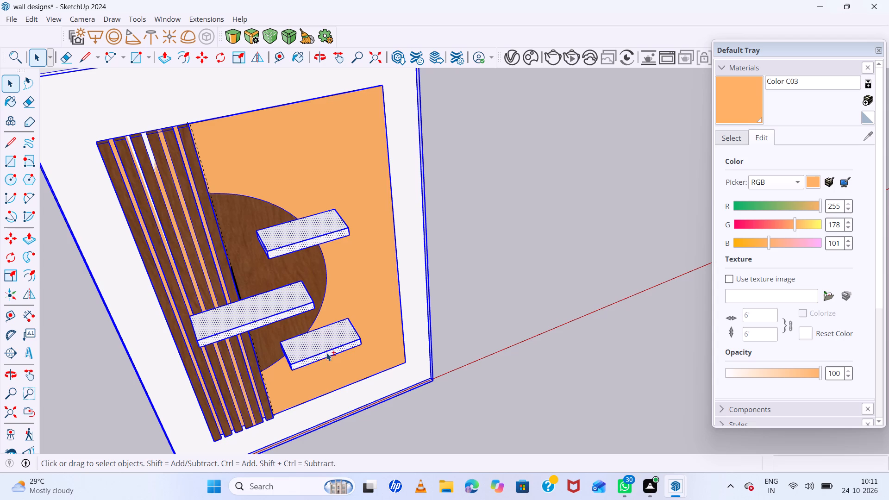
right_click(401, 337)
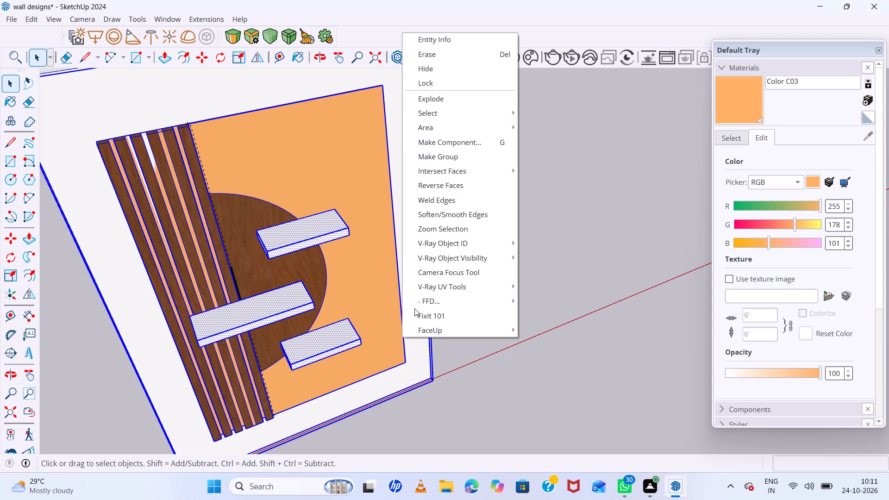
click(433, 155)
scroll(411, 262, down, 7)
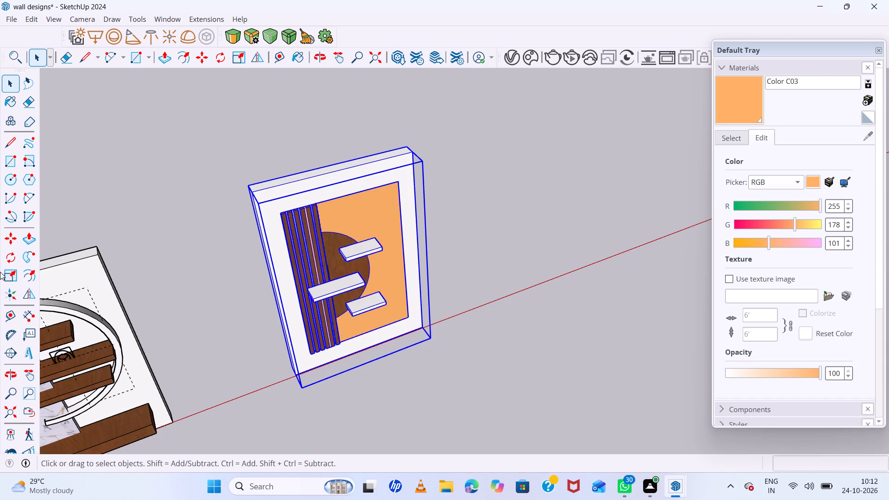
scroll(434, 225, down, 7)
scroll(459, 282, down, 5)
scroll(329, 303, up, 3)
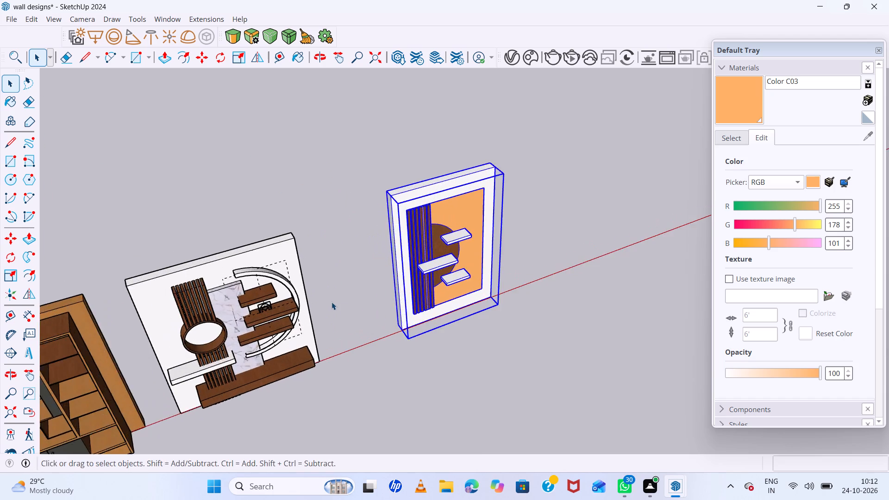
Examine the grouped slatted wall panel from the front and side, and its position relative to the two neighbouring wall designs.
scroll(332, 302, up, 5)
middle_drag(418, 339, 552, 204)
middle_click(550, 198)
scroll(418, 252, down, 7)
middle_drag(503, 272, 287, 353)
middle_click(285, 353)
scroll(273, 283, up, 1)
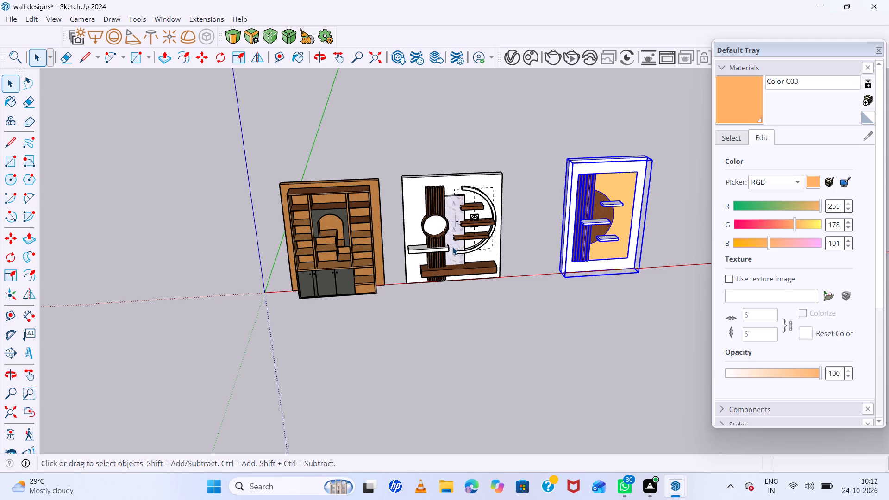
scroll(538, 269, down, 6)
scroll(609, 257, up, 10)
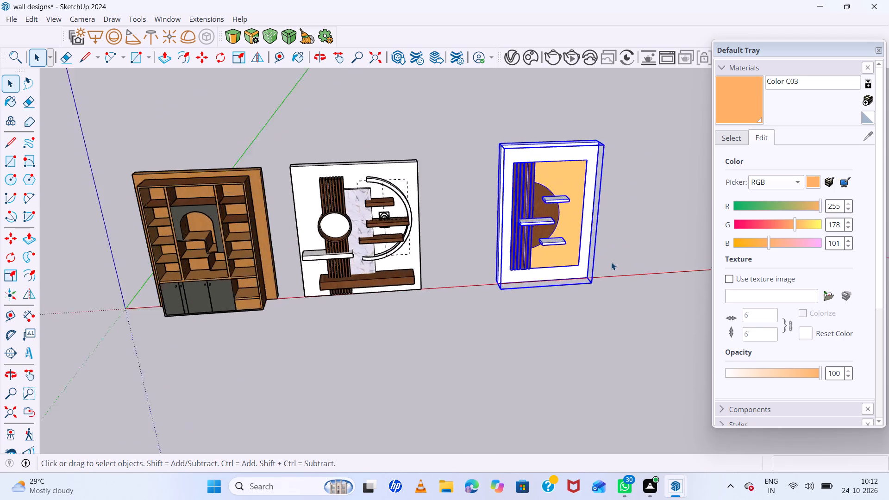
scroll(611, 262, up, 2)
middle_drag(614, 280, 93, 231)
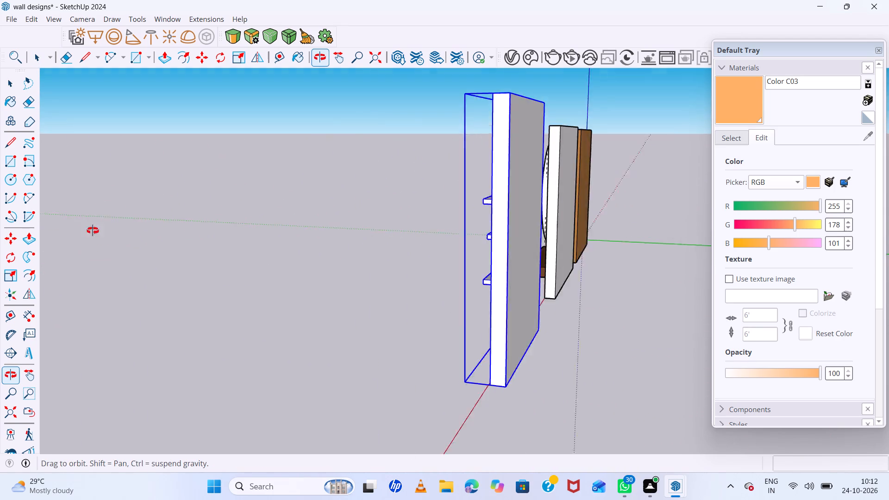
middle_drag(93, 231, 441, 270)
middle_drag(444, 270, 449, 270)
scroll(470, 264, down, 7)
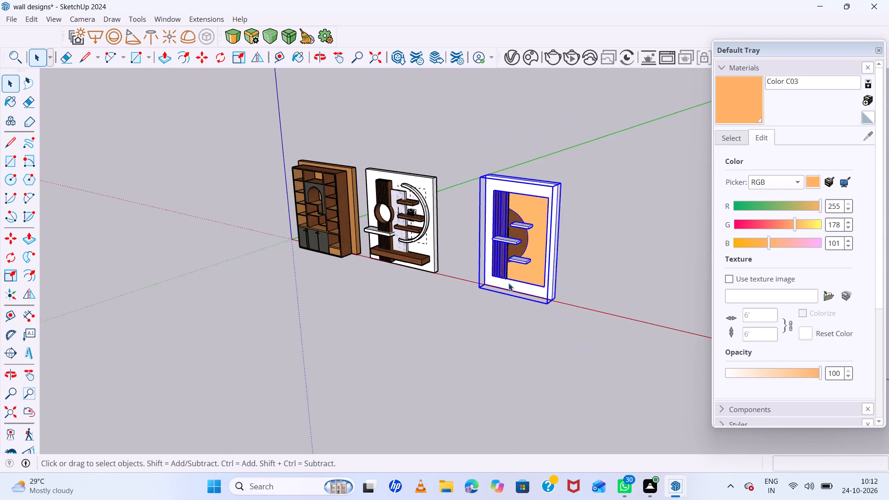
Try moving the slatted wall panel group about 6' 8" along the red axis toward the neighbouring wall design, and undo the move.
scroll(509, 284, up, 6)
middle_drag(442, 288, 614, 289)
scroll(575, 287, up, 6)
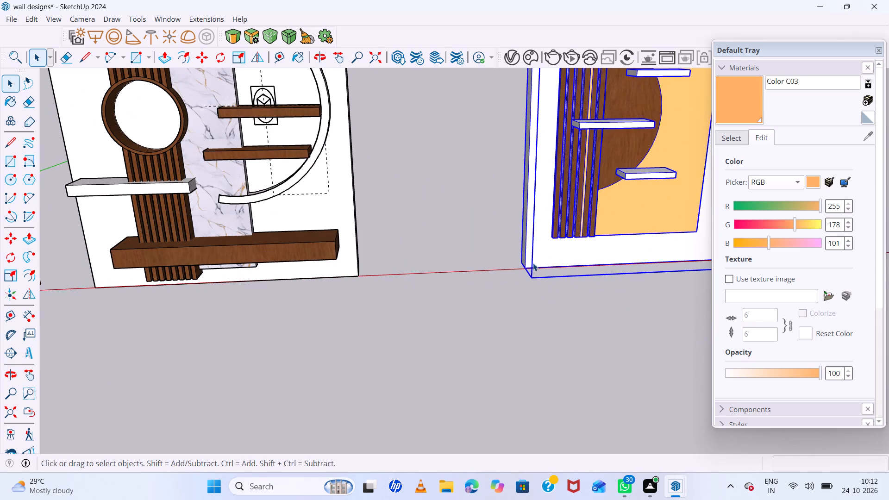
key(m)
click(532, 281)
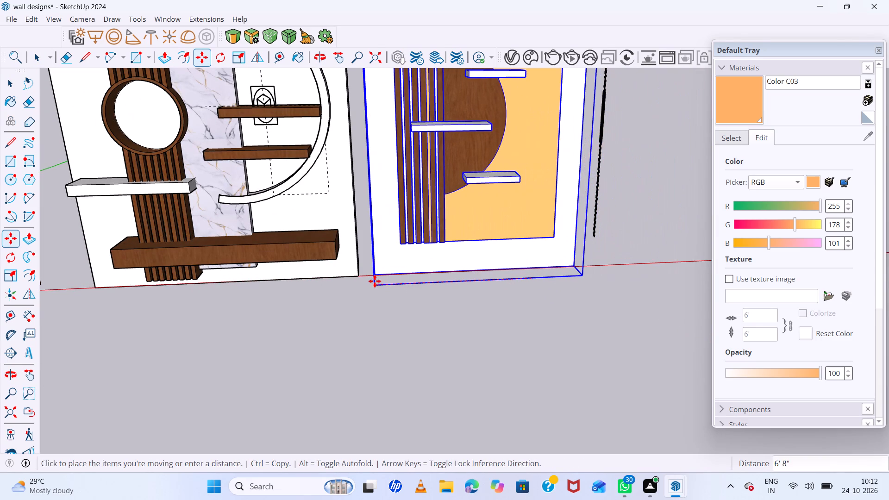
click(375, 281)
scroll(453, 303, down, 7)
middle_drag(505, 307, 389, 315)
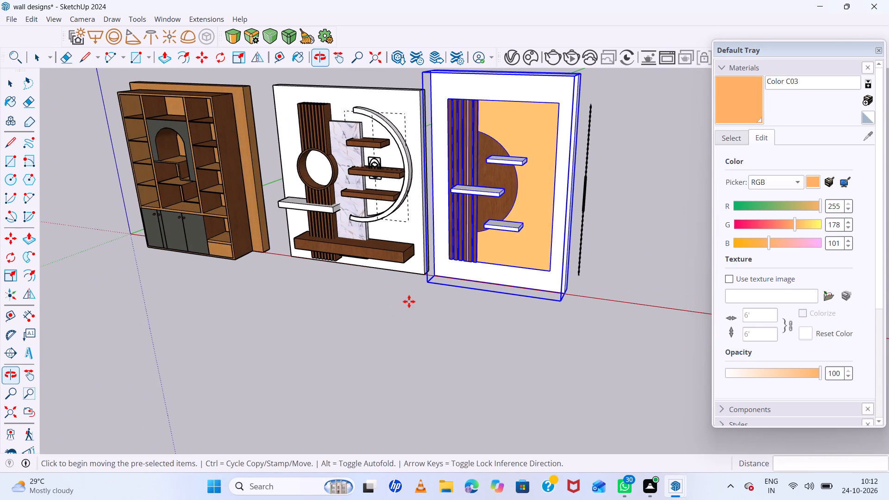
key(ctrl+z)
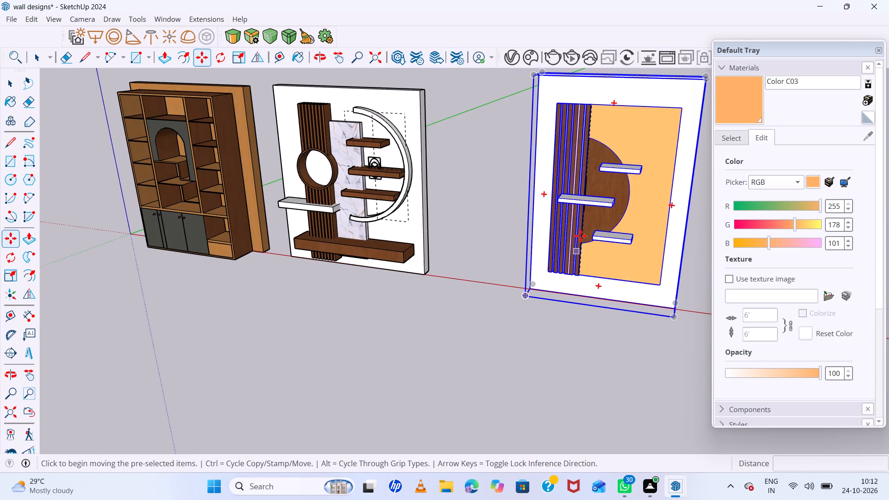
Deselect the slatted wall panel group and examine the row of three wall designs and their spacing from the side and front.
scroll(580, 236, up, 6)
scroll(580, 235, down, 1)
middle_drag(580, 234, 405, 270)
middle_click(405, 270)
scroll(423, 262, down, 6)
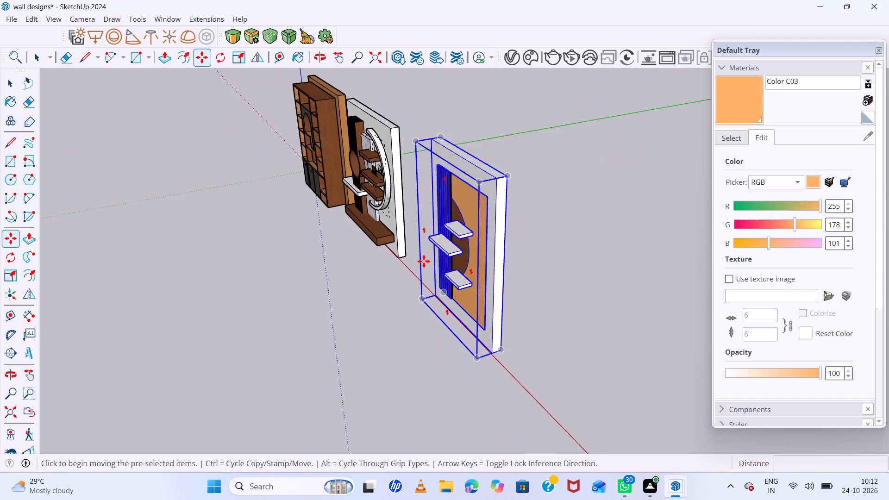
scroll(424, 261, down, 7)
key(space)
click(505, 245)
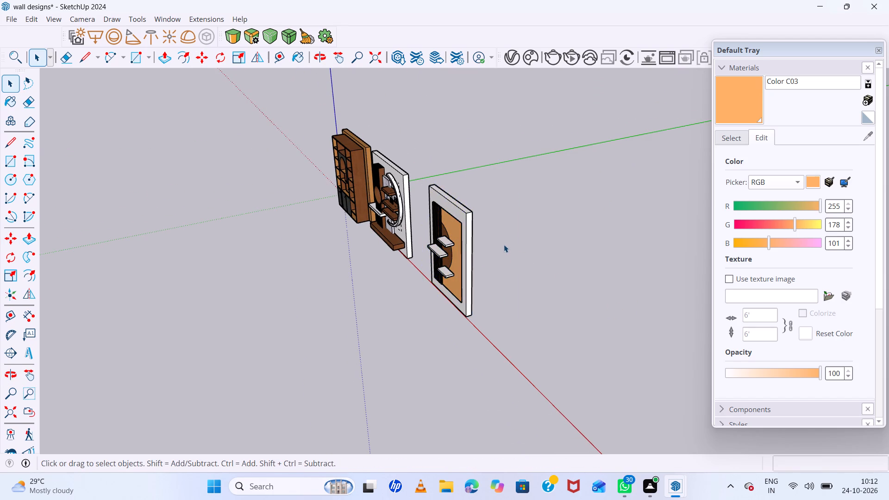
scroll(499, 244, up, 5)
middle_drag(386, 251, 644, 191)
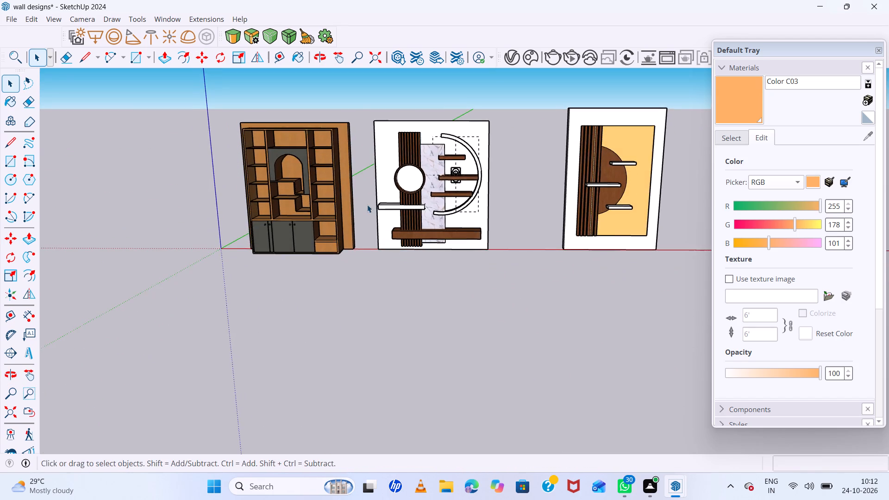
scroll(367, 205, down, 7)
scroll(519, 210, up, 3)
scroll(522, 207, down, 4)
middle_drag(555, 233, 619, 212)
middle_click(619, 212)
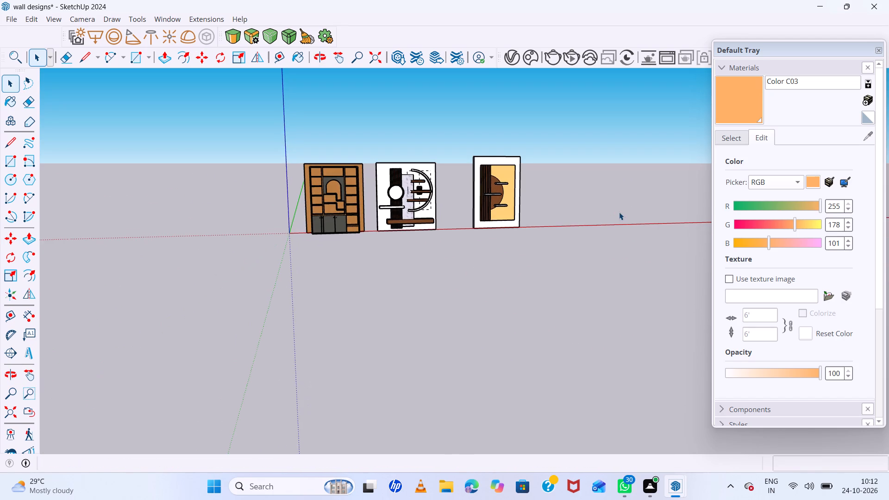